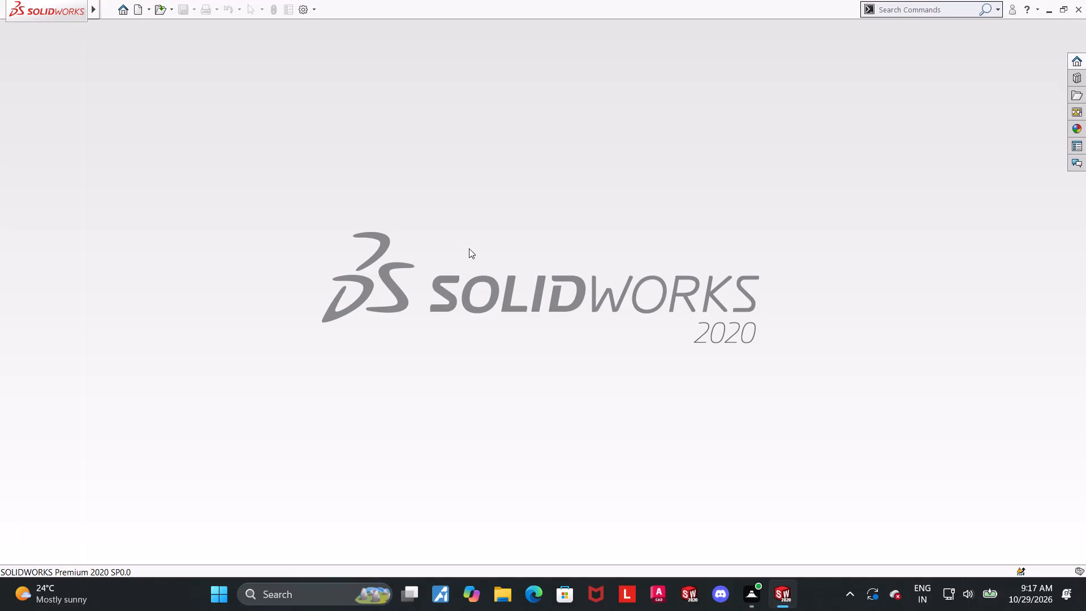
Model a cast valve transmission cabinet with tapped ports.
Create a new part document.
click(135, 13)
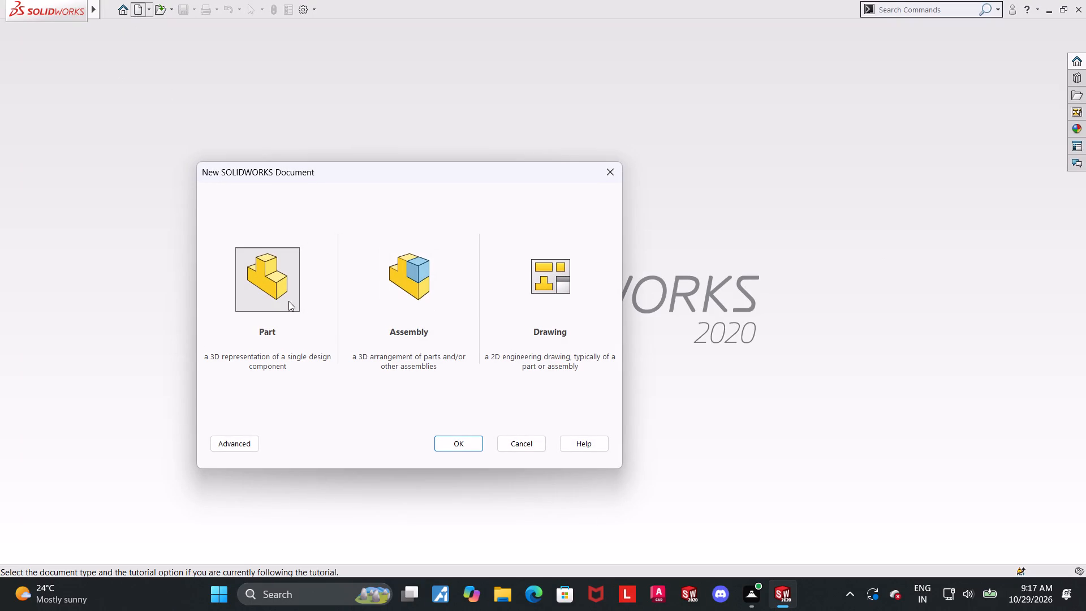
double_click(288, 301)
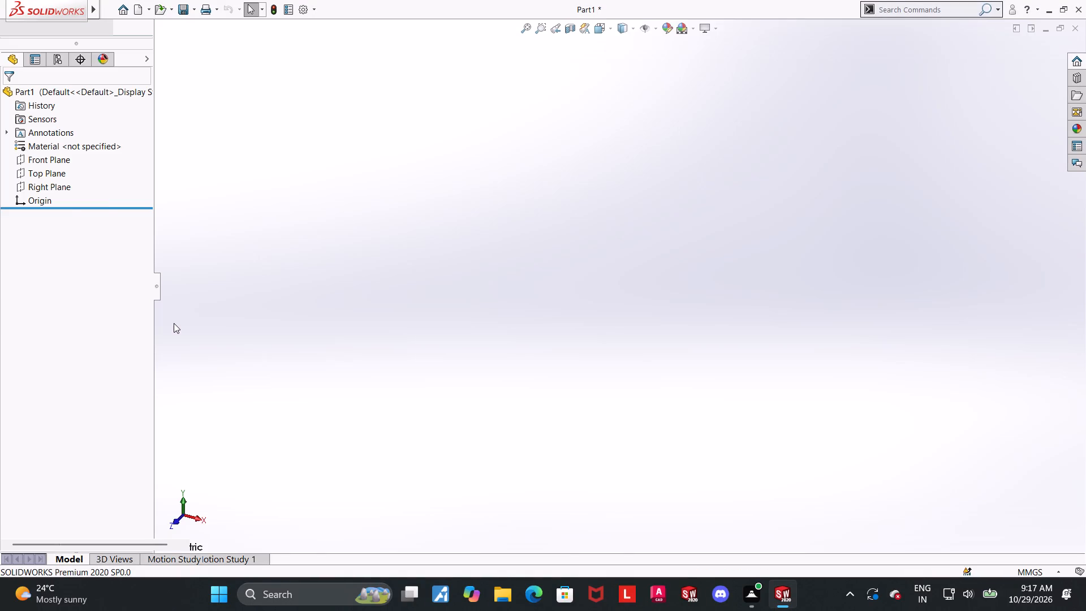
On the Top Plane, sketch a center rectangle about 236 by 139 mm centred on the origin.
click(98, 219)
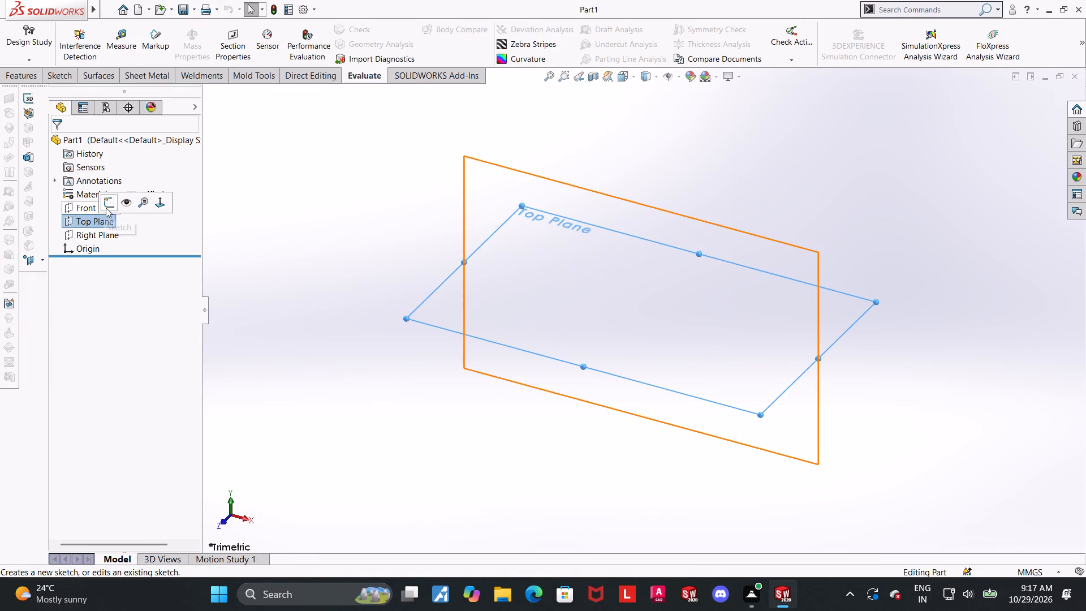
click(106, 207)
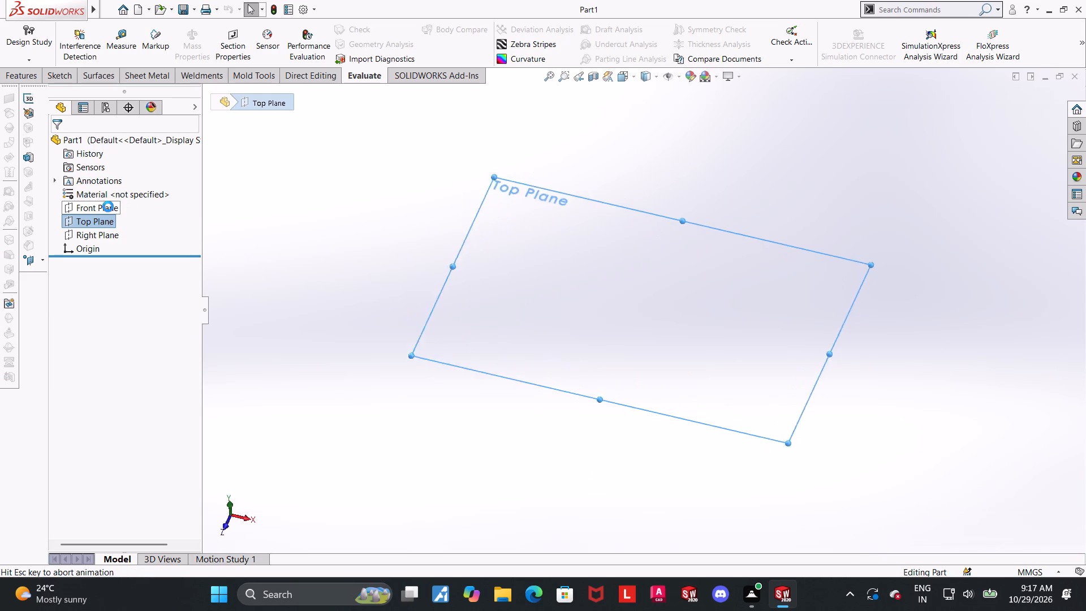
click(117, 44)
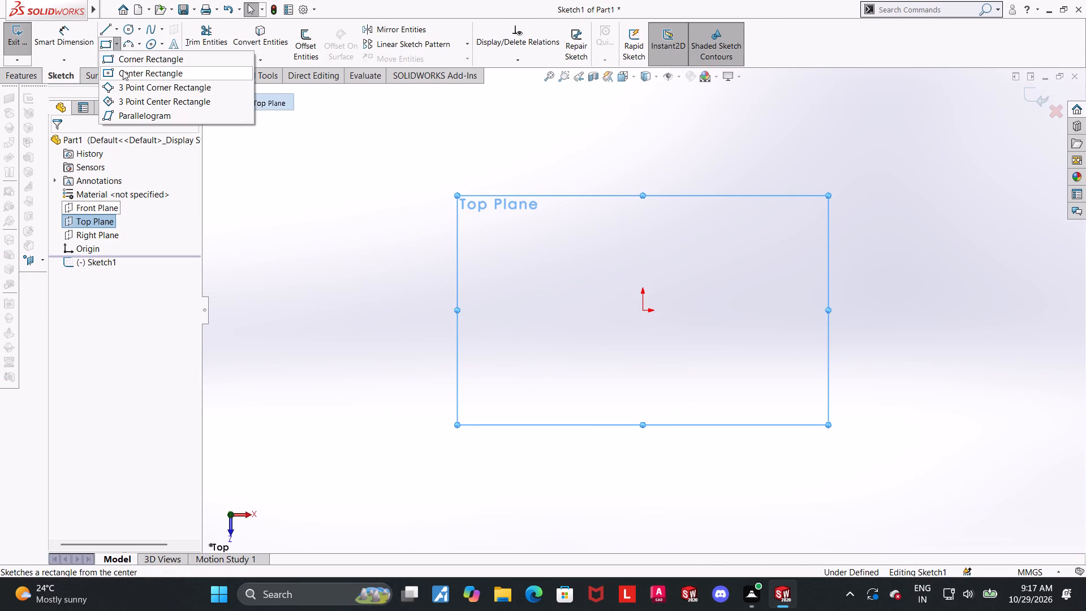
click(123, 70)
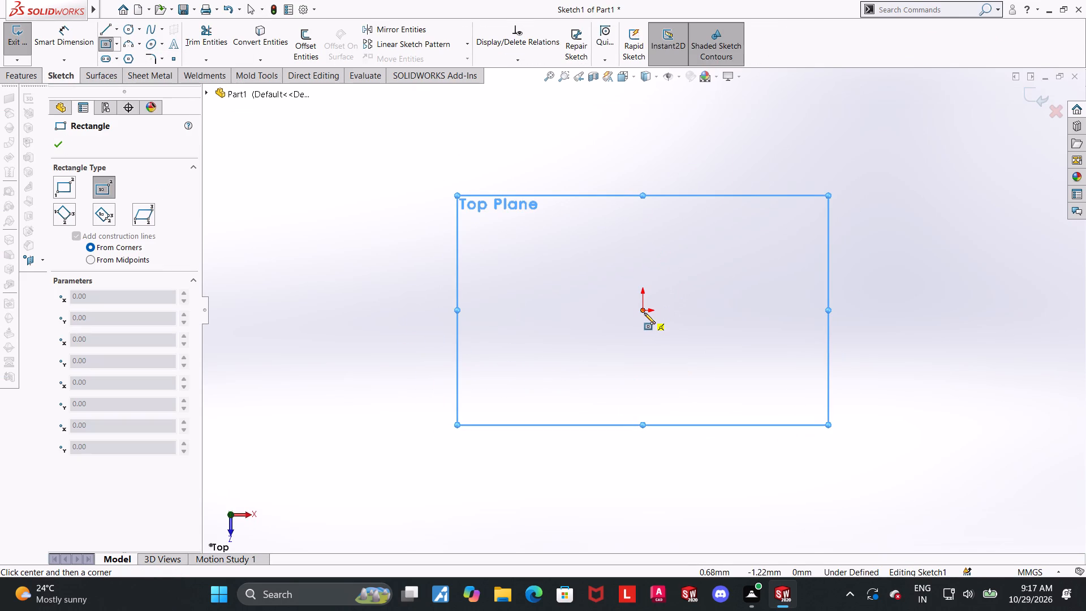
click(644, 313)
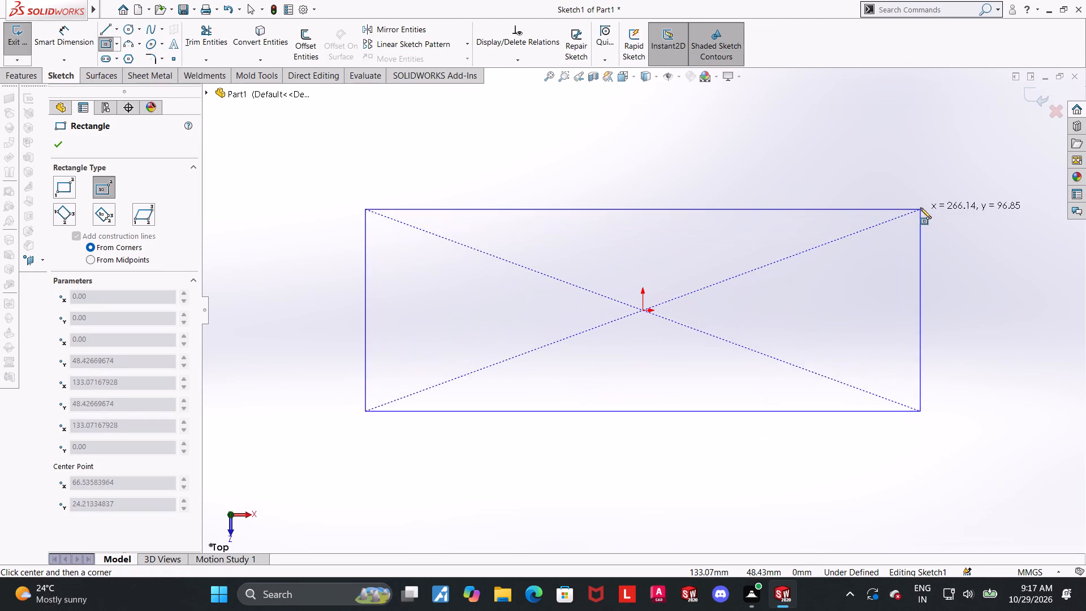
click(889, 166)
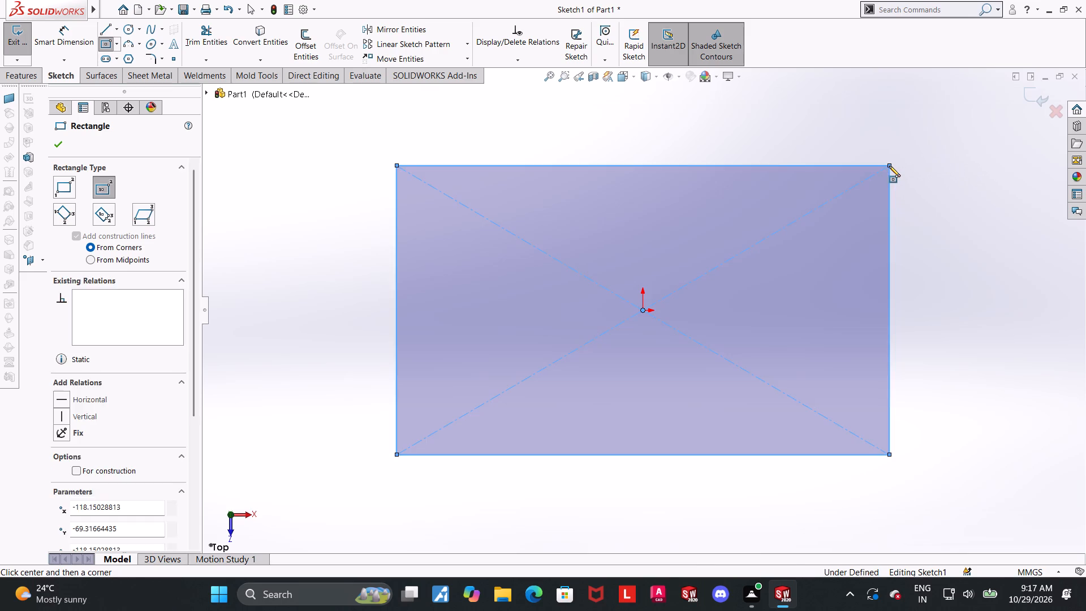
key(Escape)
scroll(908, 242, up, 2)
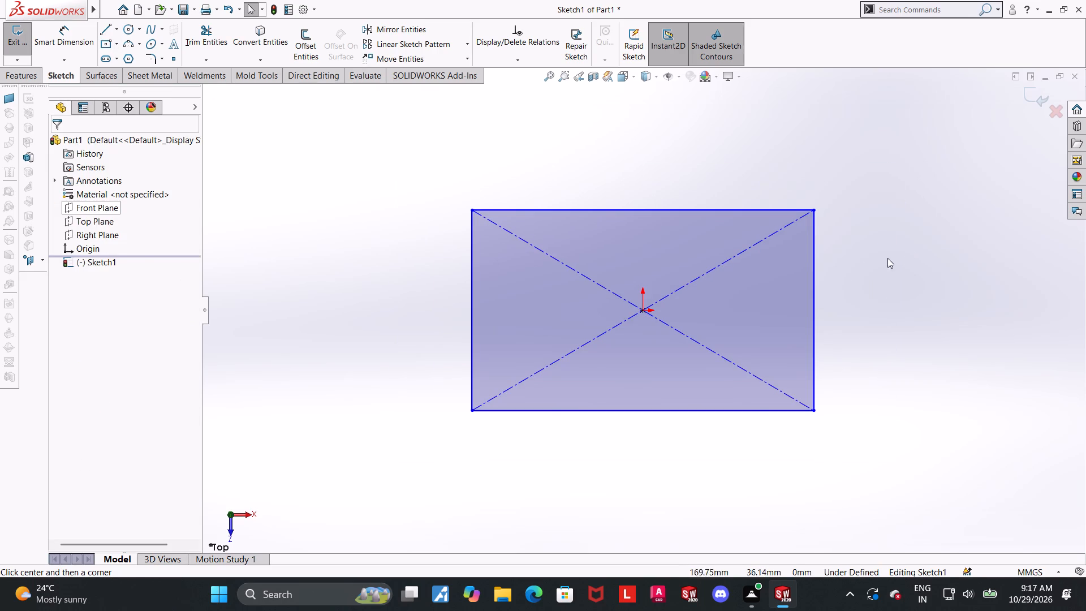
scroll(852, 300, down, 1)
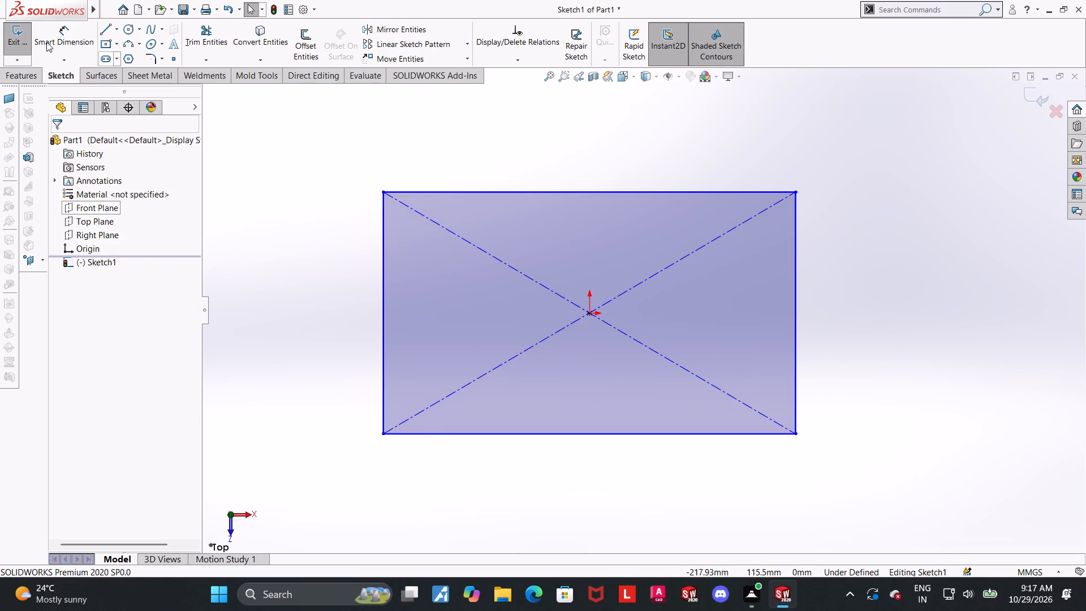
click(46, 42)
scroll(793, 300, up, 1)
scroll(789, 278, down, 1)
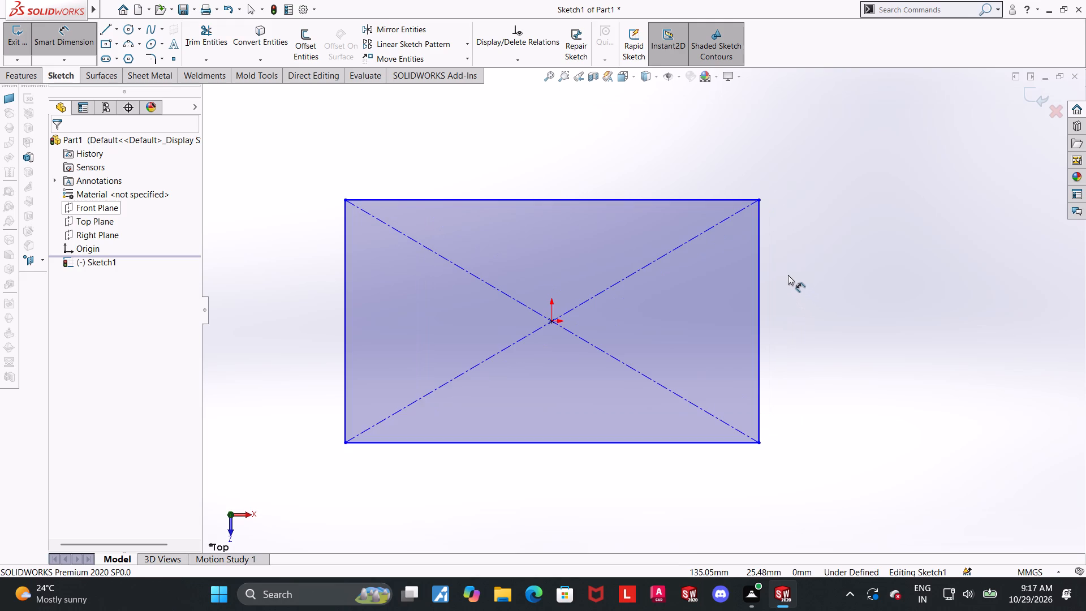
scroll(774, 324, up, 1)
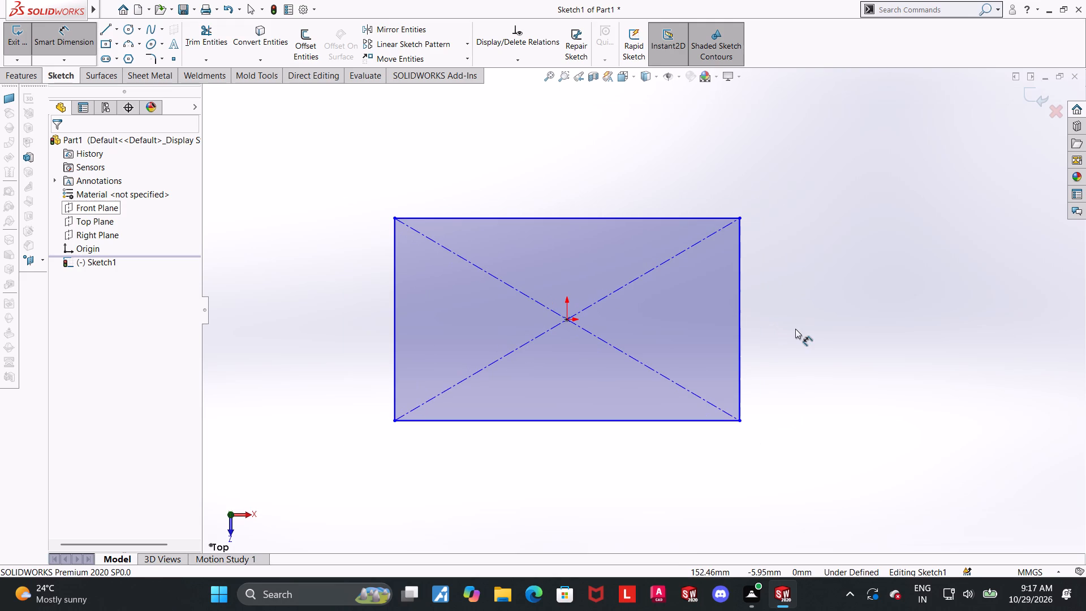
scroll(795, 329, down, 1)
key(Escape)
Sketch a circle centred inside the rectangle's lower-left area and overlapping its bottom edge.
click(130, 29)
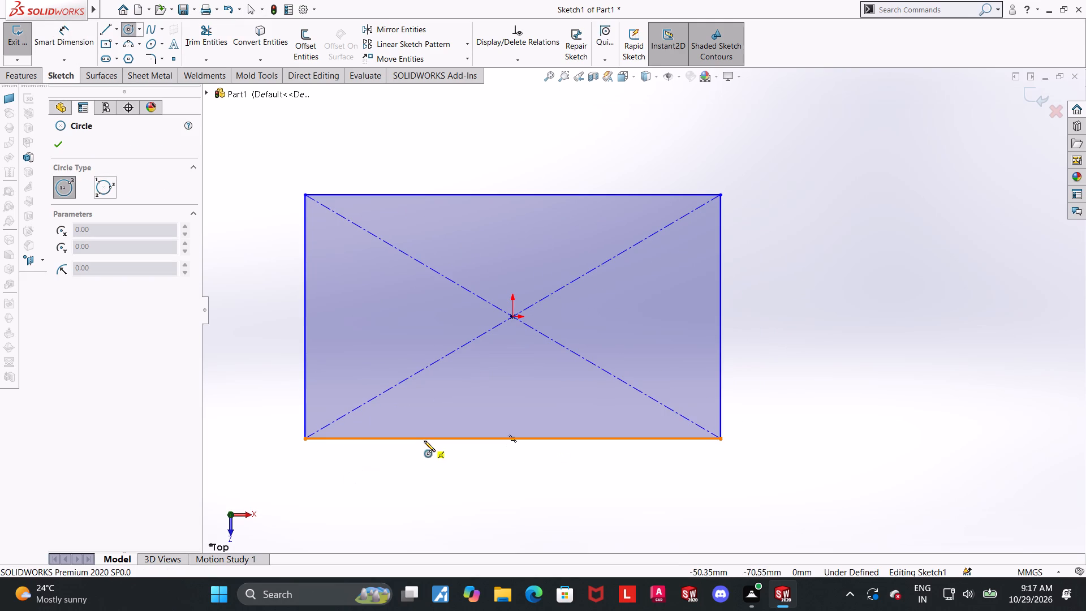
click(394, 417)
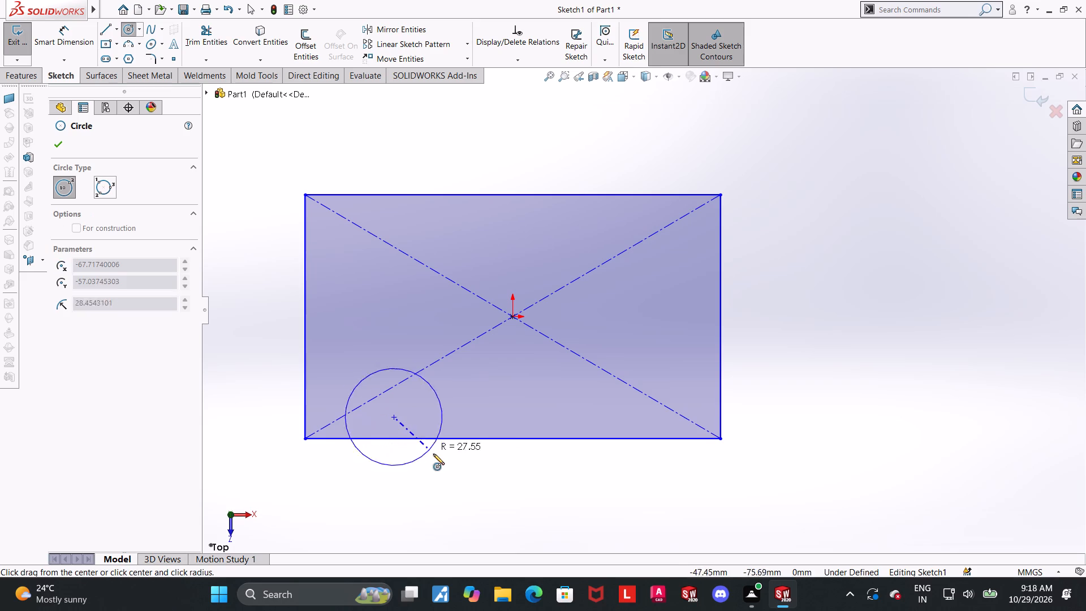
click(450, 467)
key(Escape)
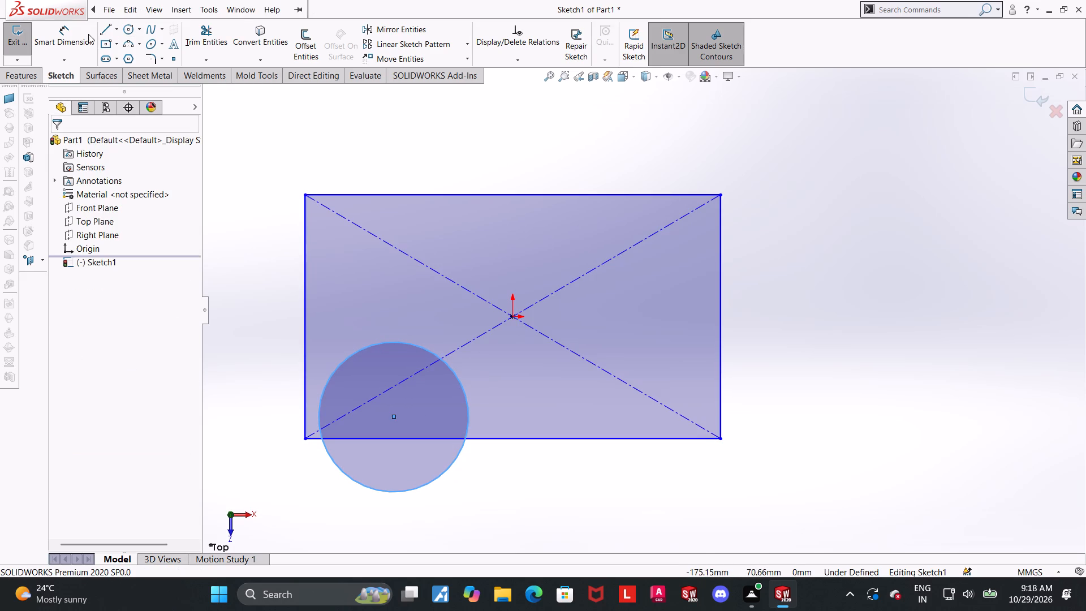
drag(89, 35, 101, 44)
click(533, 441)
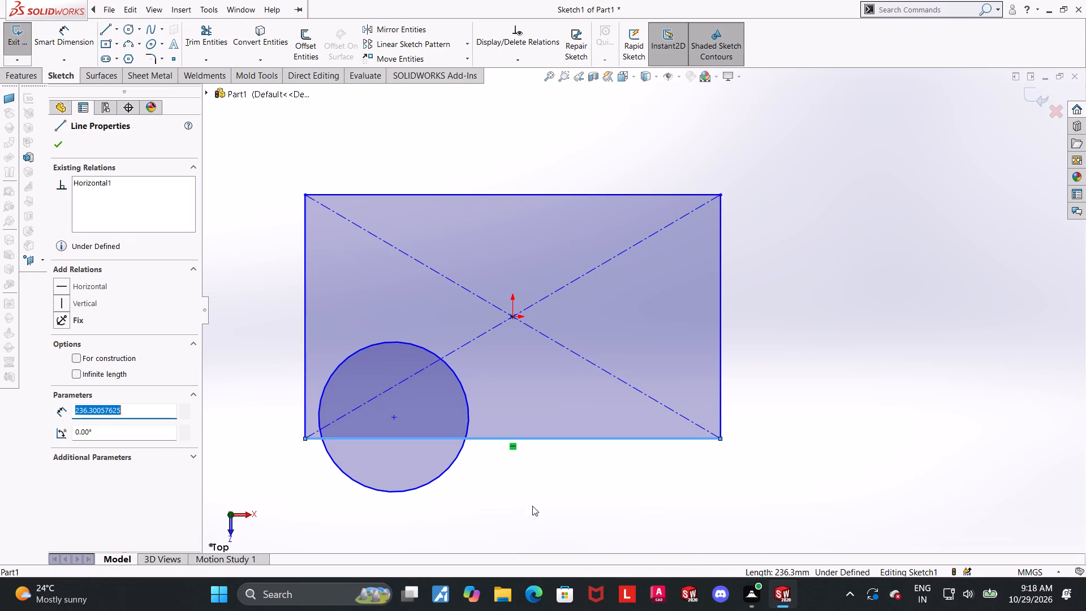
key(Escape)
Dimension the rectangle's bottom edge and set its length to 114 mm.
click(84, 57)
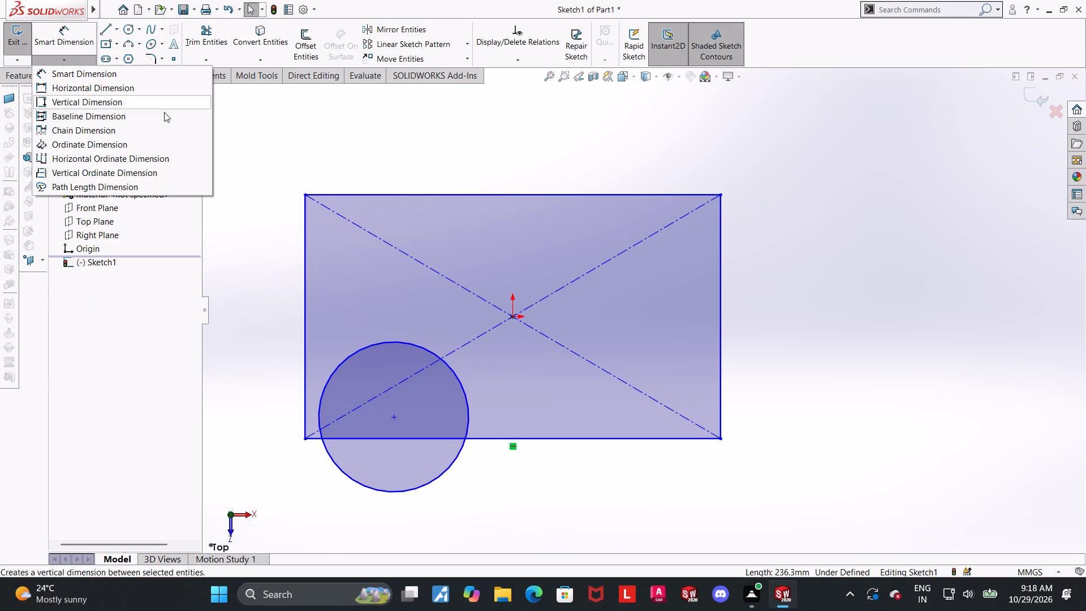
scroll(572, 418, up, 1)
click(58, 38)
scroll(482, 347, up, 3)
scroll(607, 445, down, 1)
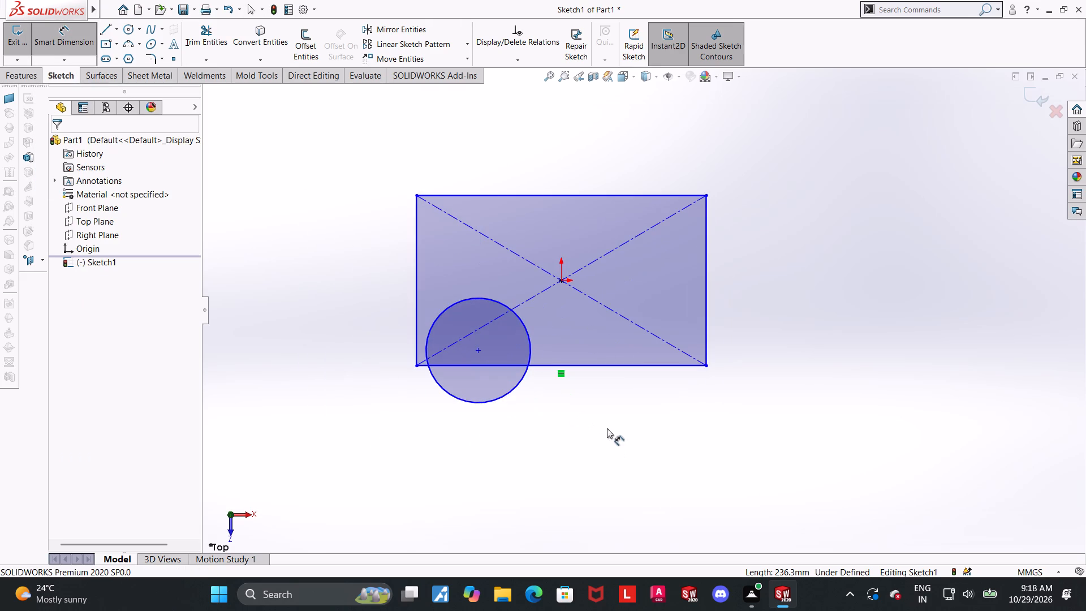
click(606, 369)
click(554, 479)
text(114\])
key(BackSpace)
key(Return)
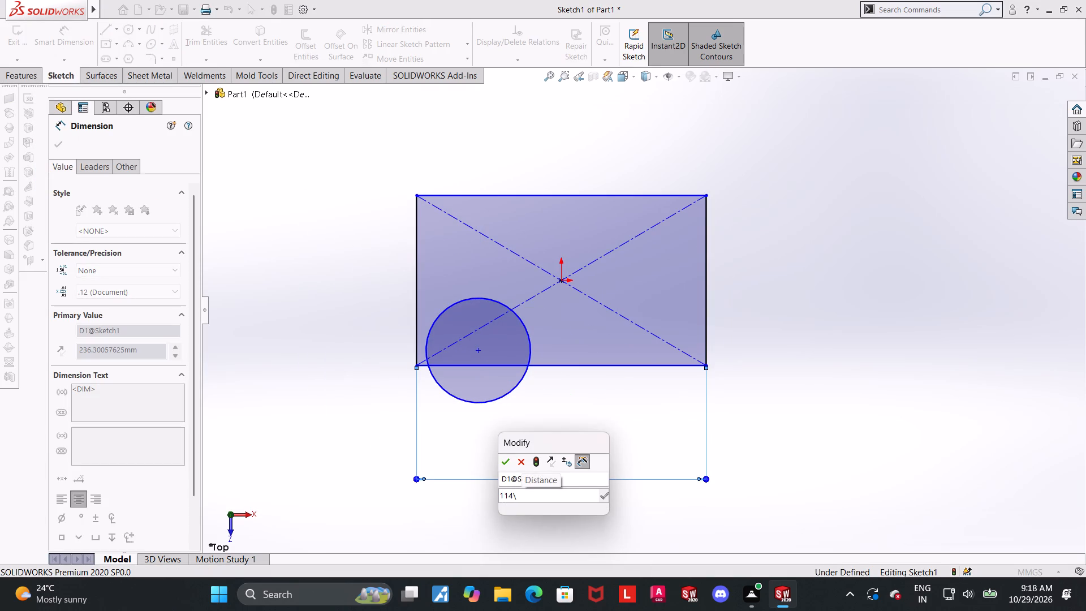
key(BackSpace)
key(Return)
key(Escape)
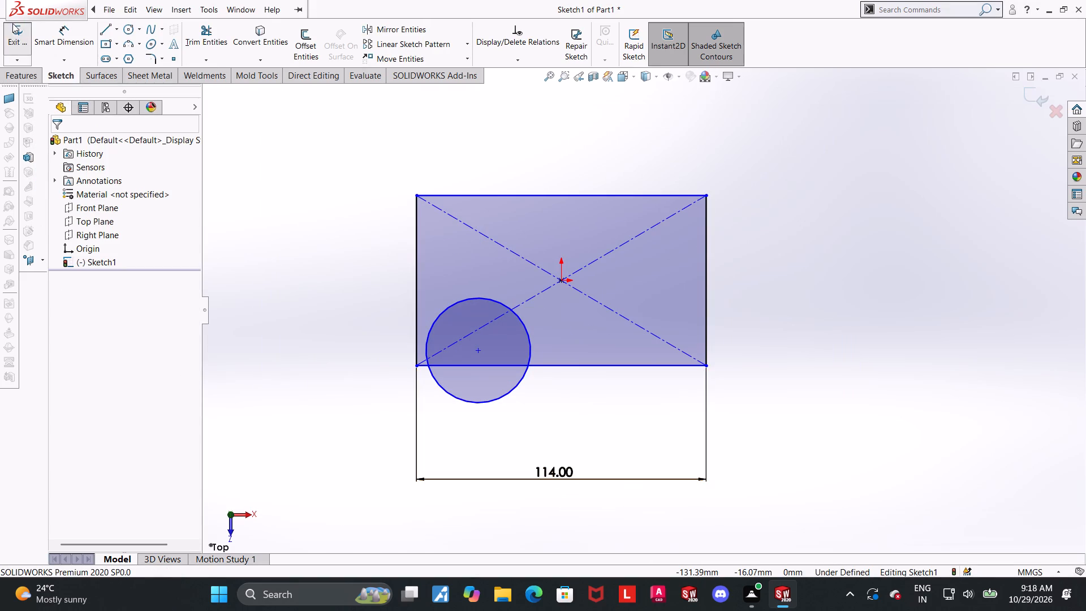
Dimension the rectangle's right vertical edge and set its length to 130 mm.
click(77, 31)
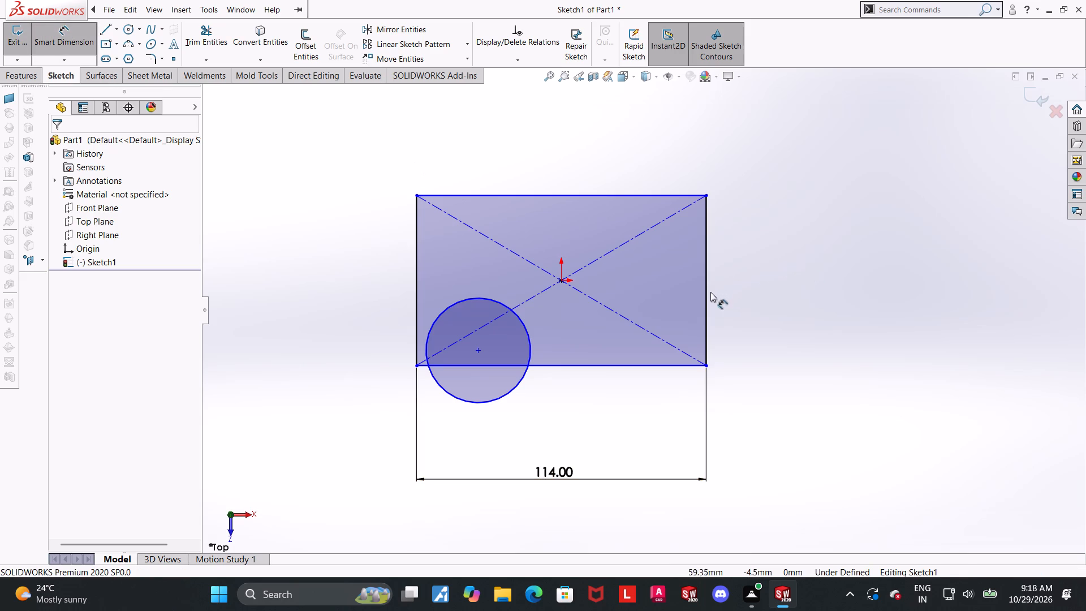
click(706, 292)
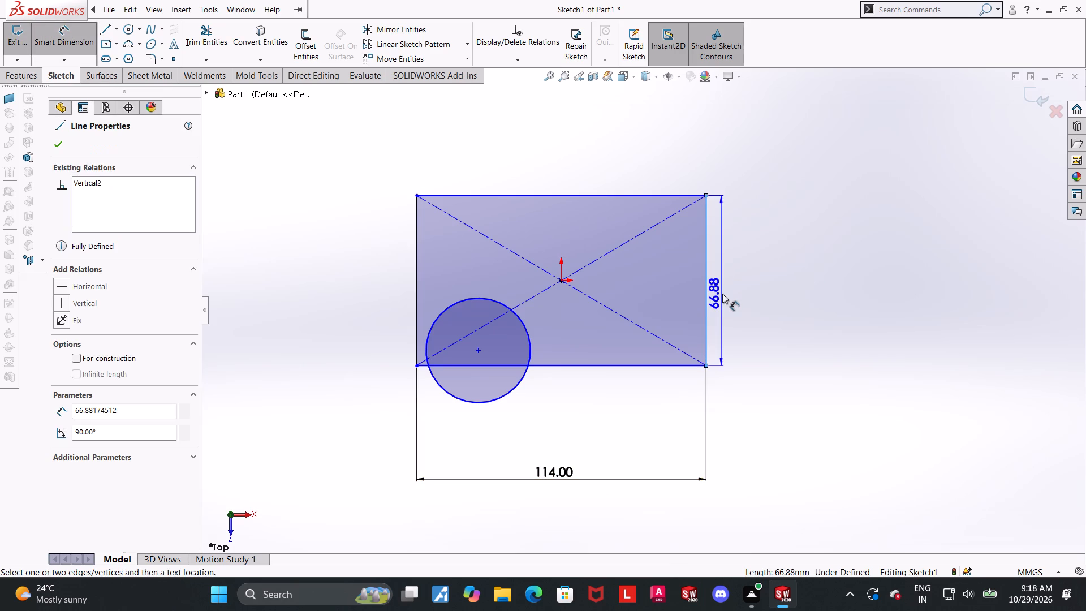
click(803, 302)
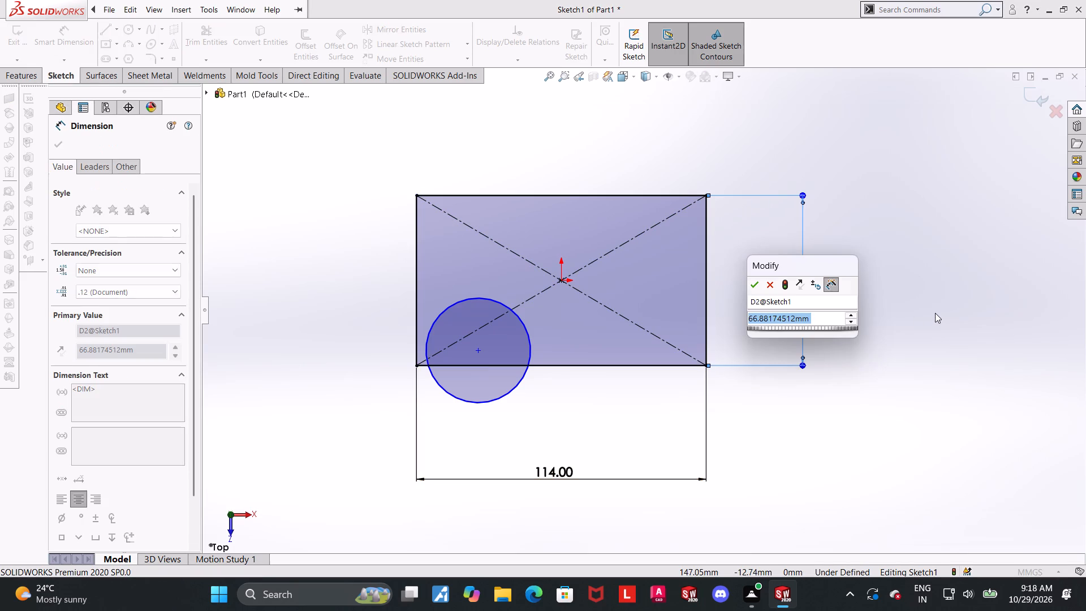
key(1)
text(30)
key(Return)
key(Escape)
Move the circle's centre to about 24 mm left of and 55 mm below the origin, crossing the rectangle's bottom edge.
scroll(926, 313, up, 3)
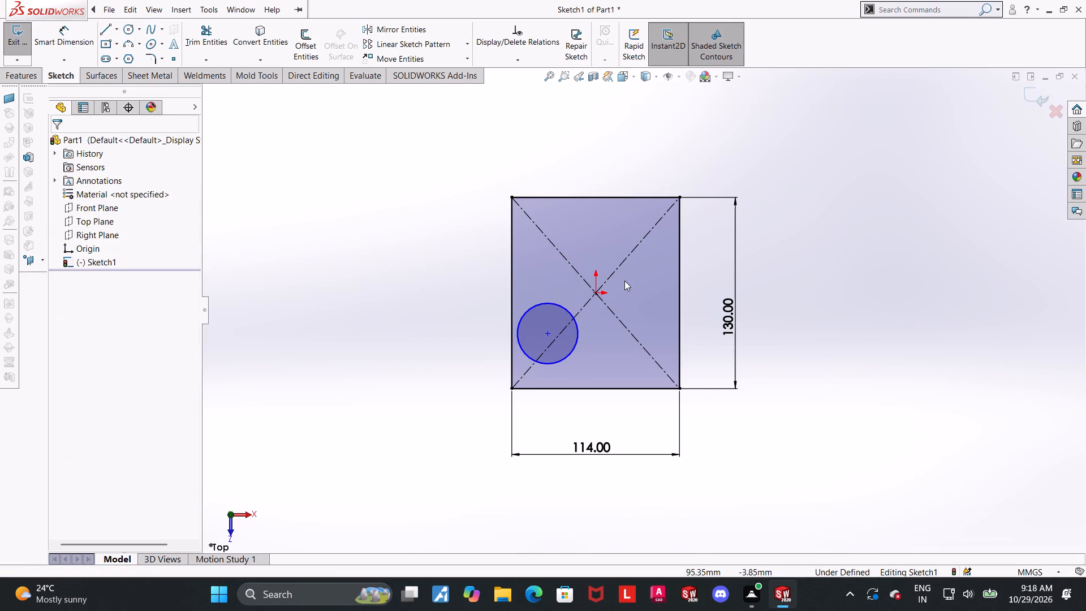
scroll(447, 287, down, 2)
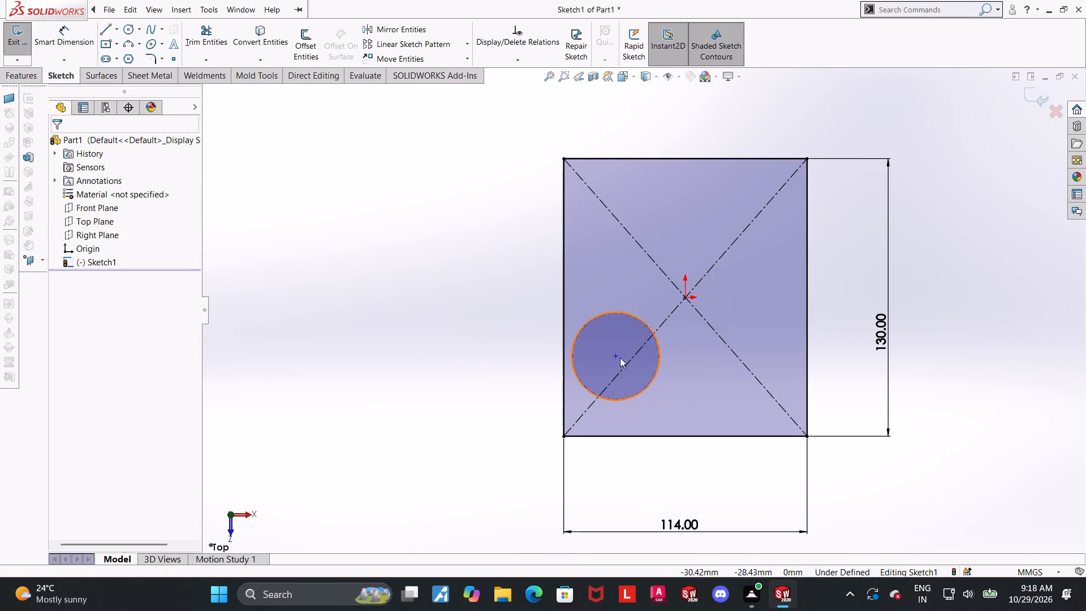
drag(616, 357, 635, 414)
key(Escape)
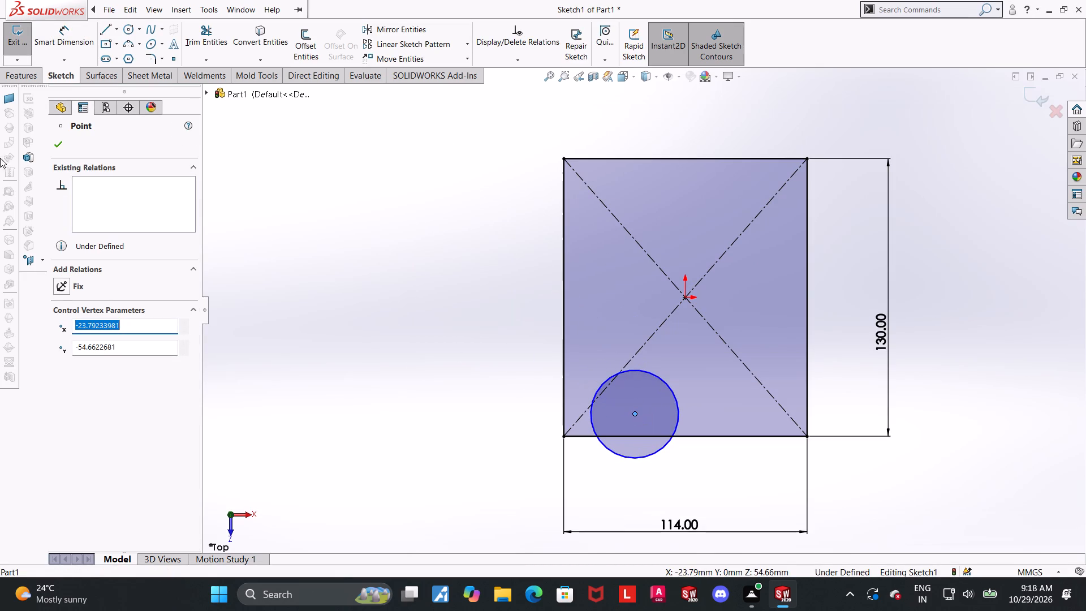
Dimension the circle and set its diameter to 60 mm.
click(54, 41)
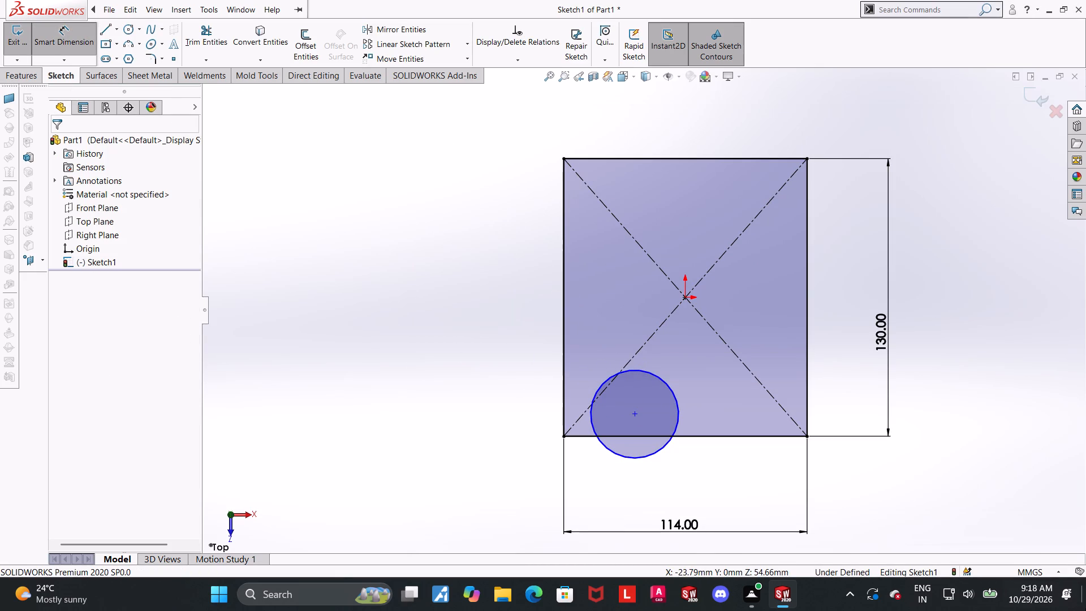
scroll(1080, 602, up, 1)
scroll(787, 478, down, 1)
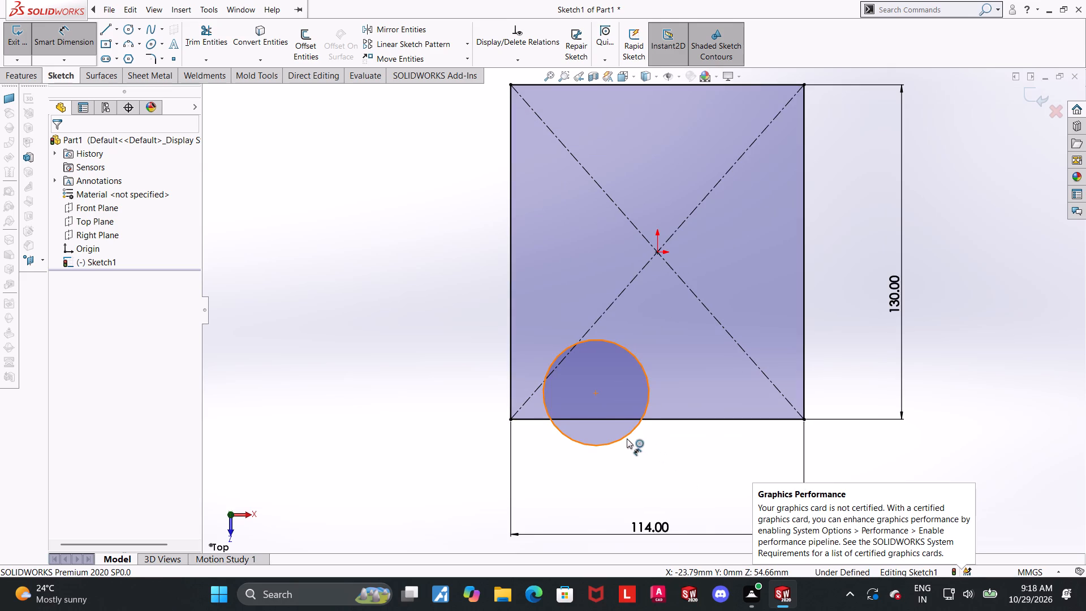
click(627, 438)
click(628, 468)
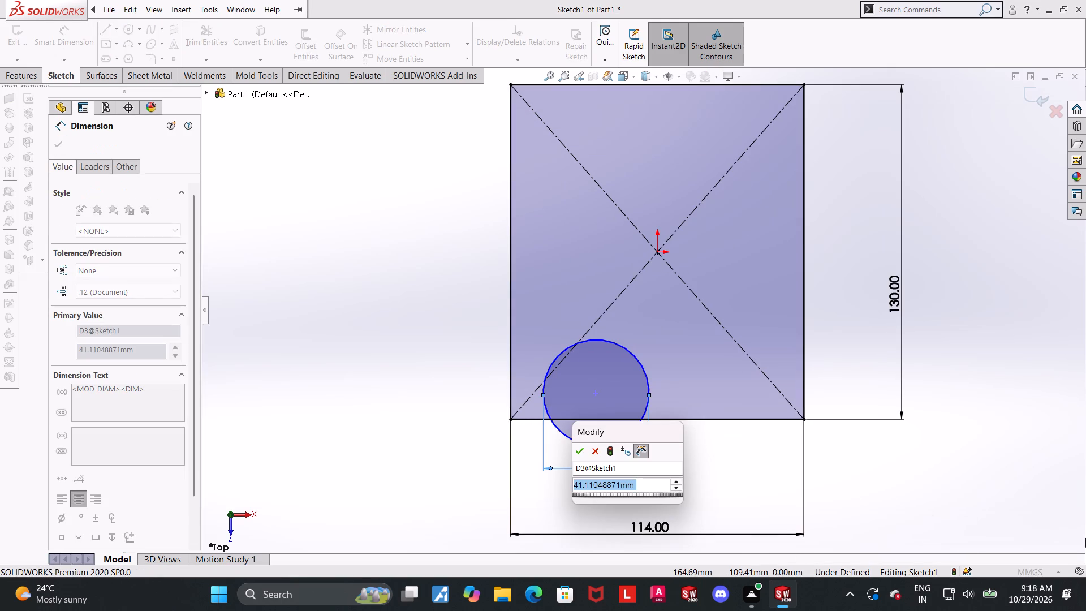
text(60)
key(Return)
key(Escape)
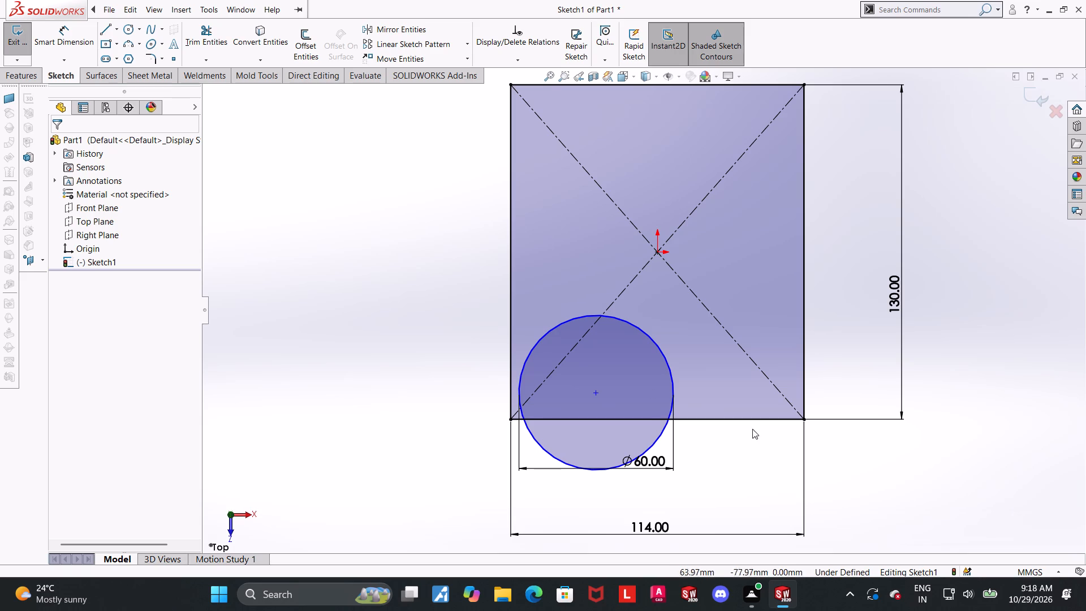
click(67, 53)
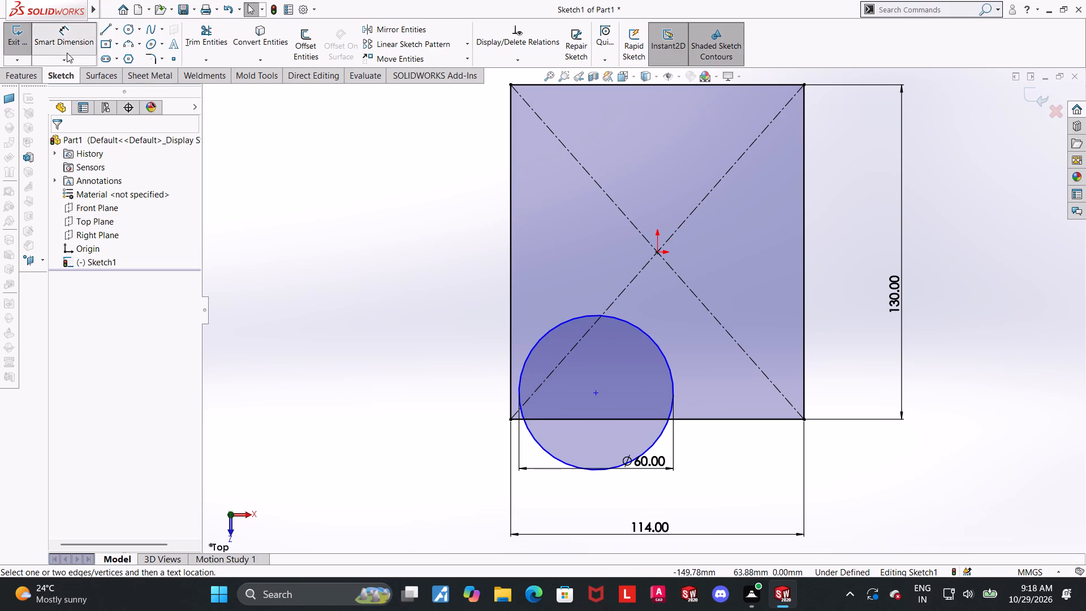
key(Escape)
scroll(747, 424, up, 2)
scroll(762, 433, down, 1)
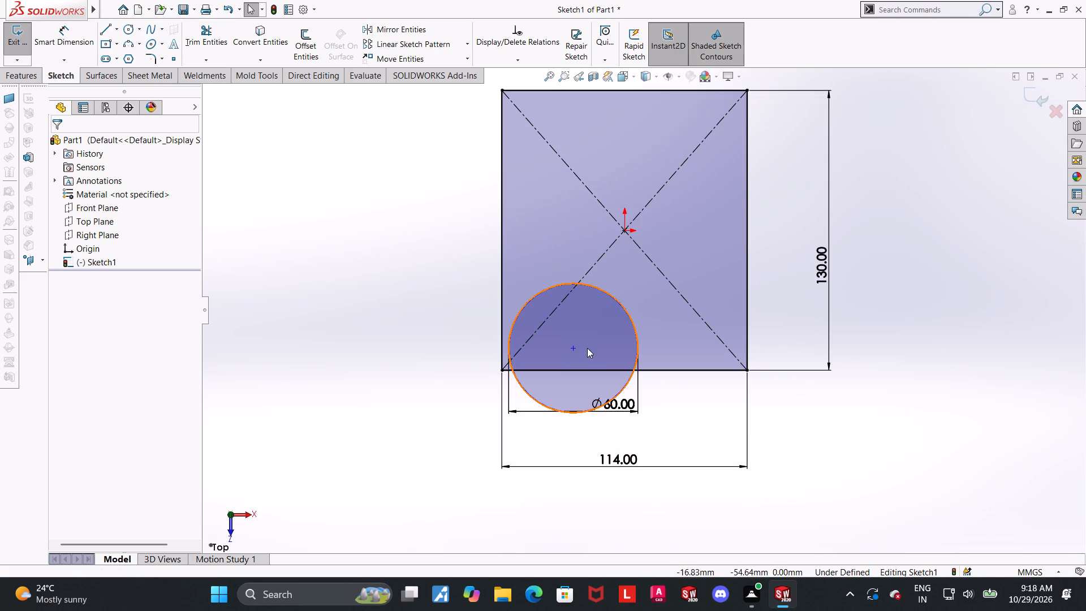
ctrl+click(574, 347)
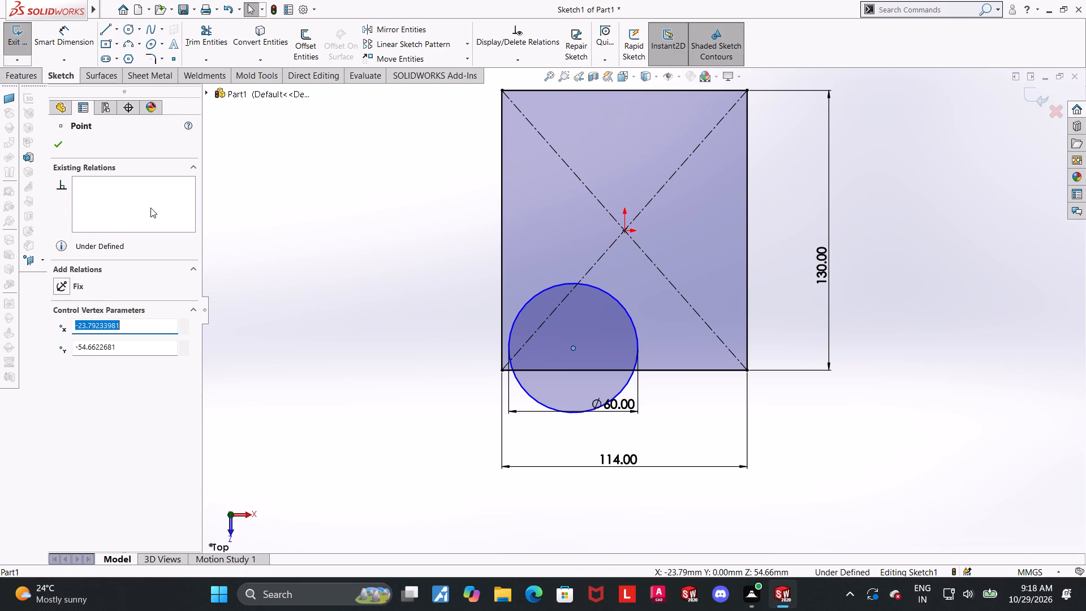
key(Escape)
Dimension the circle's centre from the rectangle's left edge and set the distance to 42 mm.
click(85, 42)
click(502, 316)
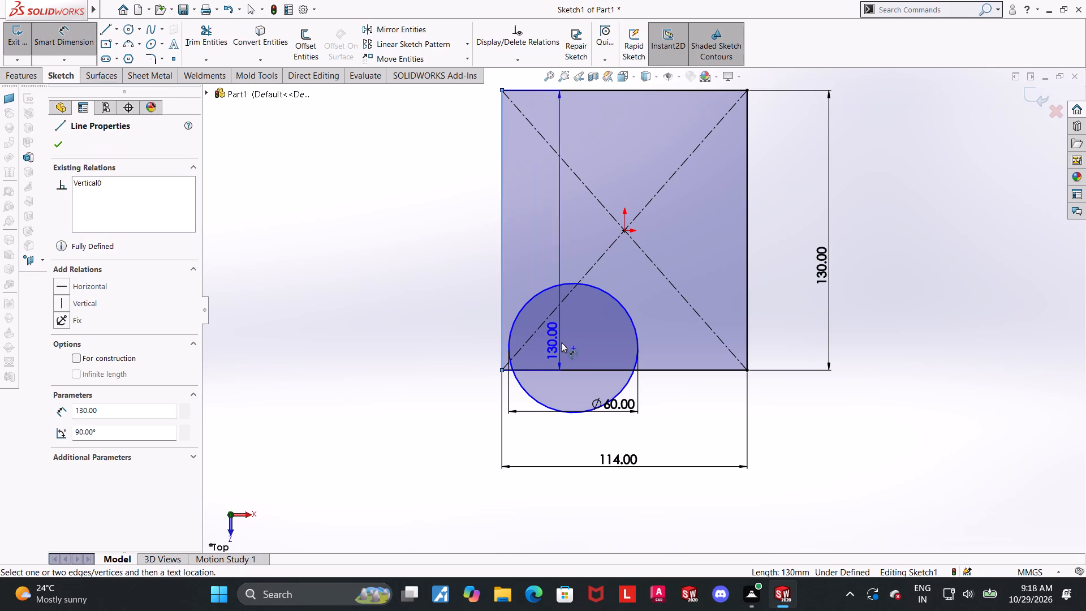
click(572, 346)
click(538, 456)
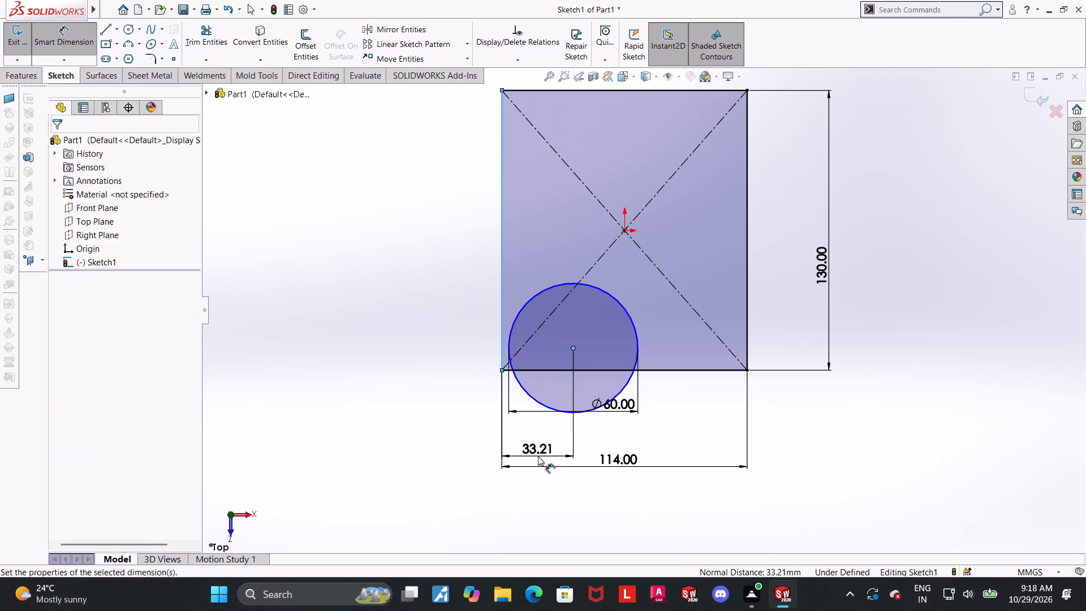
text(42)
key(Return)
key(Escape)
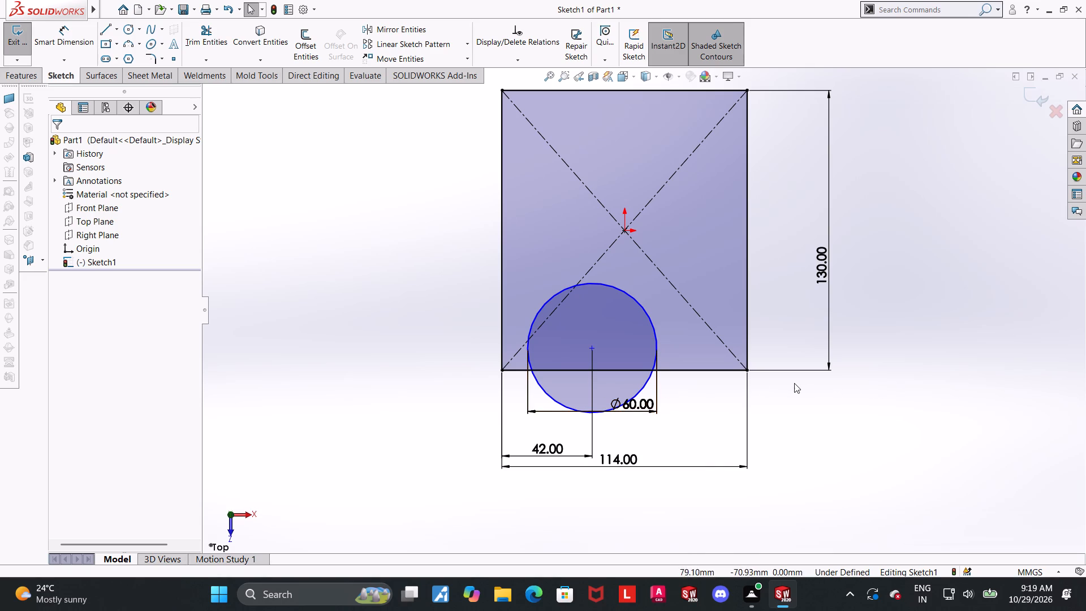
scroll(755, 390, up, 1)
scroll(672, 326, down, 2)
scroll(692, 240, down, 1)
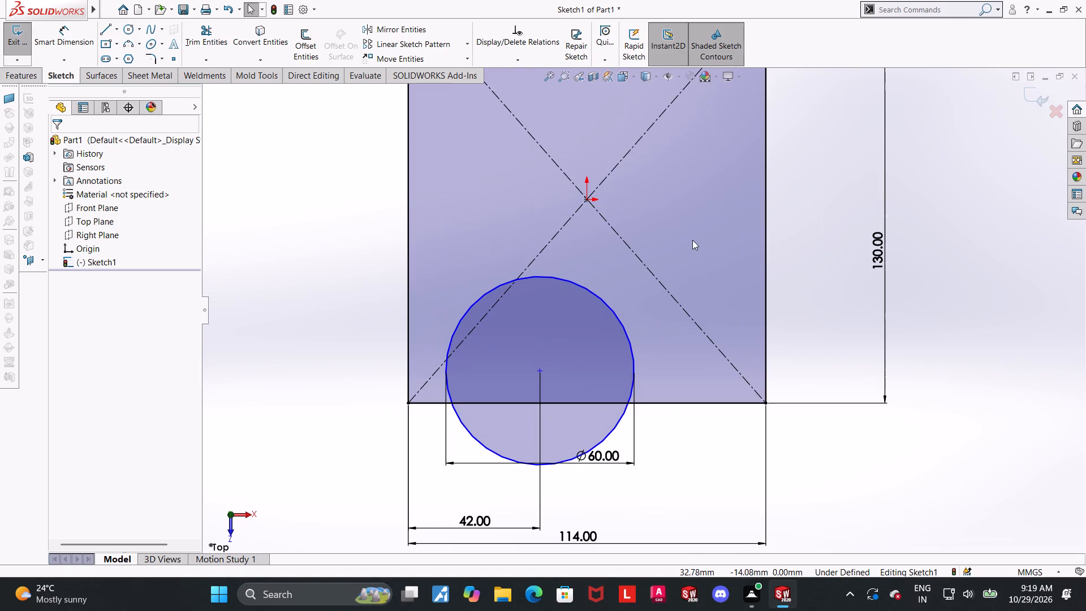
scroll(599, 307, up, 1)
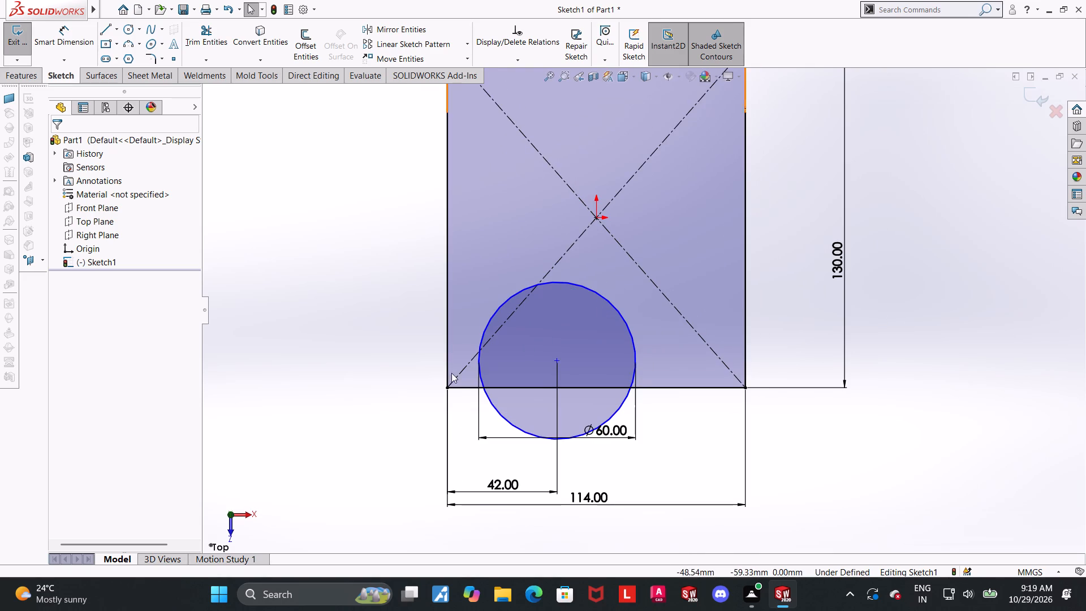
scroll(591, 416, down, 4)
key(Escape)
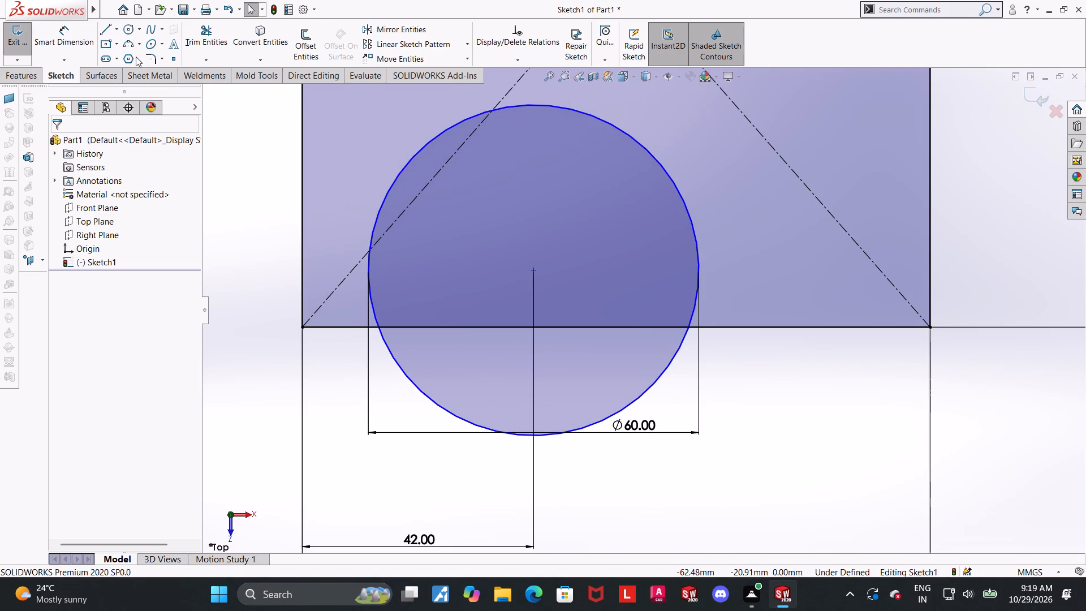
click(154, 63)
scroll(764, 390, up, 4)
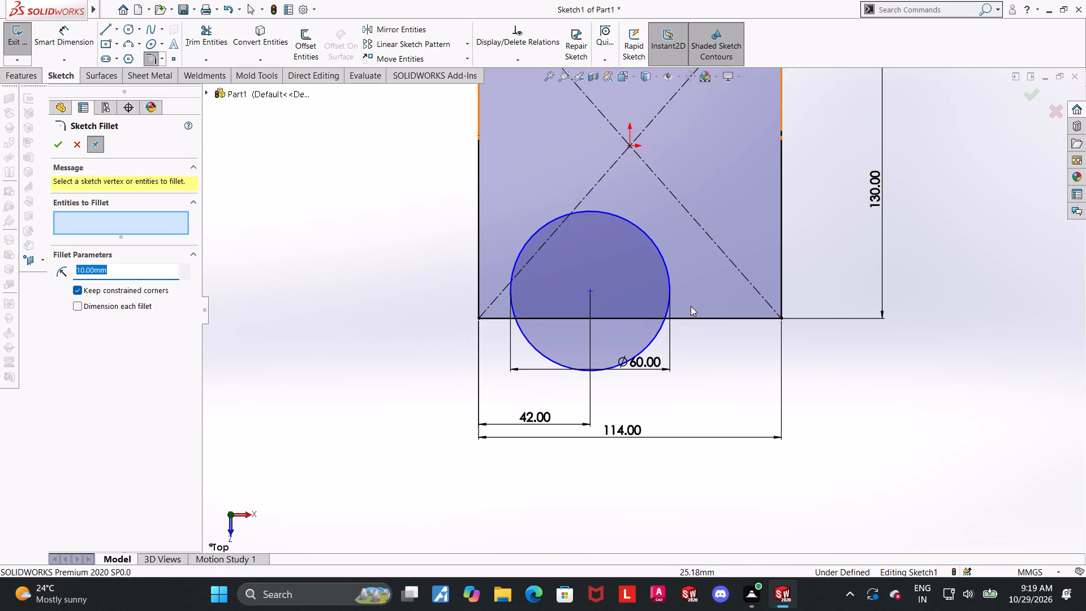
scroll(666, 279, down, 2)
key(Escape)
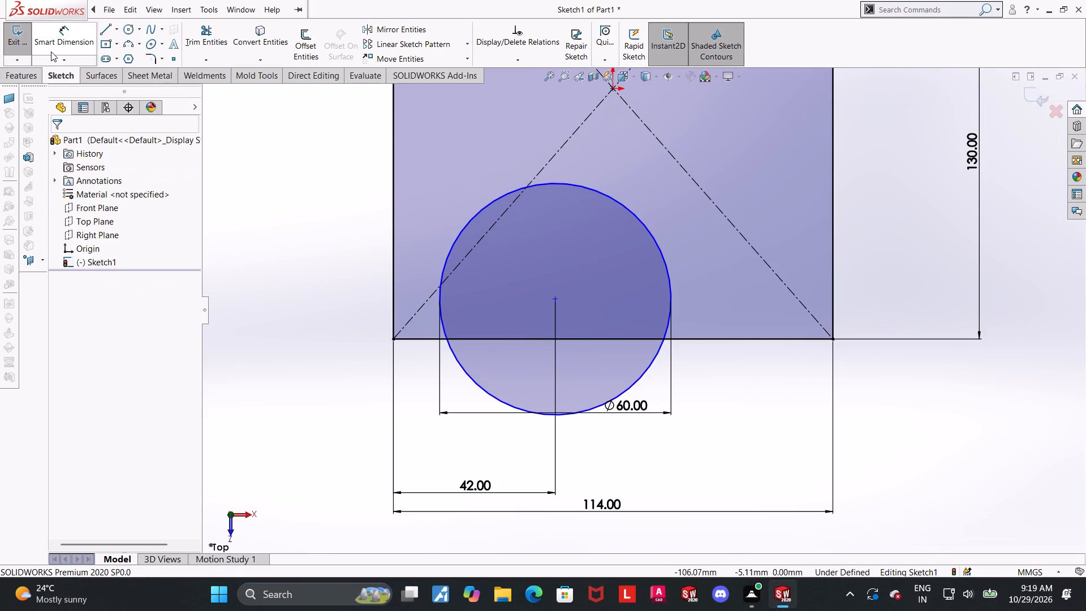
Dimension the circle's centre from the rectangle's bottom edge and set the distance to 10 mm.
click(54, 29)
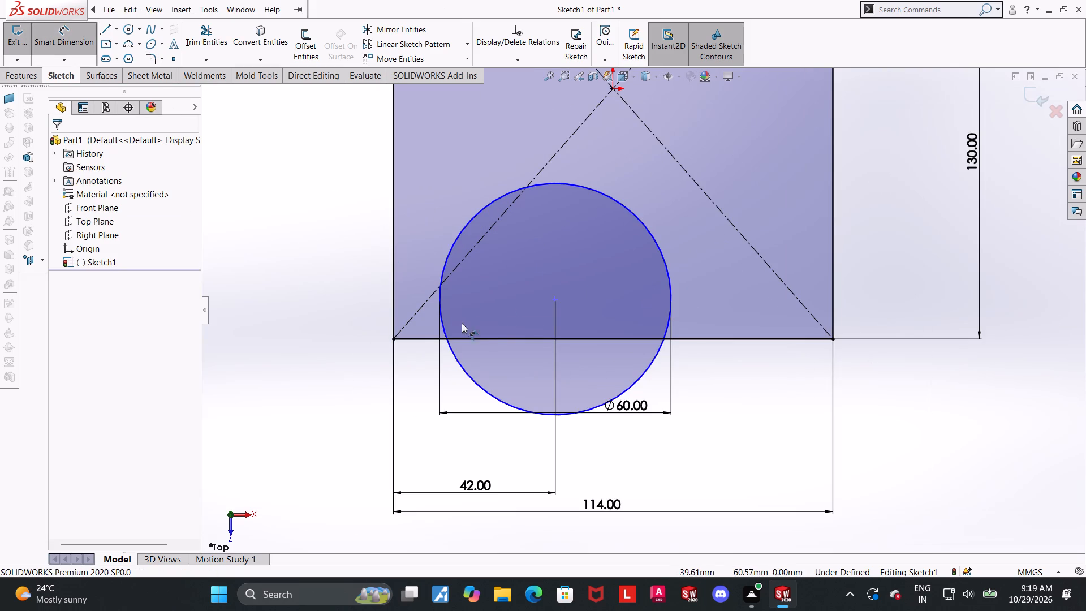
click(466, 342)
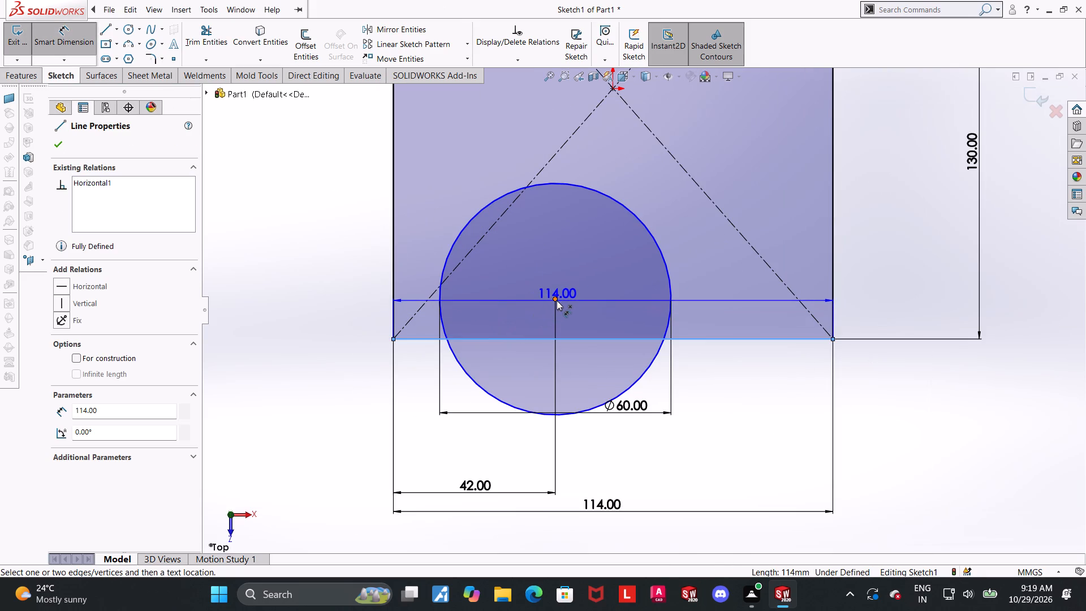
click(557, 300)
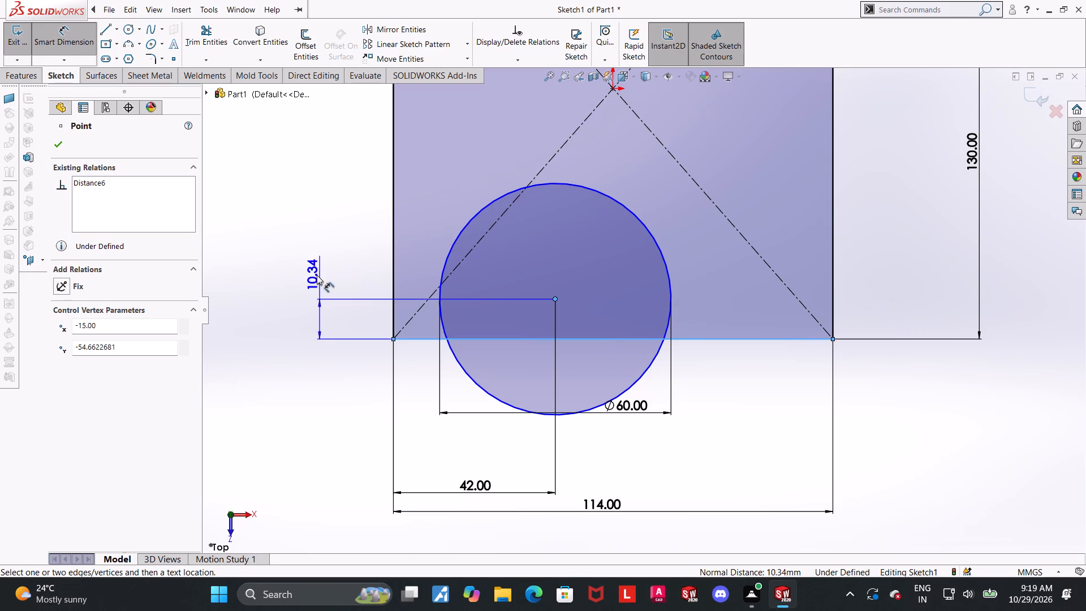
click(297, 276)
text(10)
key(Return)
key(Escape)
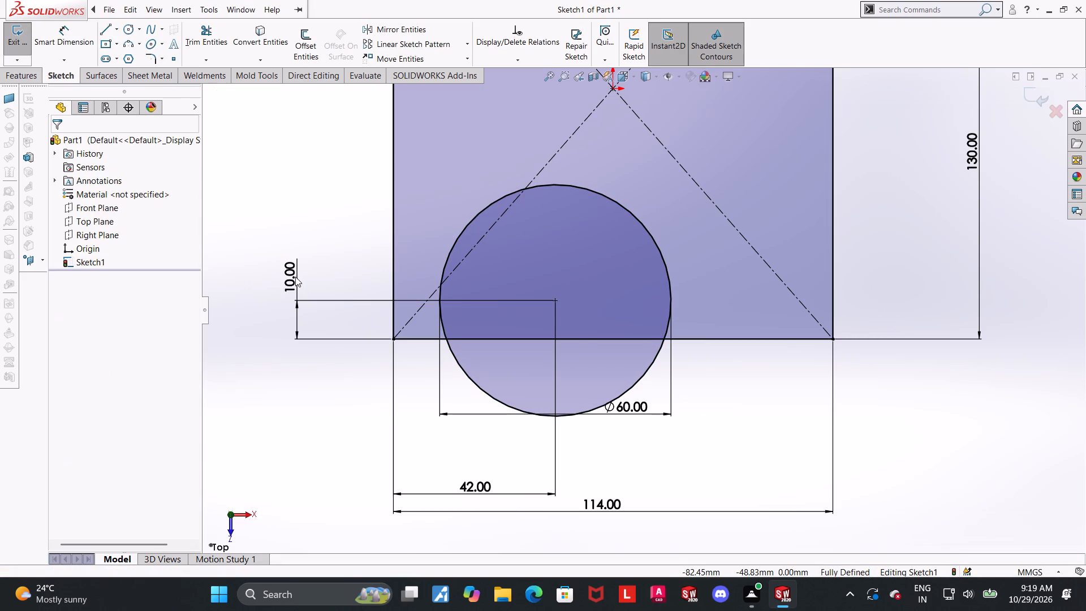
key(Escape)
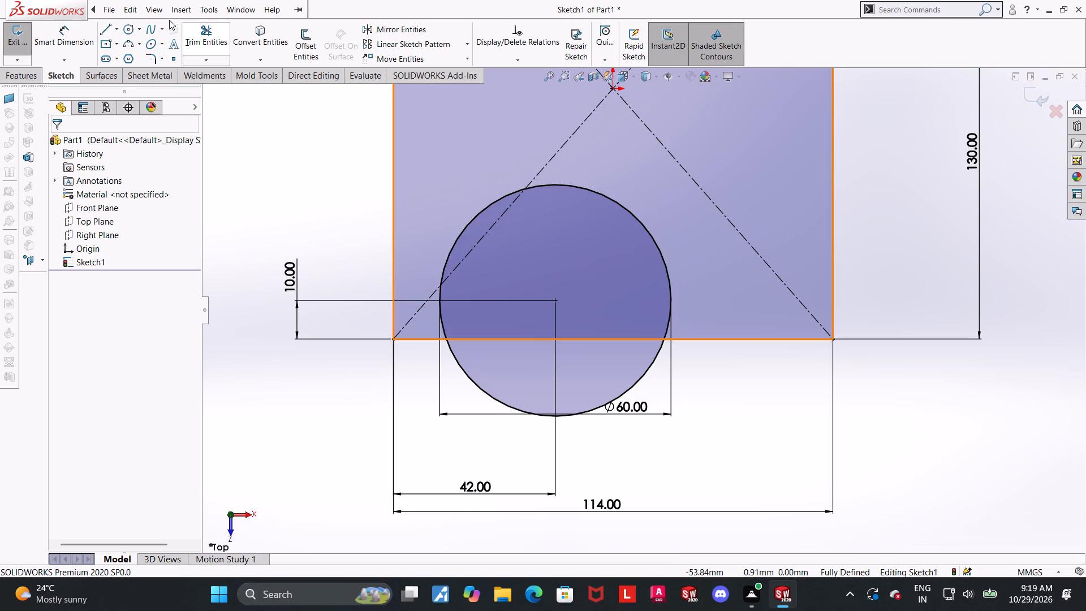
Trim away the circle's portion inside the rectangle and the bottom edge segment spanning the arc, leaving one closed outline.
click(210, 24)
drag(652, 270, 681, 224)
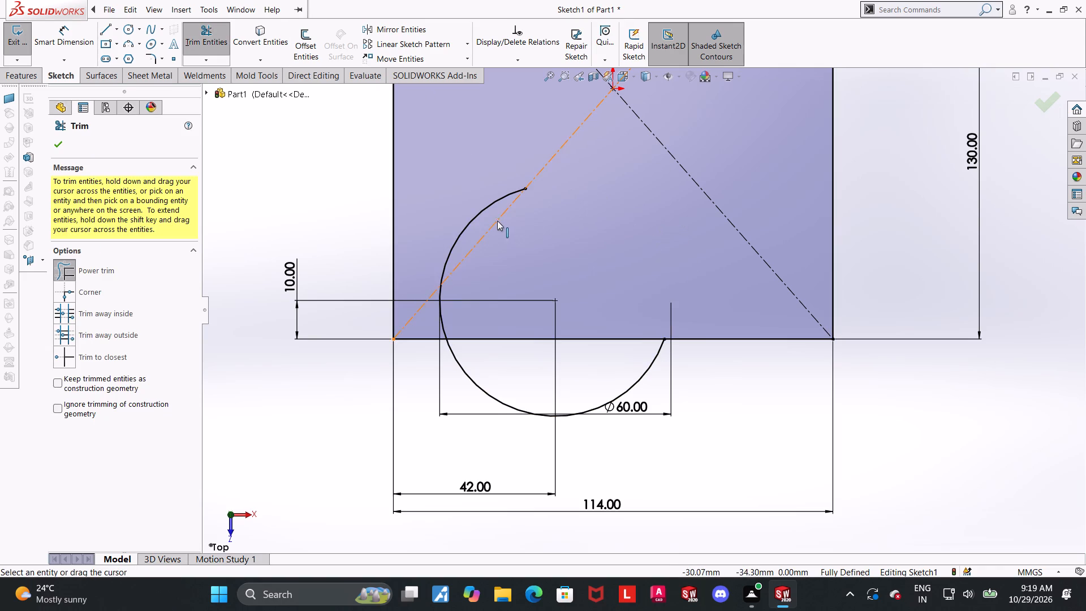
drag(490, 217, 459, 174)
drag(451, 309, 433, 315)
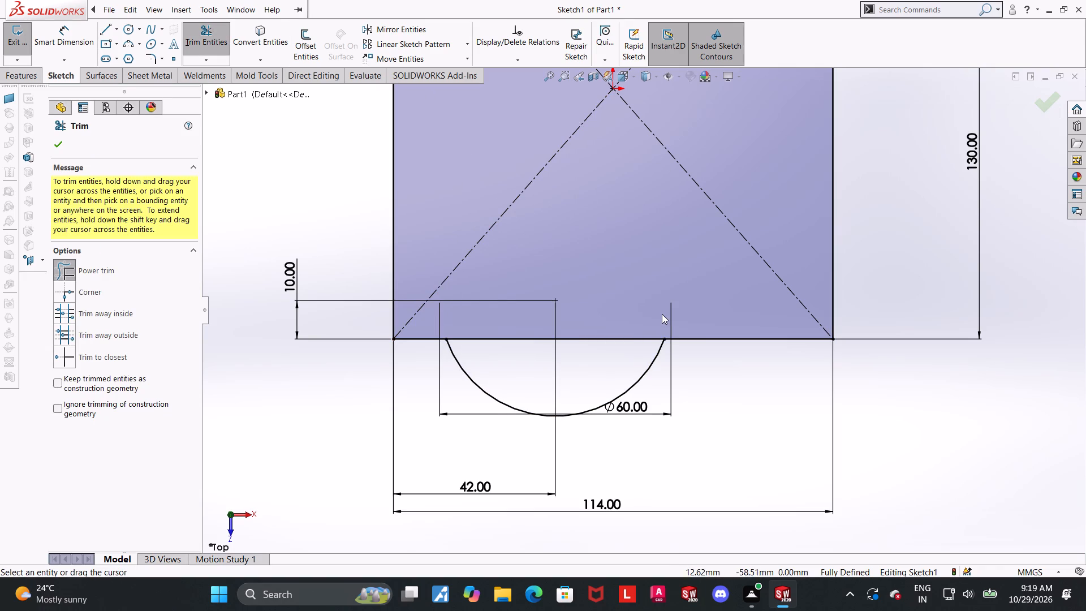
drag(609, 371, 610, 343)
drag(595, 358, 598, 321)
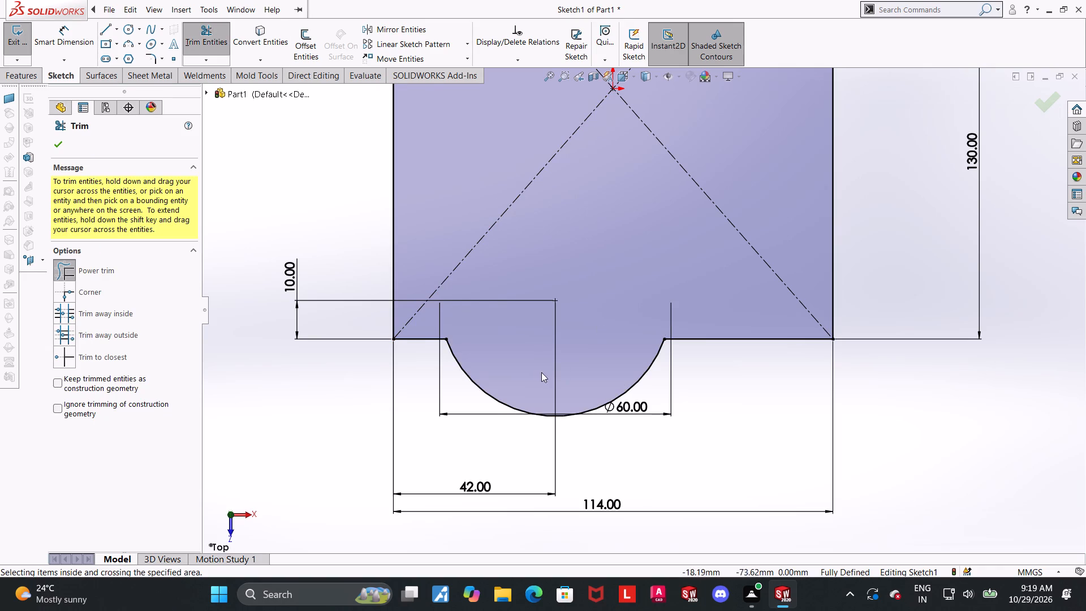
key(Escape)
Change the arc's diameter dimension to radius display and move its text outward, below the arc.
scroll(568, 274, up, 1)
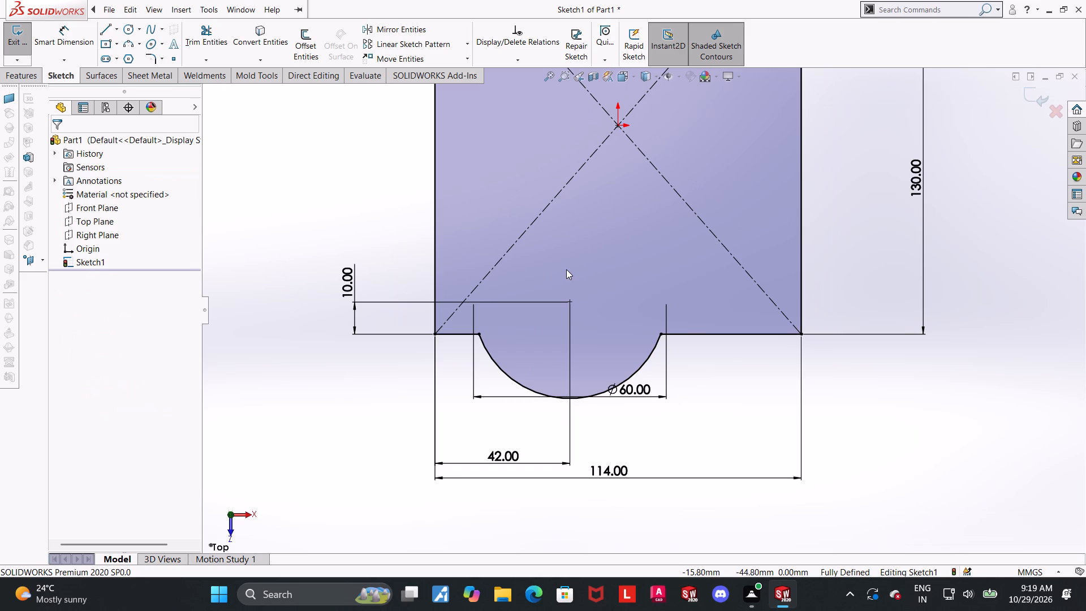
scroll(540, 248, up, 2)
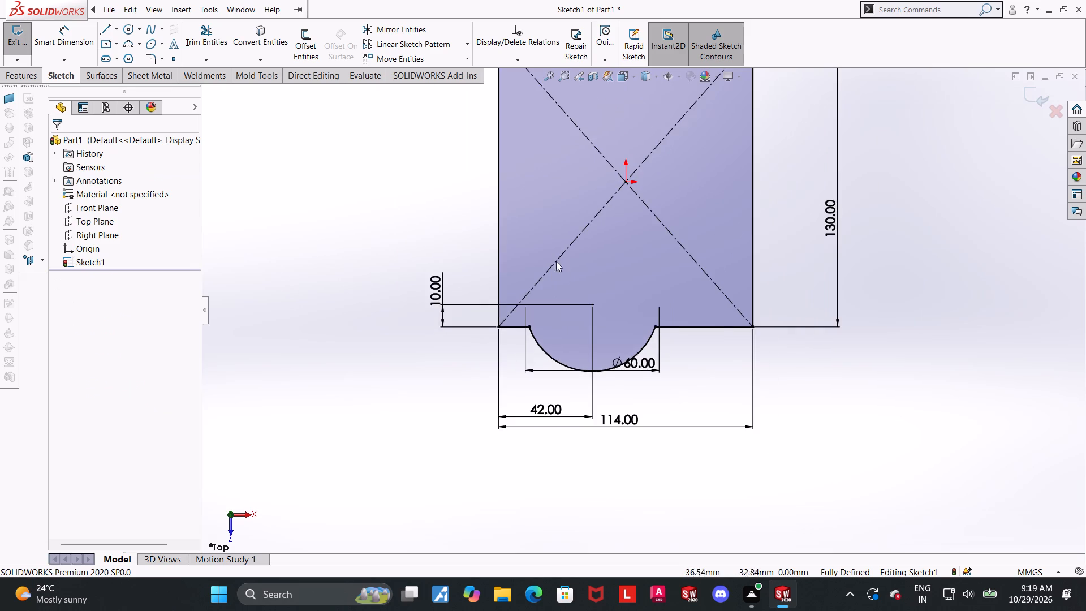
scroll(617, 279, up, 3)
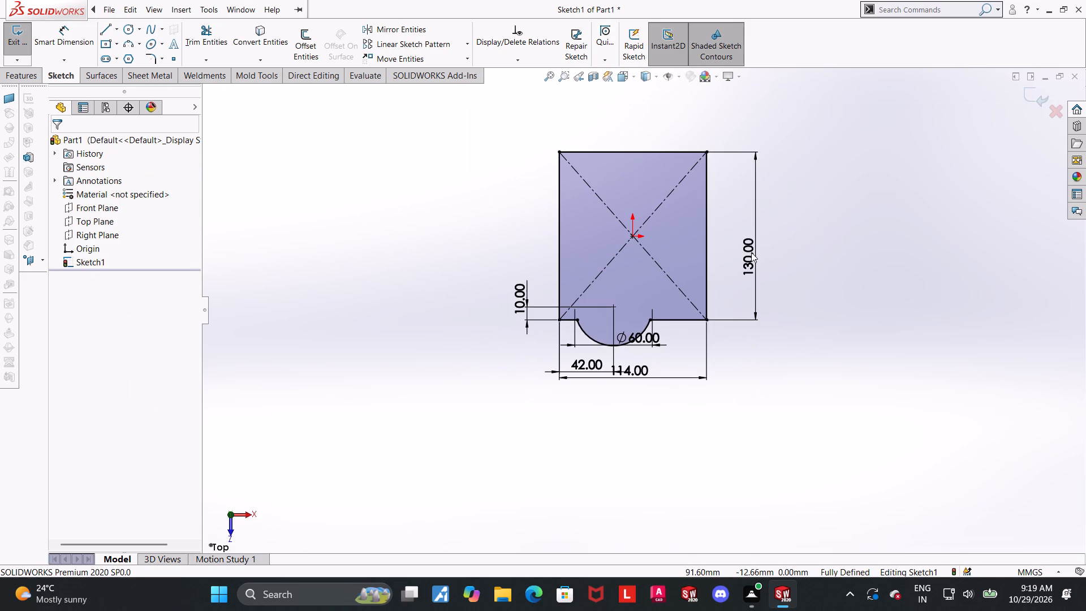
key(Escape)
scroll(751, 252, down, 1)
scroll(689, 253, down, 2)
key(Escape)
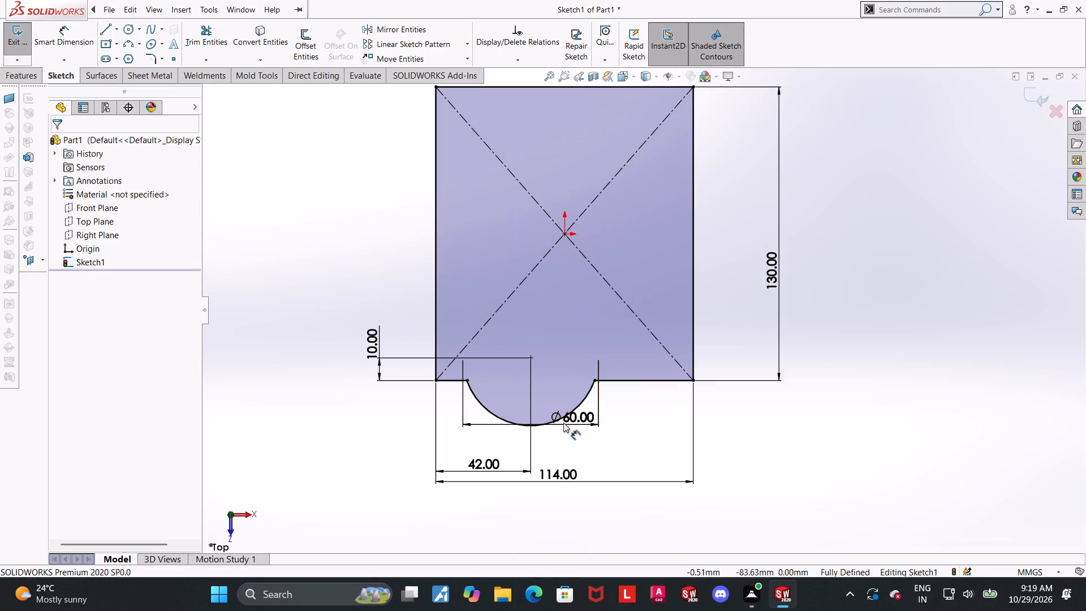
double_click(570, 420)
key(Escape)
double_click(580, 423)
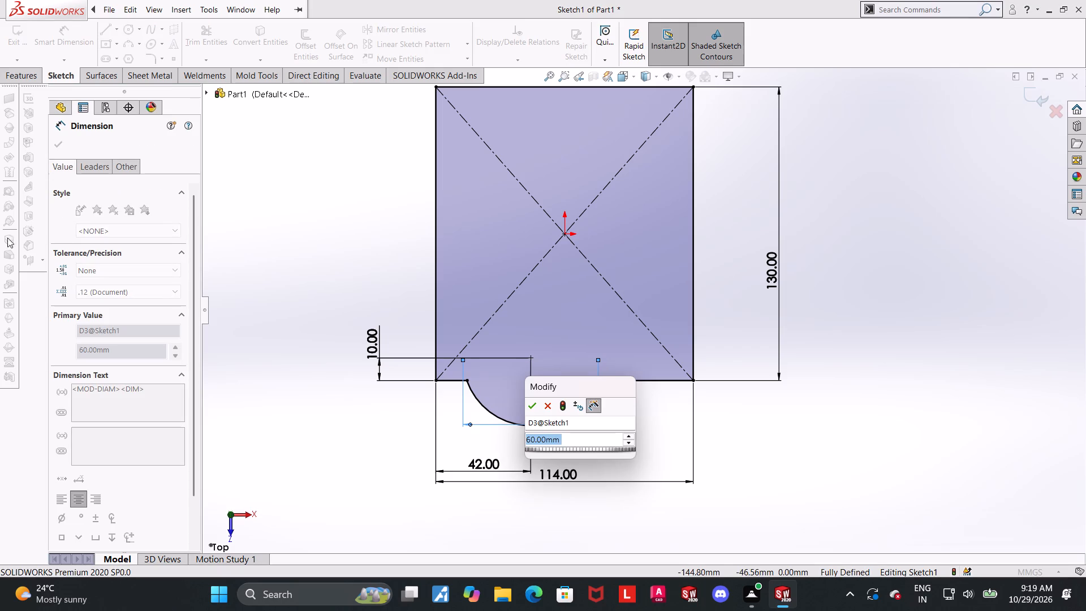
click(545, 408)
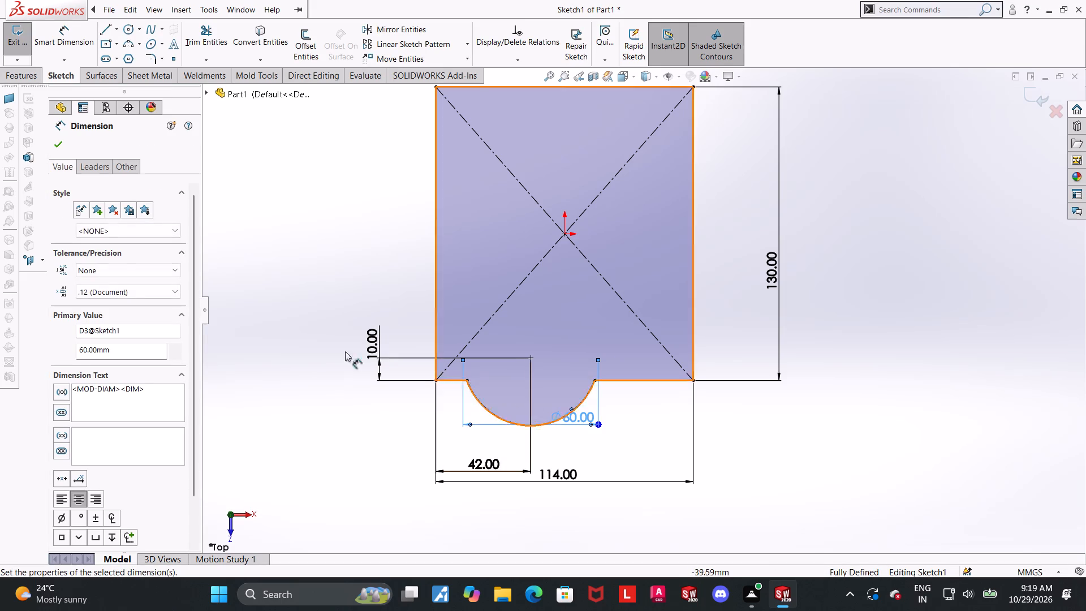
click(107, 167)
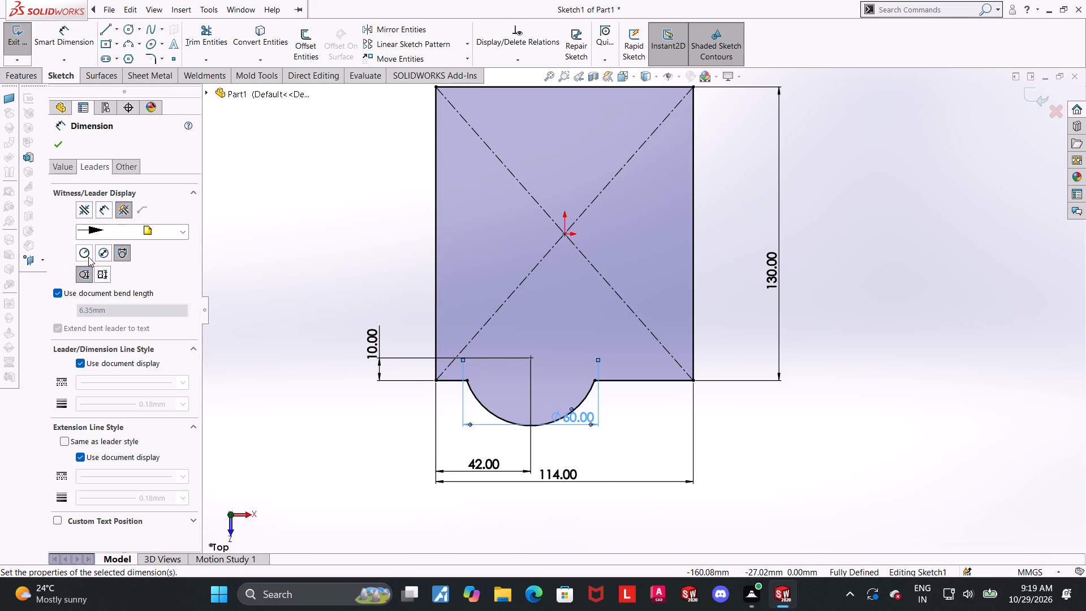
click(86, 251)
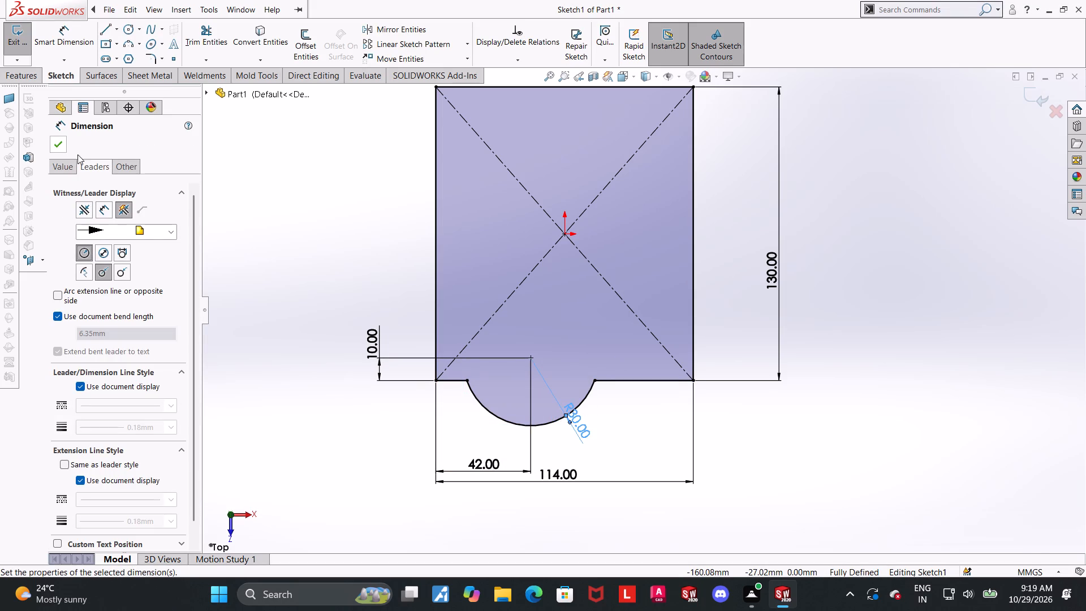
click(64, 147)
drag(575, 430, 594, 454)
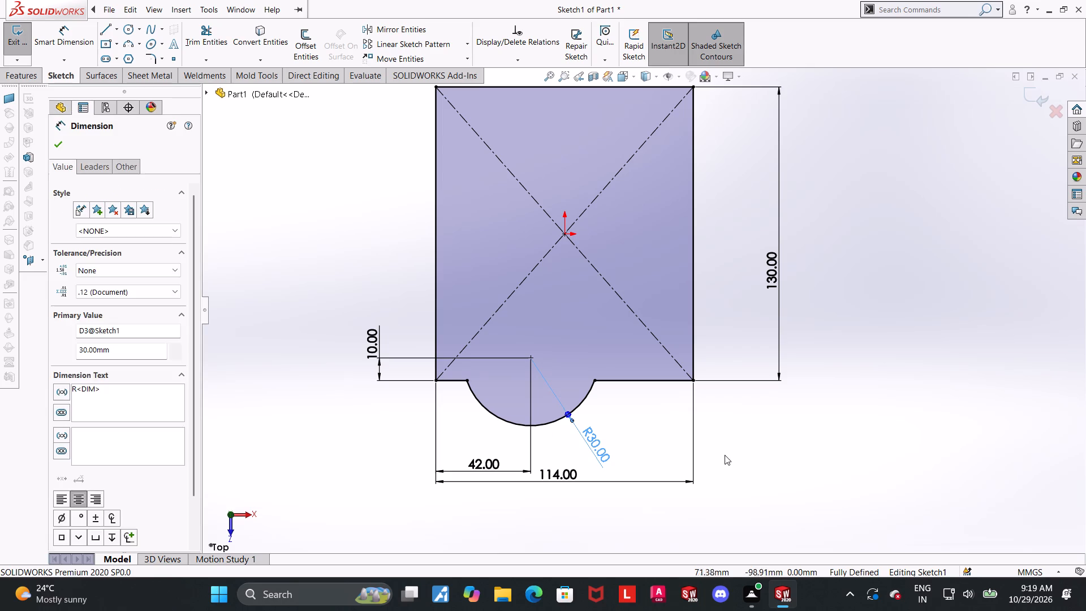
key(Escape)
Exit the completed profile sketch.
scroll(830, 372, up, 1)
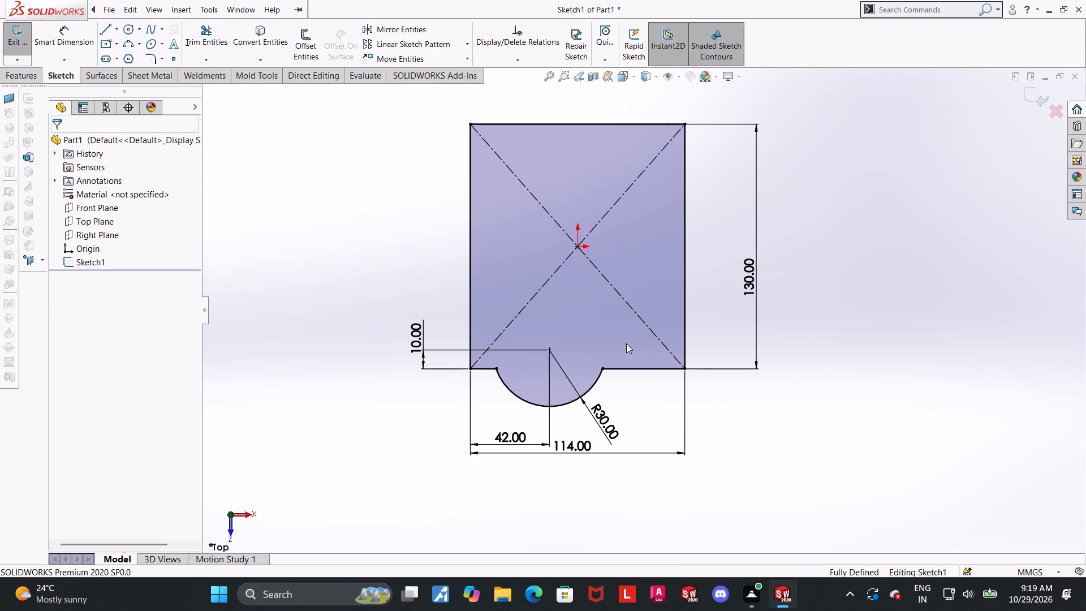
scroll(648, 391, up, 1)
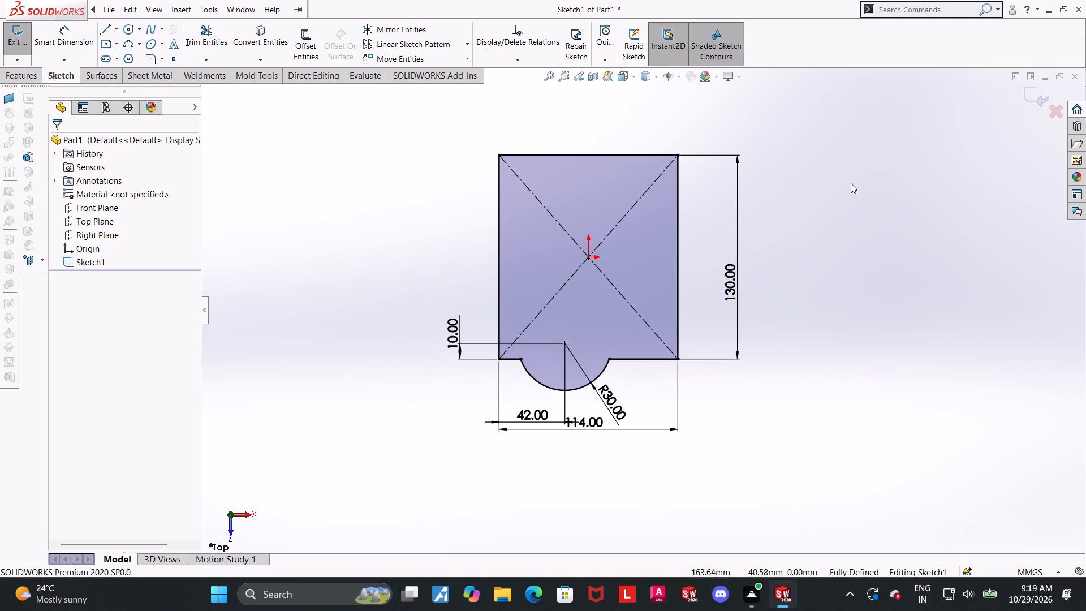
click(1023, 93)
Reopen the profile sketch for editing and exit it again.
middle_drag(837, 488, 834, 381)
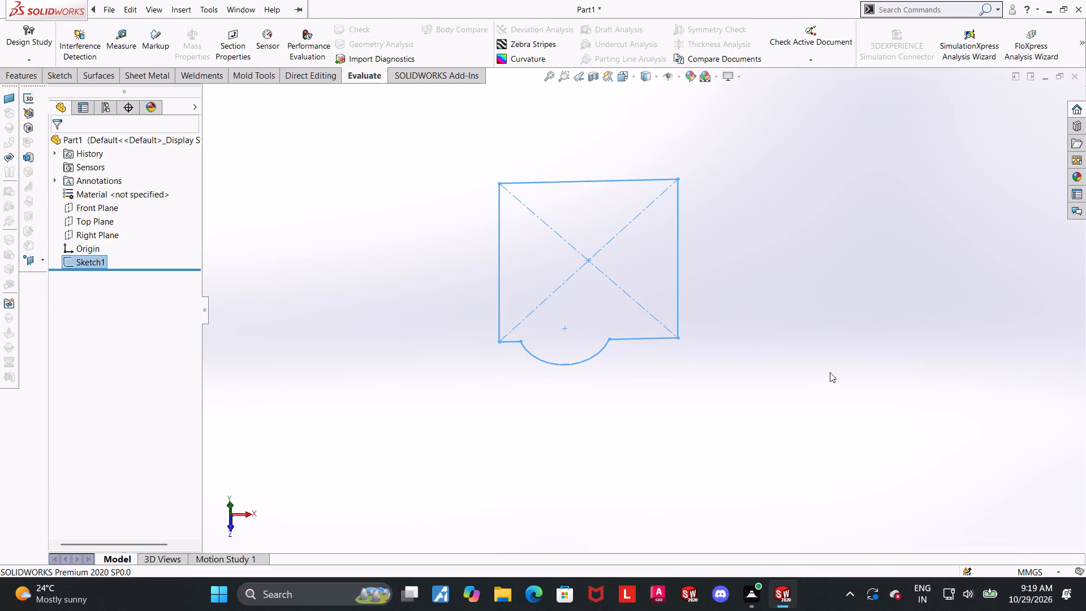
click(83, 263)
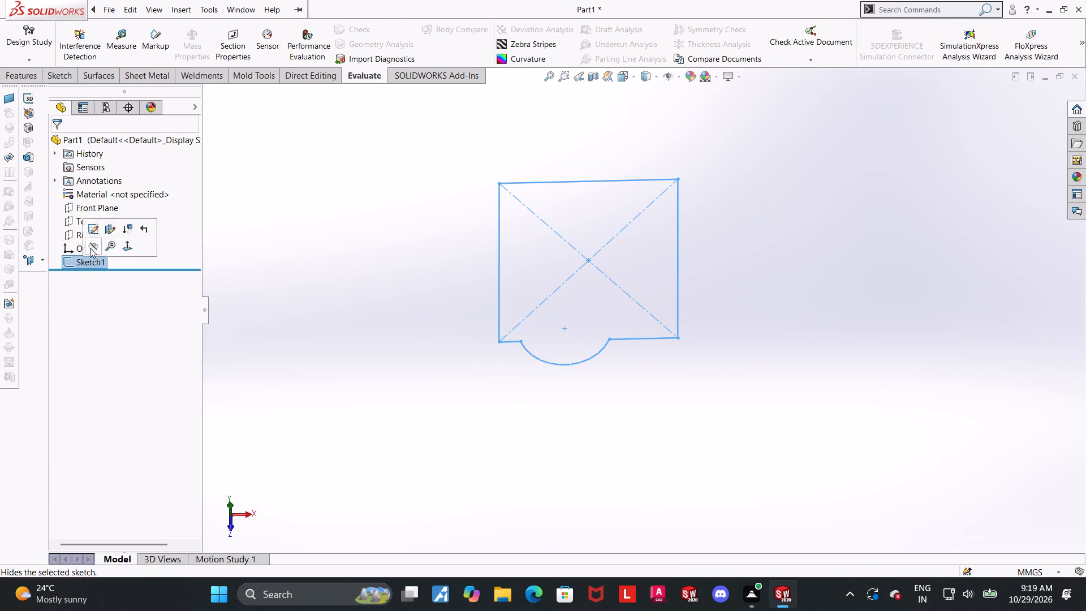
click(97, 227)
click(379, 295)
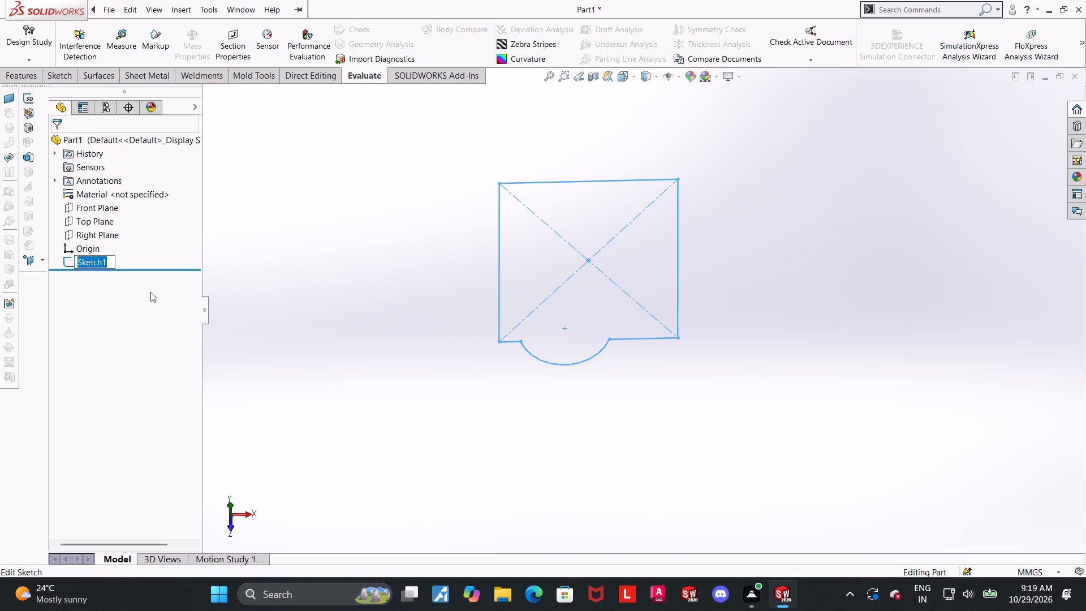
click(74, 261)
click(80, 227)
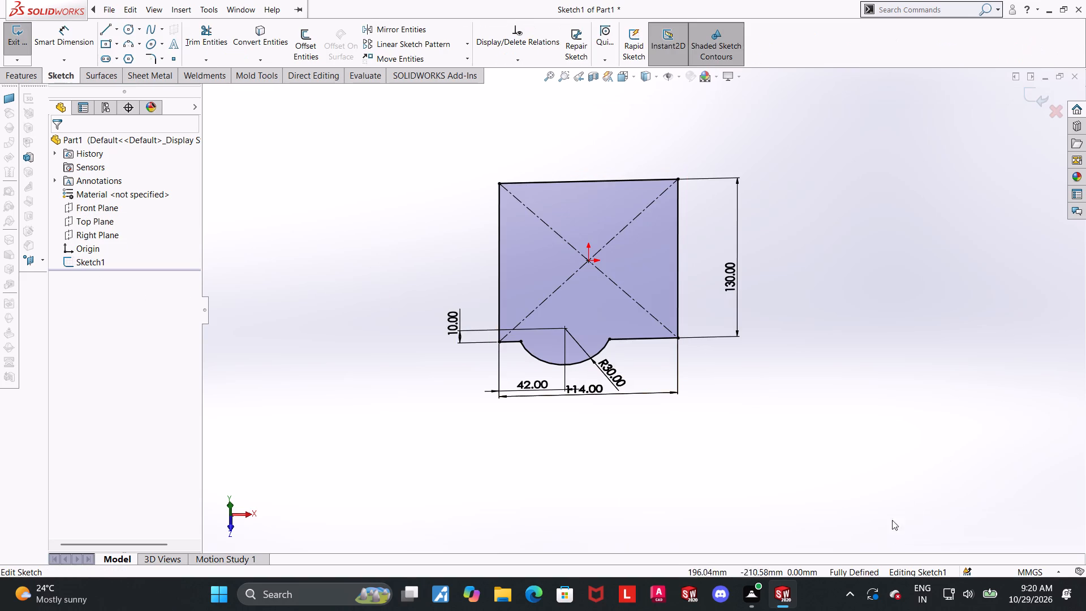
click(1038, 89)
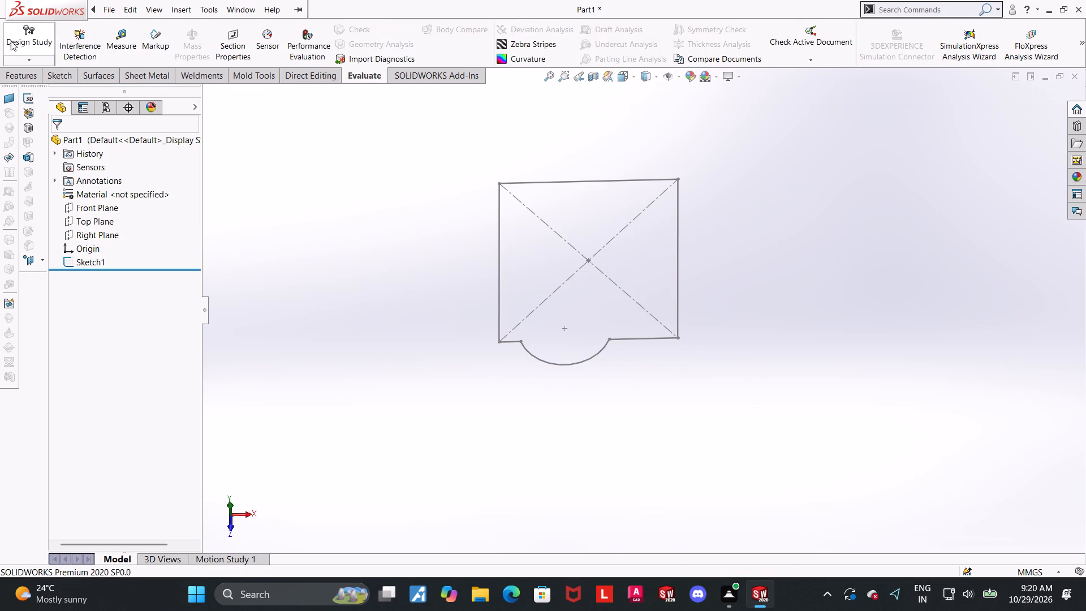
Extrude the closed profile sketch upward as a blind boss 7 mm deep.
click(13, 73)
click(21, 40)
middle_drag(494, 334, 489, 269)
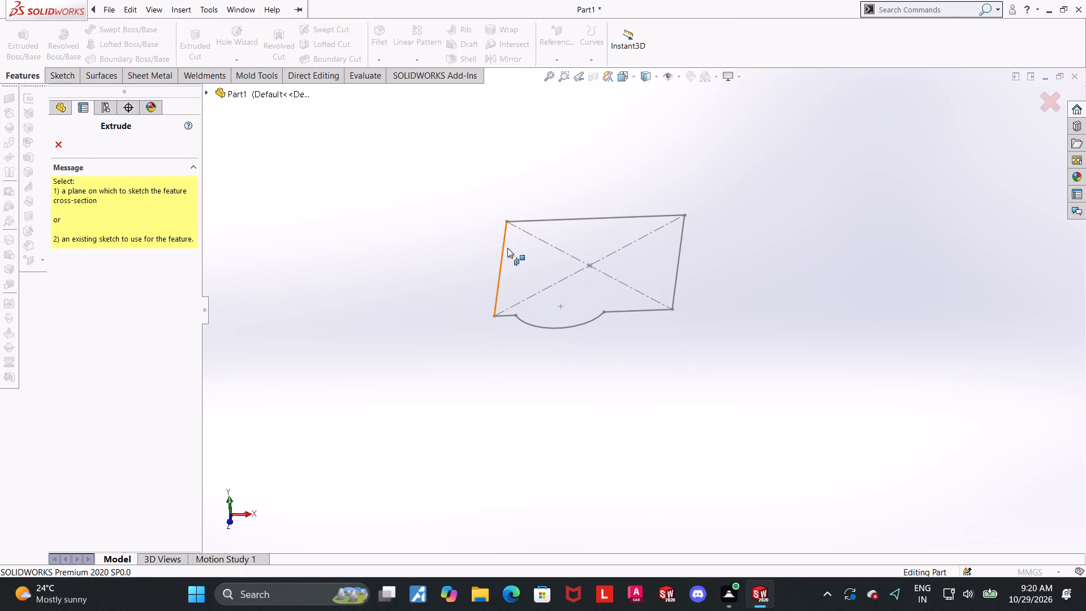
click(516, 251)
click(499, 240)
click(501, 243)
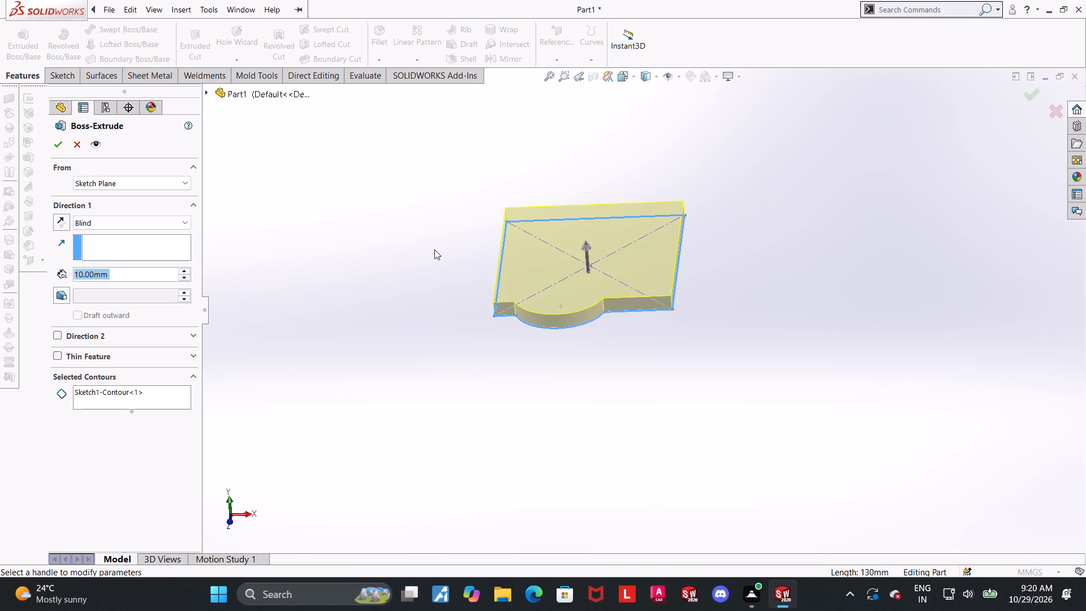
middle_drag(427, 238, 420, 236)
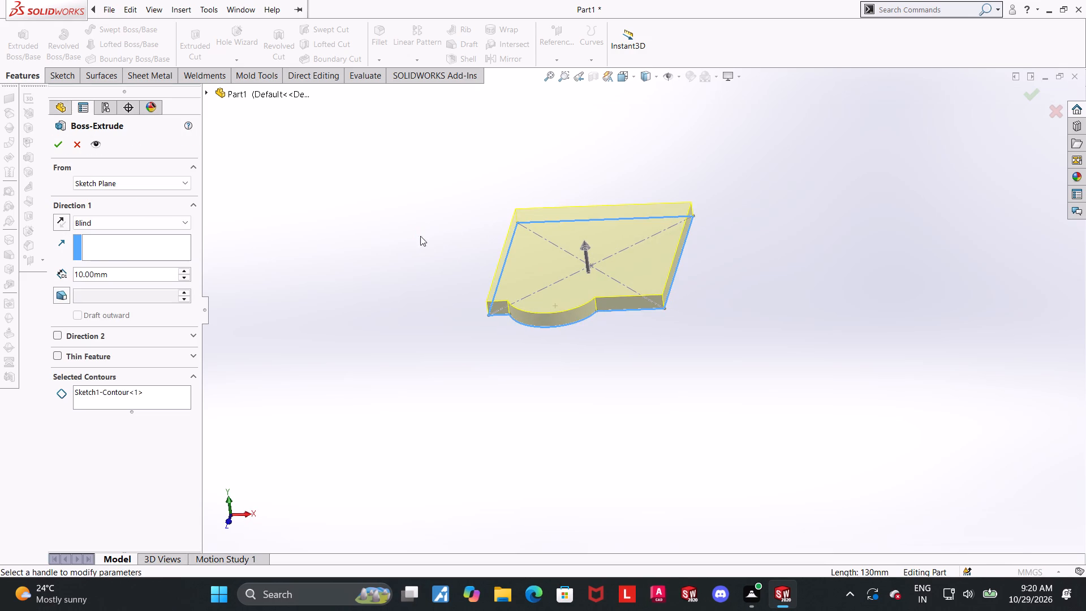
scroll(618, 210, down, 3)
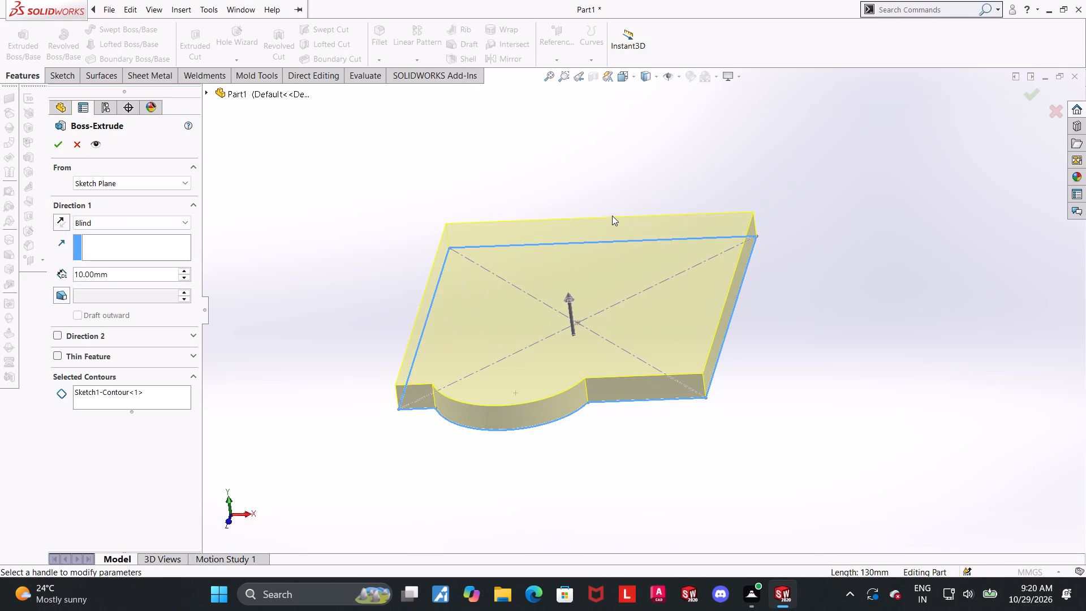
click(116, 276)
drag(133, 275, 132, 276)
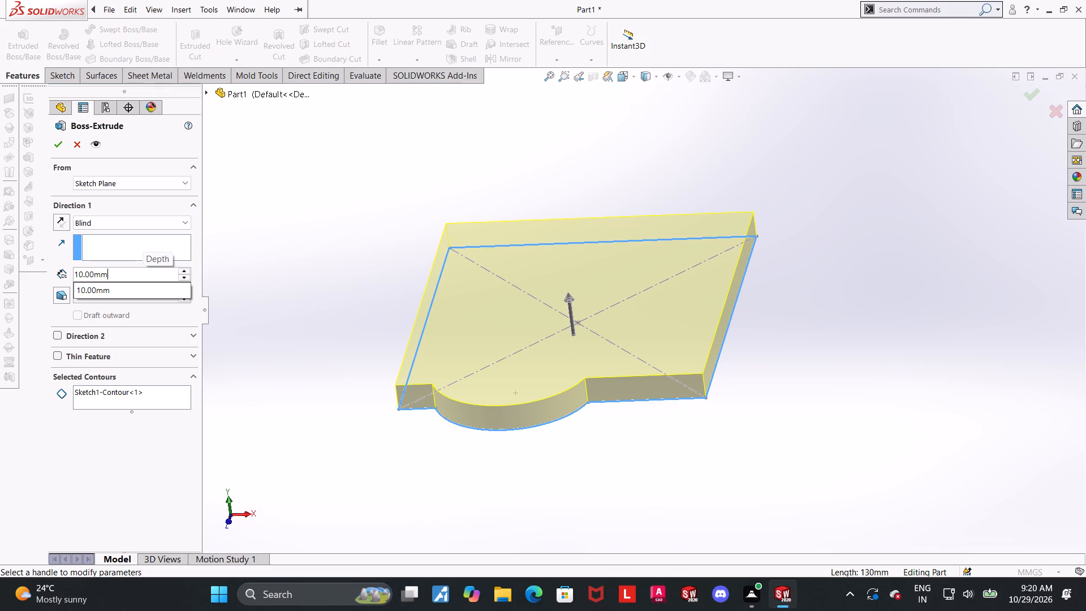
drag(132, 276, 0, 254)
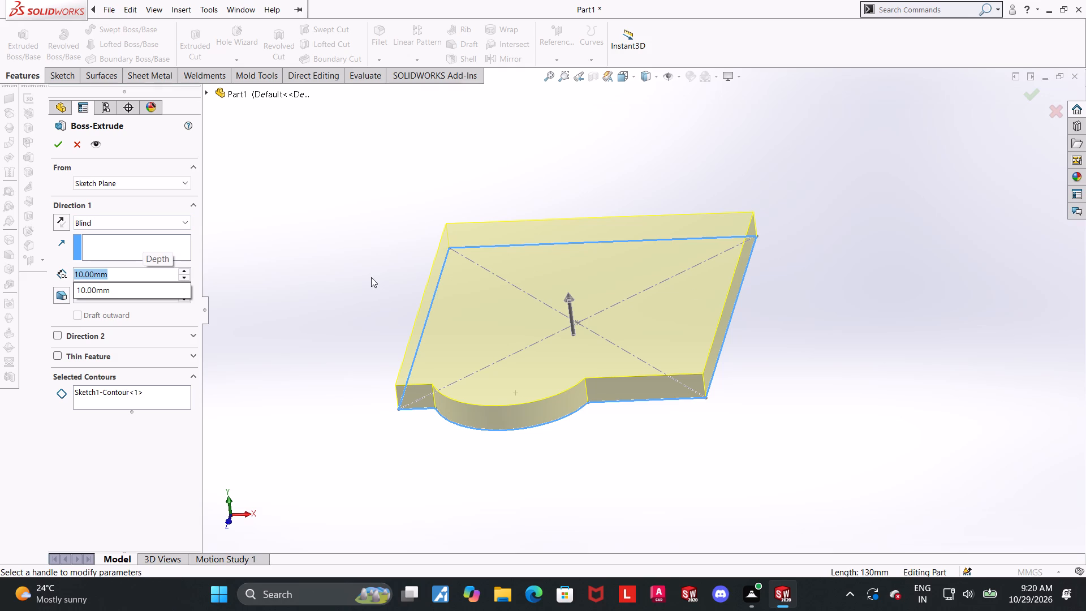
key(7)
key(Return)
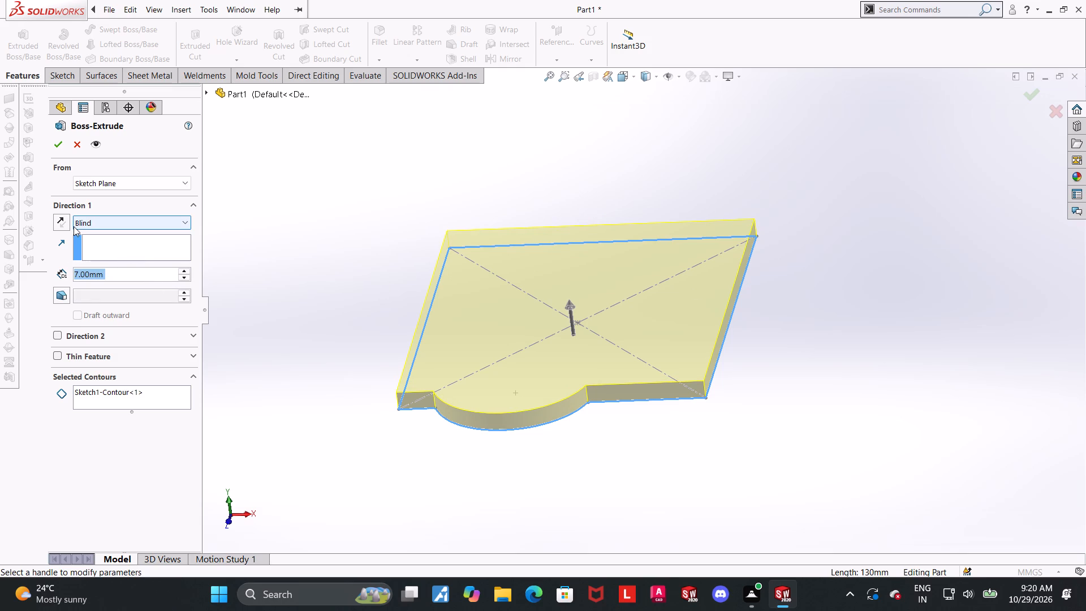
click(61, 141)
click(255, 285)
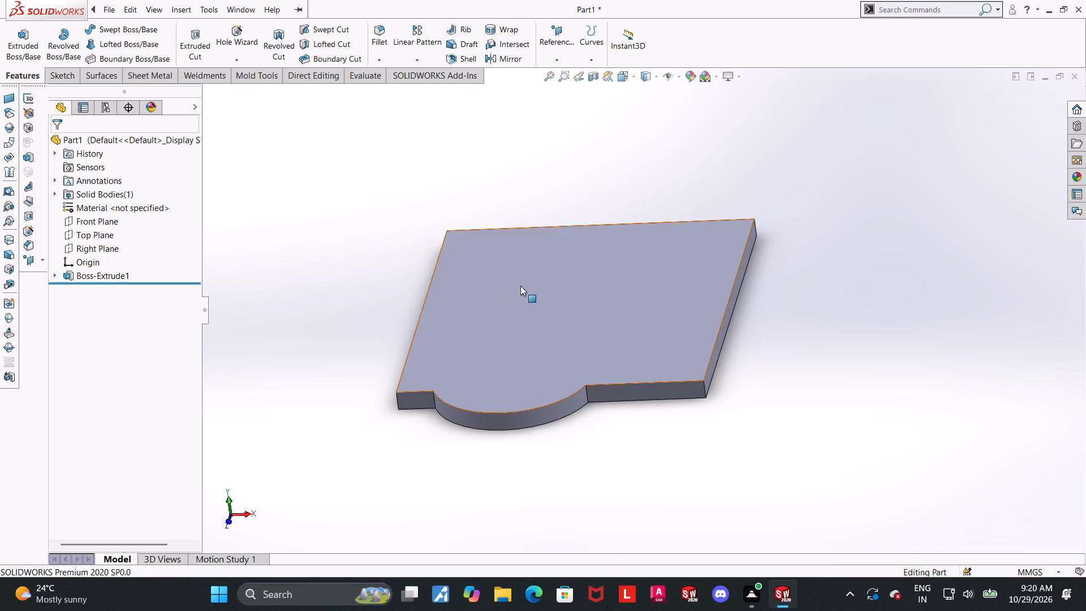
Orient the view normal to the plate's profile sketch and reopen that sketch for editing.
middle_drag(514, 288, 530, 291)
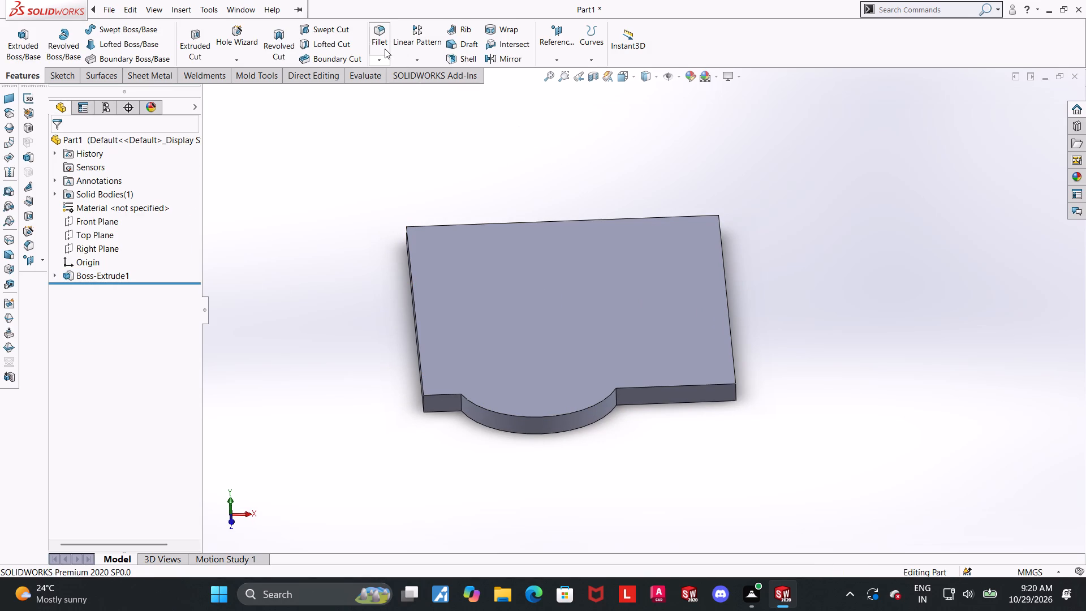
scroll(559, 520, up, 2)
middle_drag(621, 476, 624, 518)
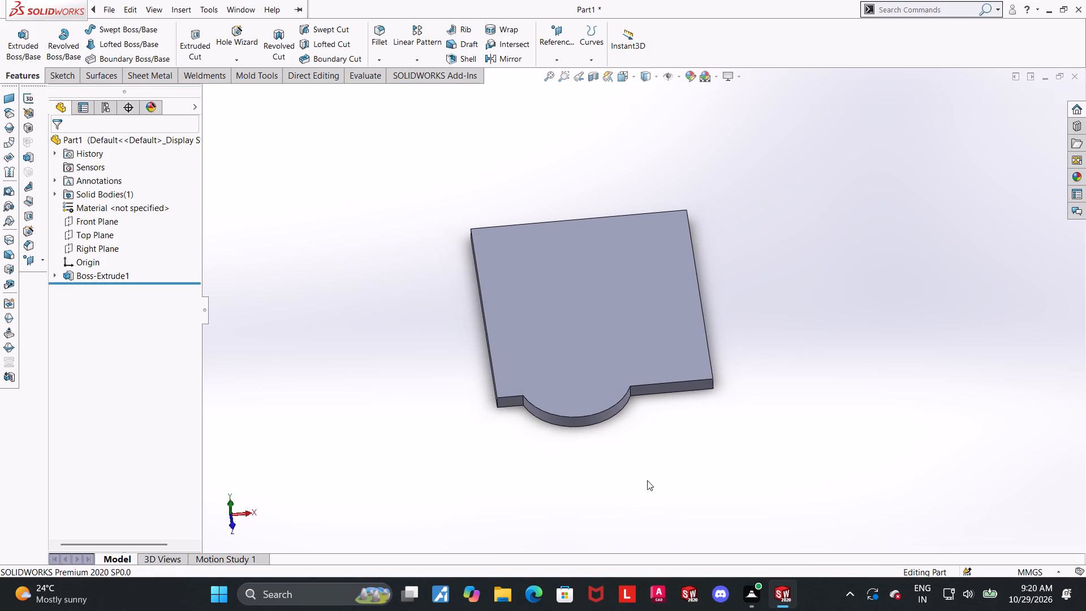
click(56, 275)
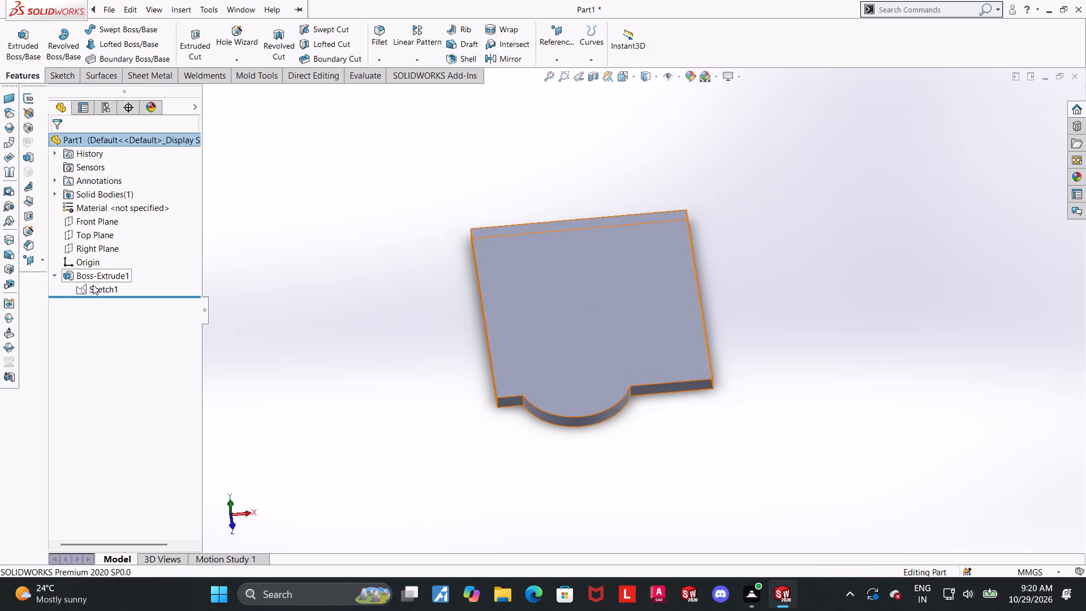
click(94, 285)
click(137, 269)
scroll(1012, 456, up, 2)
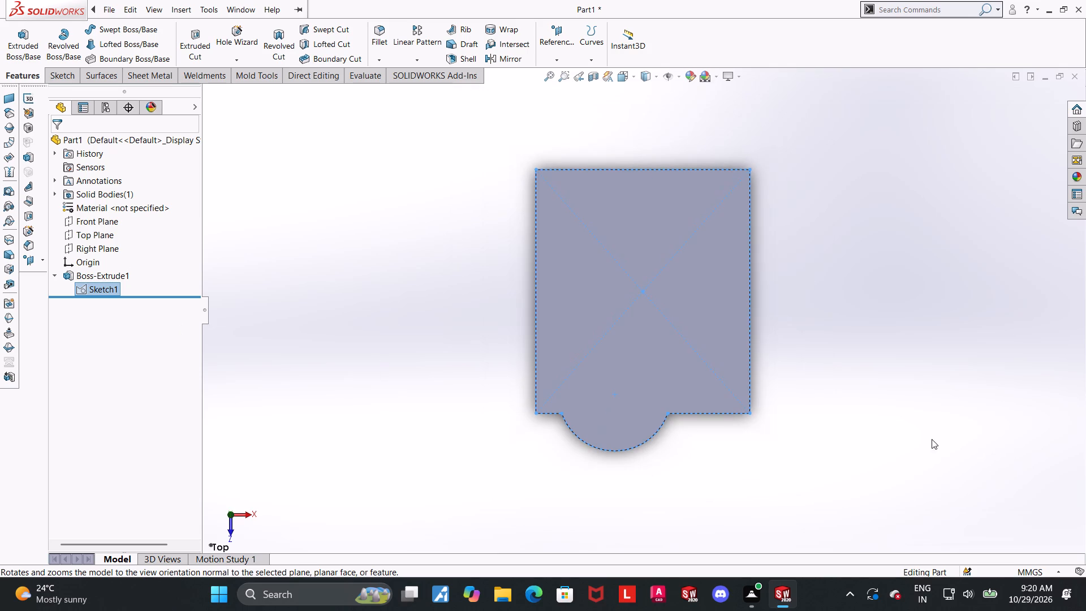
scroll(600, 414, down, 1)
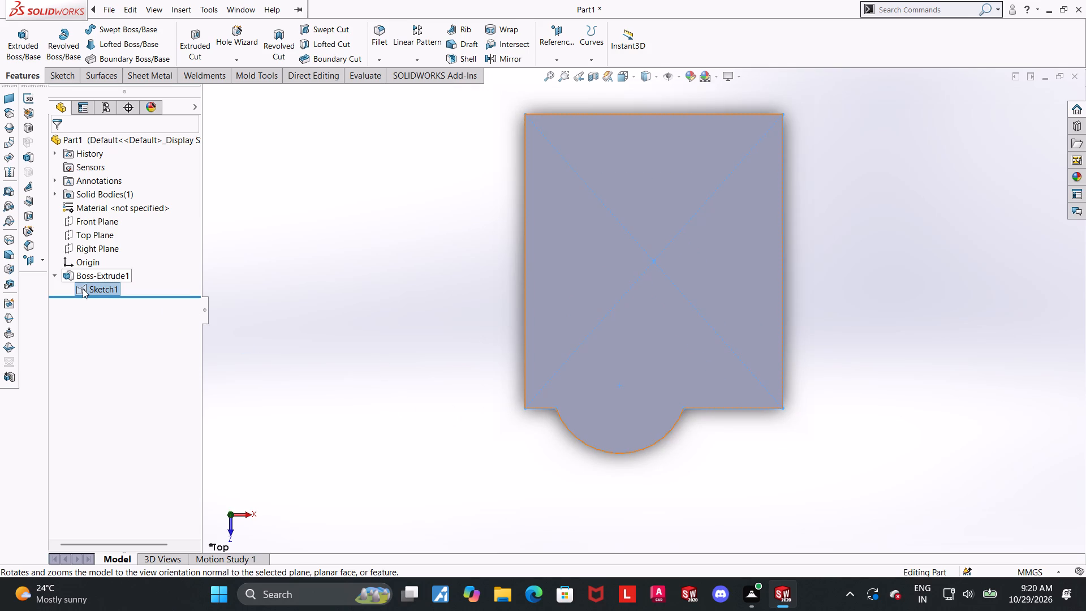
click(83, 289)
click(93, 259)
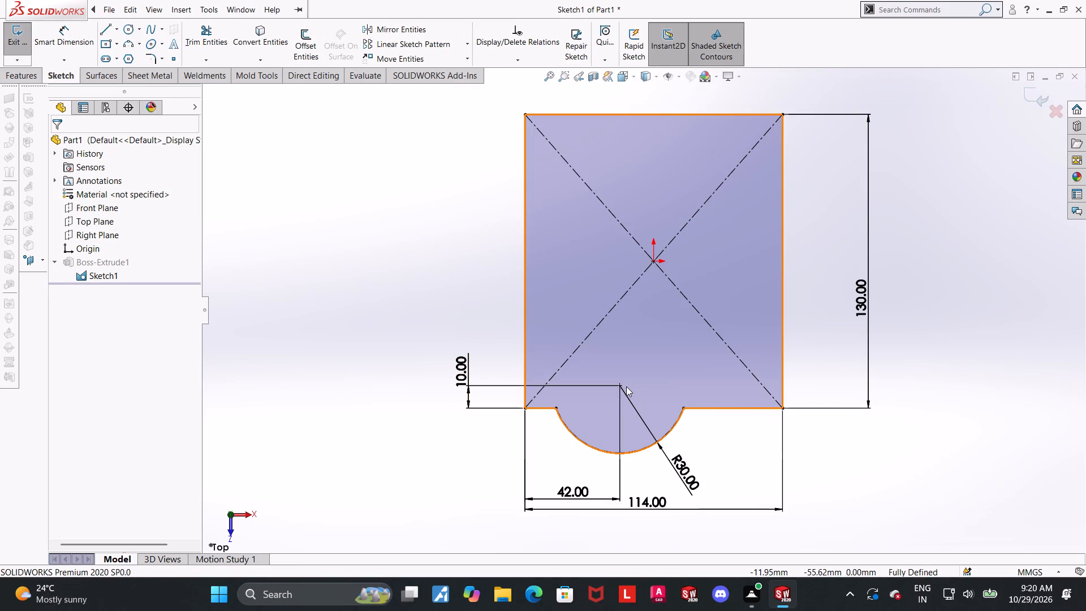
Add 10 mm sketch fillets to the rectangle's four corners and the junction of the arc with the longer bottom edge segment.
scroll(834, 402, up, 1)
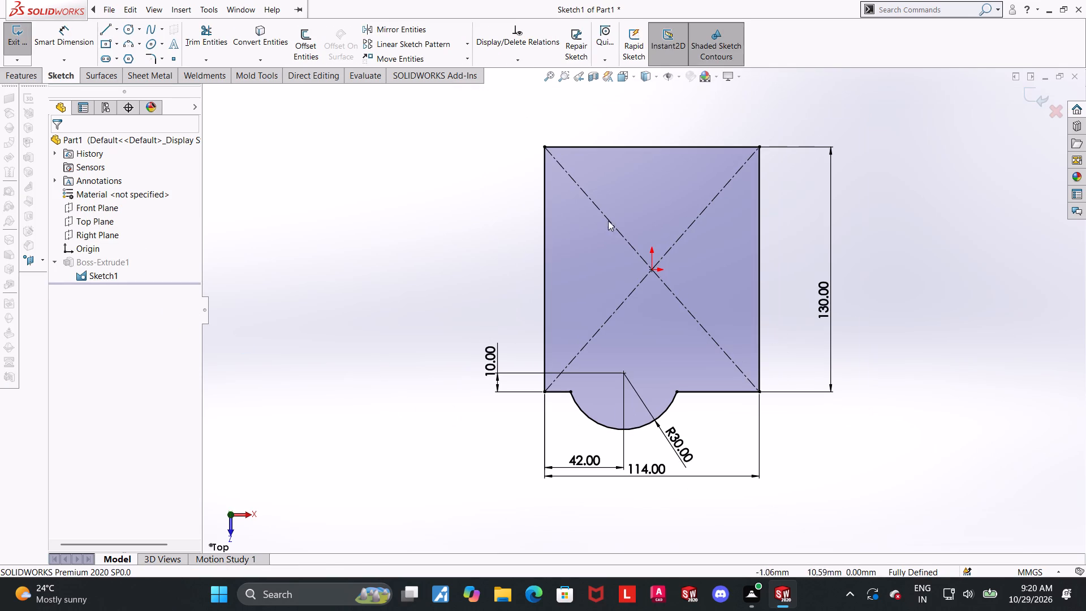
click(145, 59)
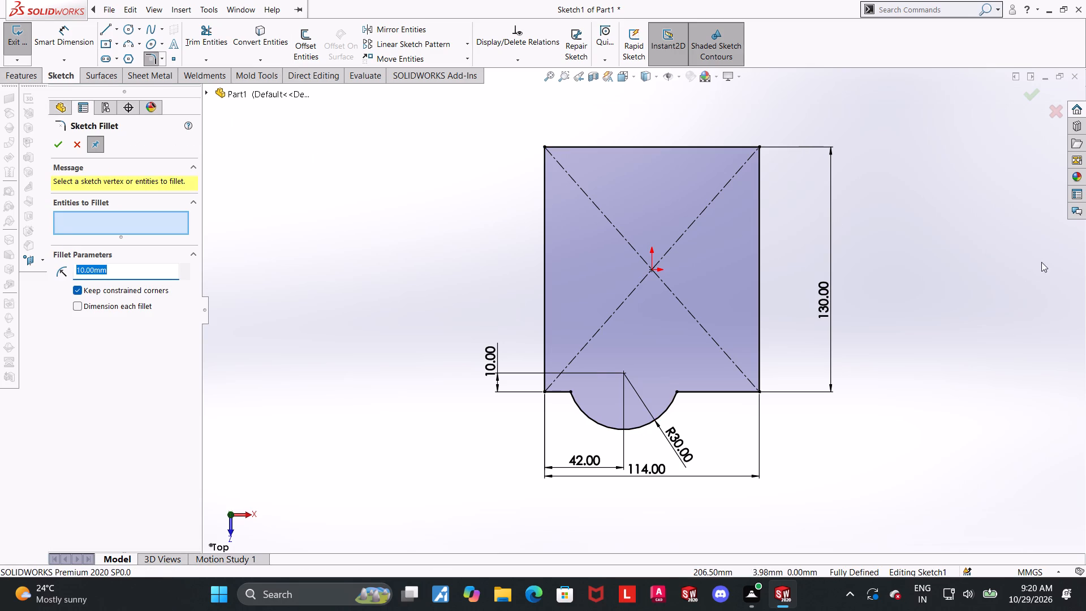
scroll(956, 298, up, 1)
scroll(759, 287, down, 1)
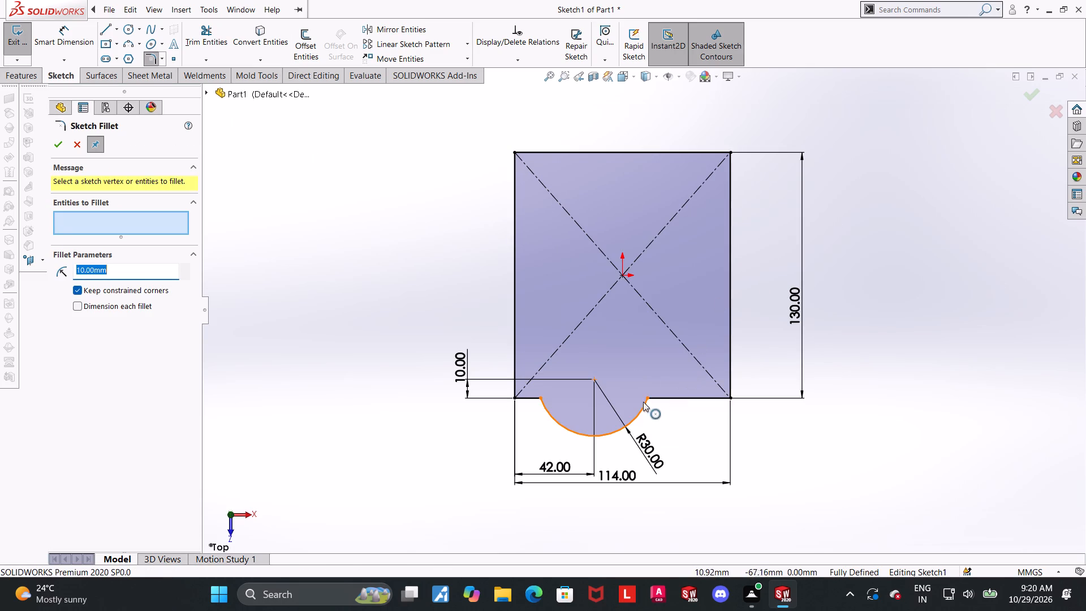
click(647, 398)
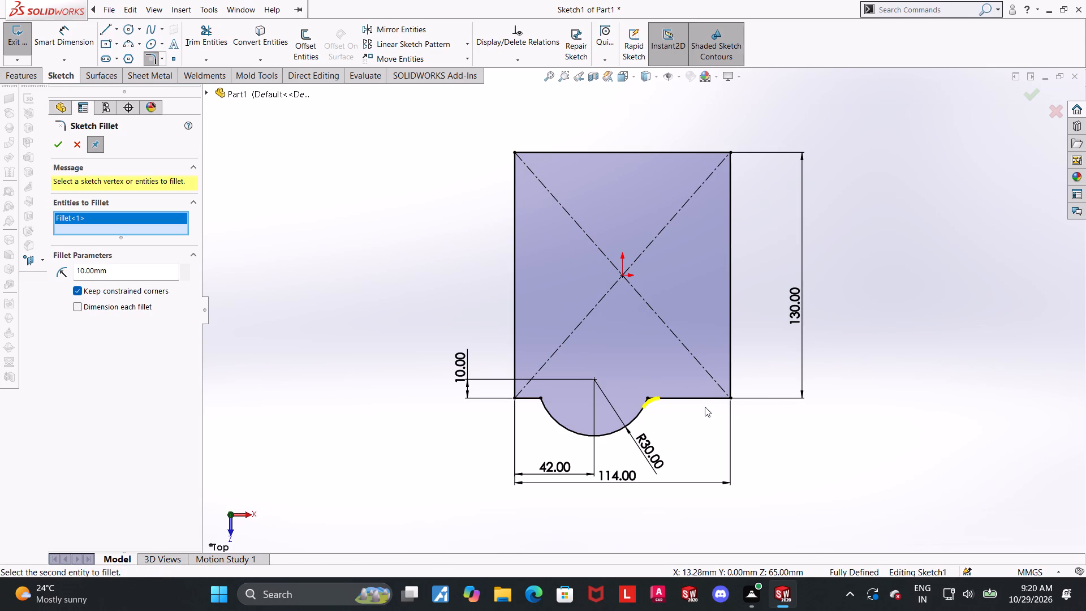
click(731, 395)
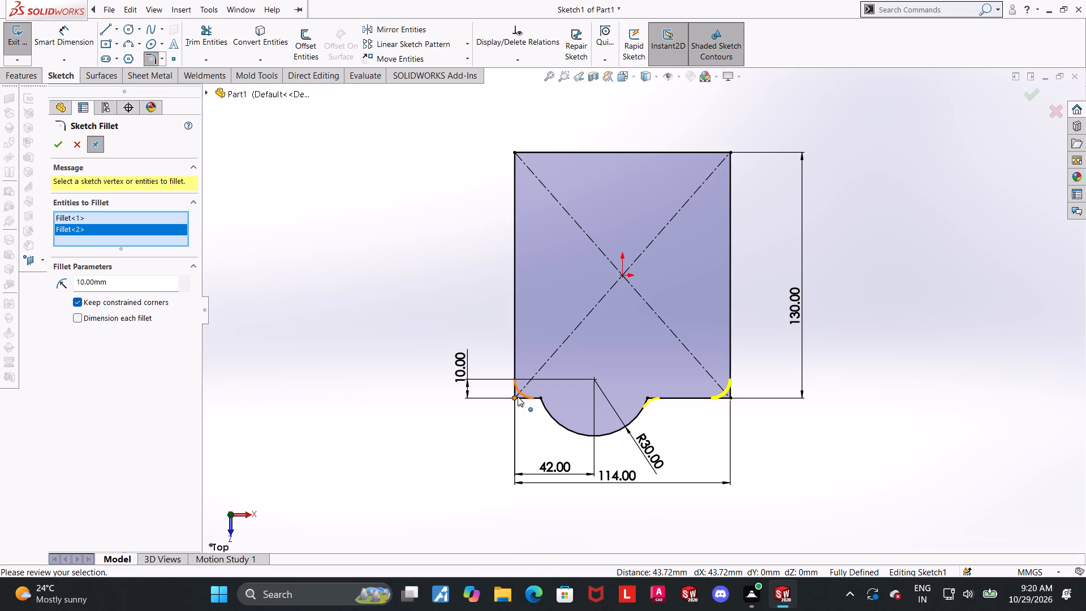
click(518, 397)
click(514, 151)
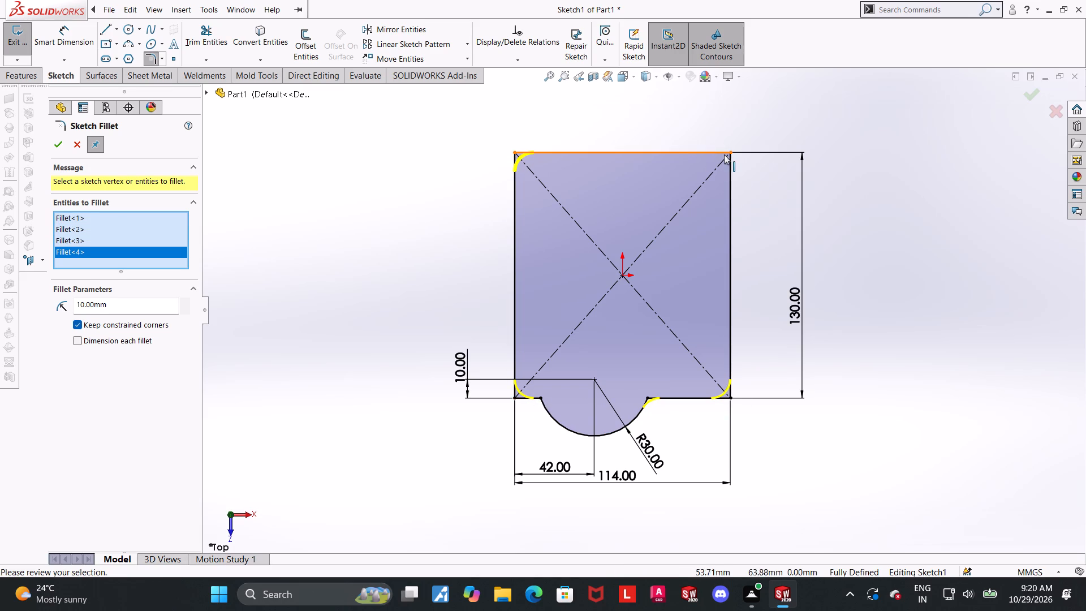
click(729, 152)
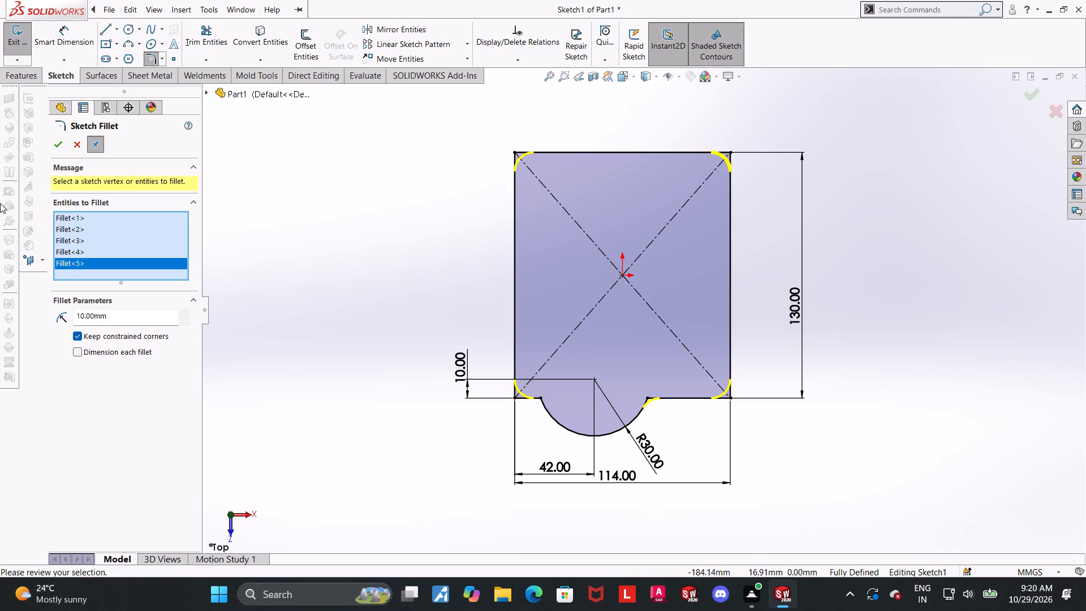
click(65, 142)
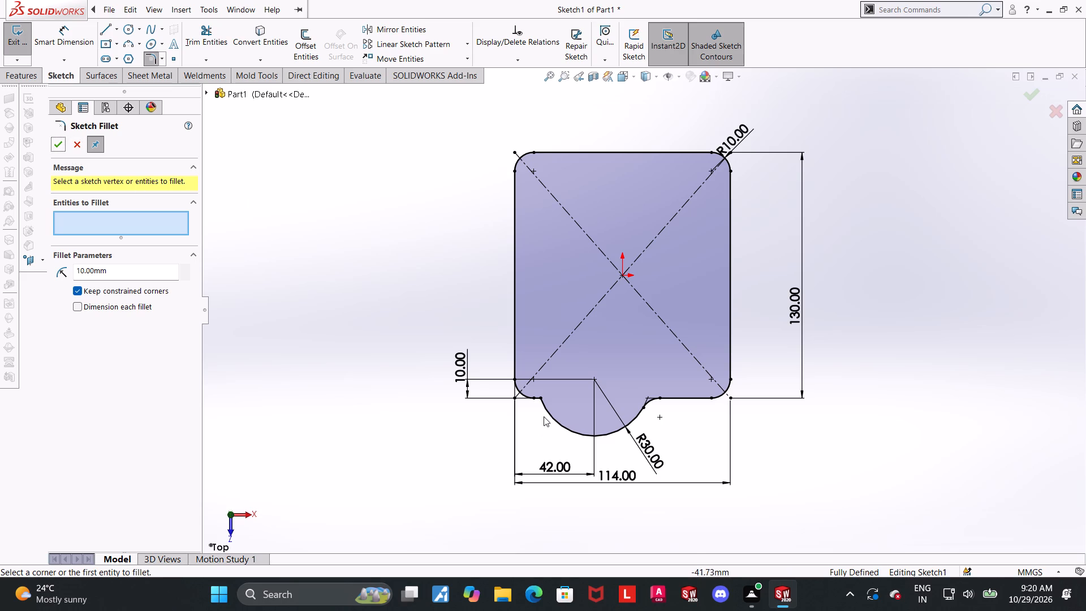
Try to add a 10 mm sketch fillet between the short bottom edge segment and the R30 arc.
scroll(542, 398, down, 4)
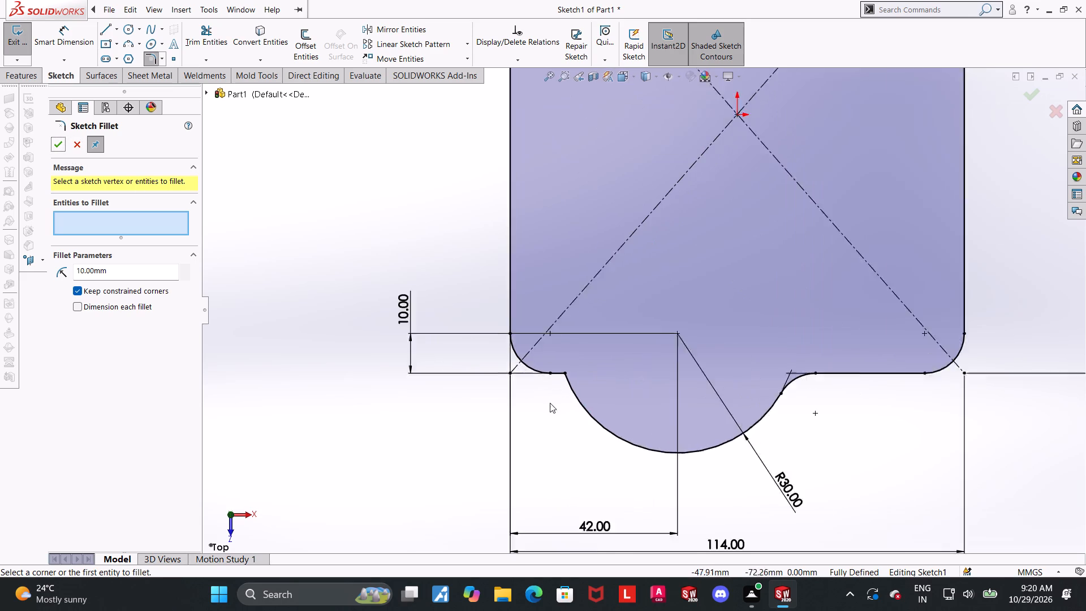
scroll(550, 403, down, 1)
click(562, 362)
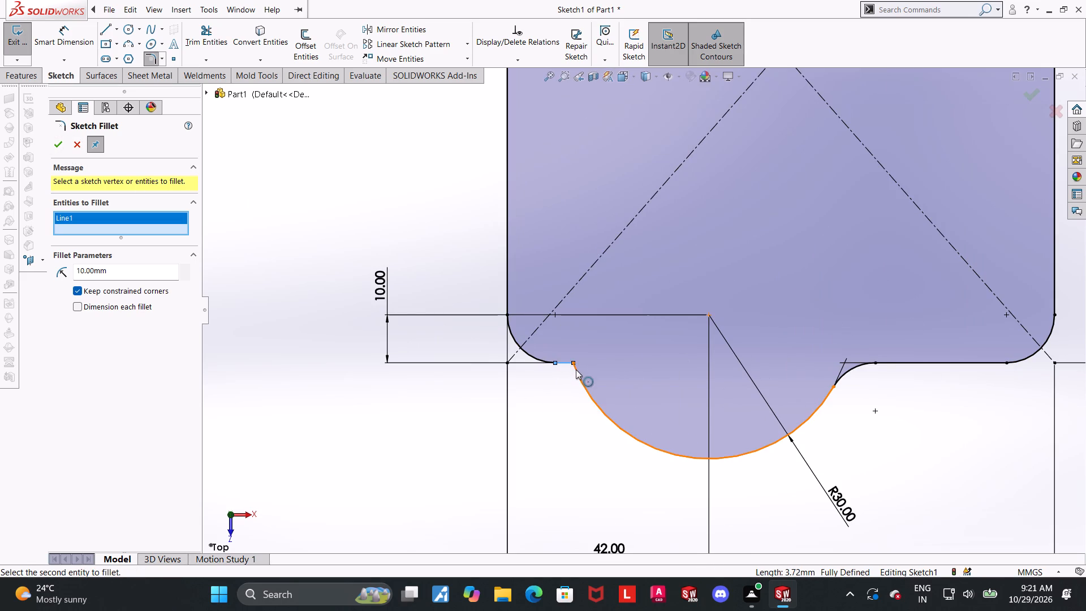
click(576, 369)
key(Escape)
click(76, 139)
Examine the profile sketch's rounded corners and arc junctions from several angles.
scroll(796, 293, up, 6)
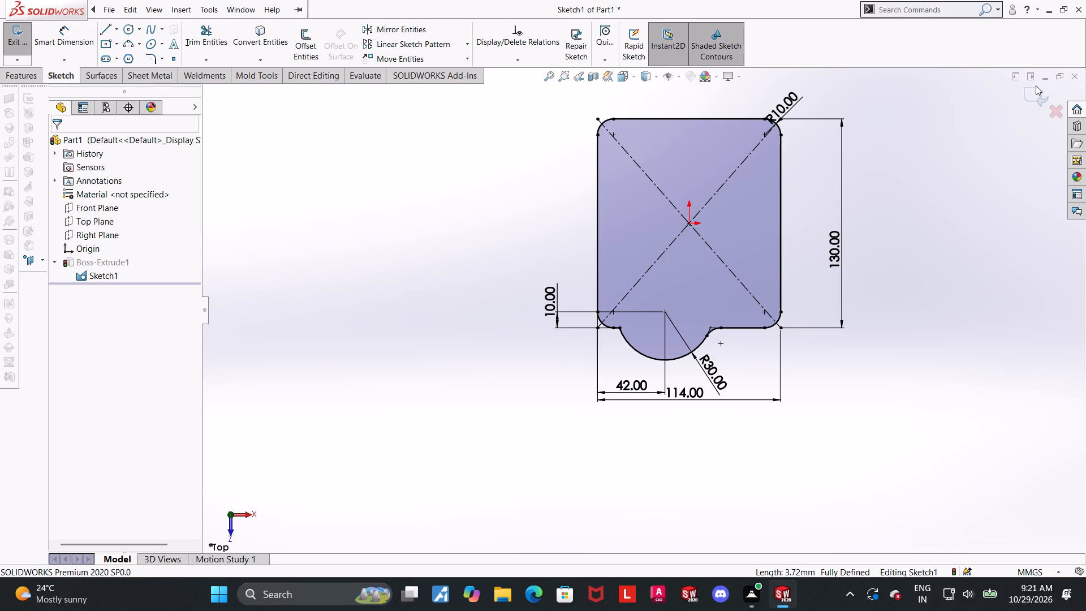
scroll(901, 258, up, 2)
scroll(785, 314, up, 2)
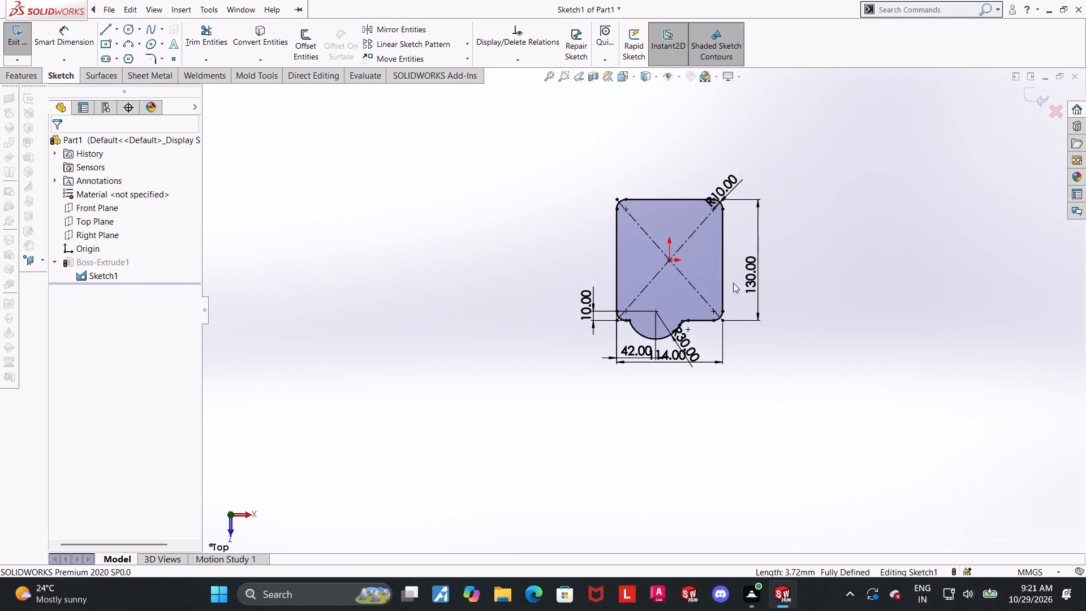
scroll(696, 274, down, 3)
middle_drag(772, 346, 772, 267)
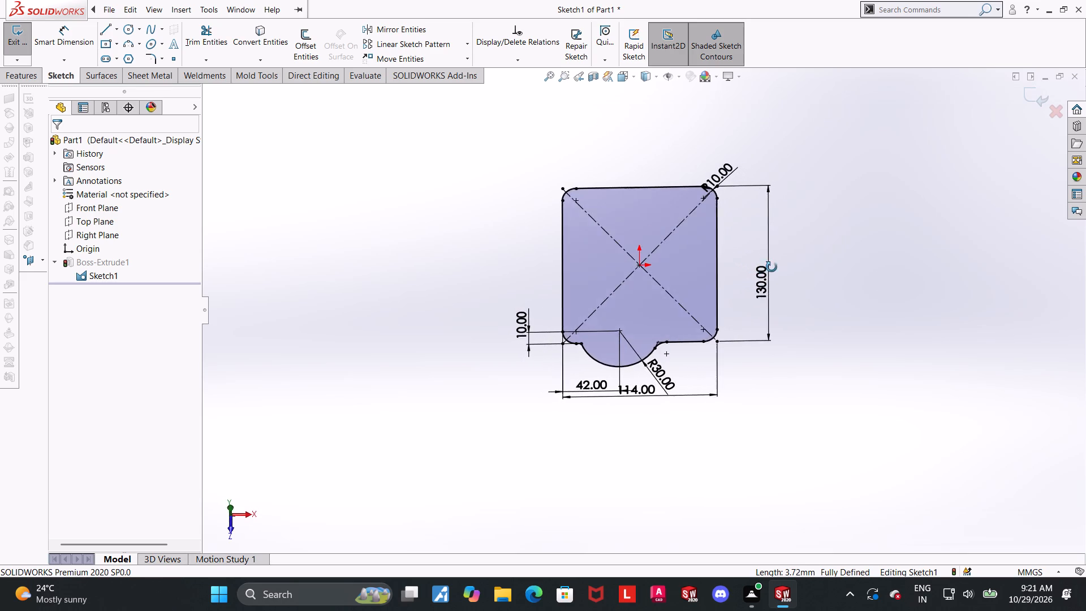
middle_drag(772, 267, 764, 255)
scroll(686, 246, down, 4)
middle_drag(748, 306, 751, 268)
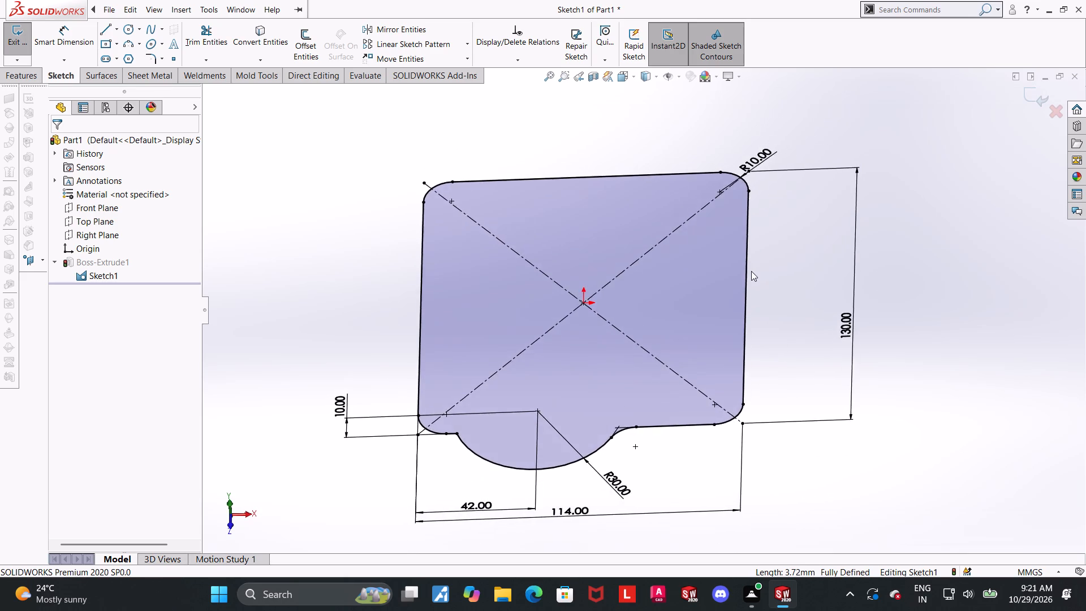
scroll(751, 271, up, 4)
scroll(624, 318, down, 2)
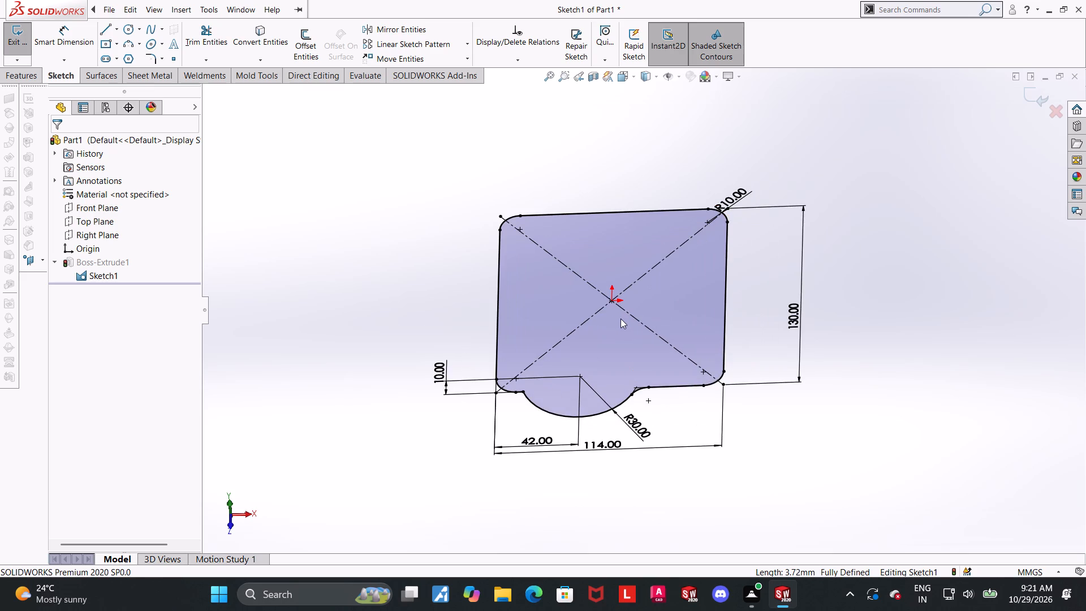
middle_drag(613, 317, 622, 308)
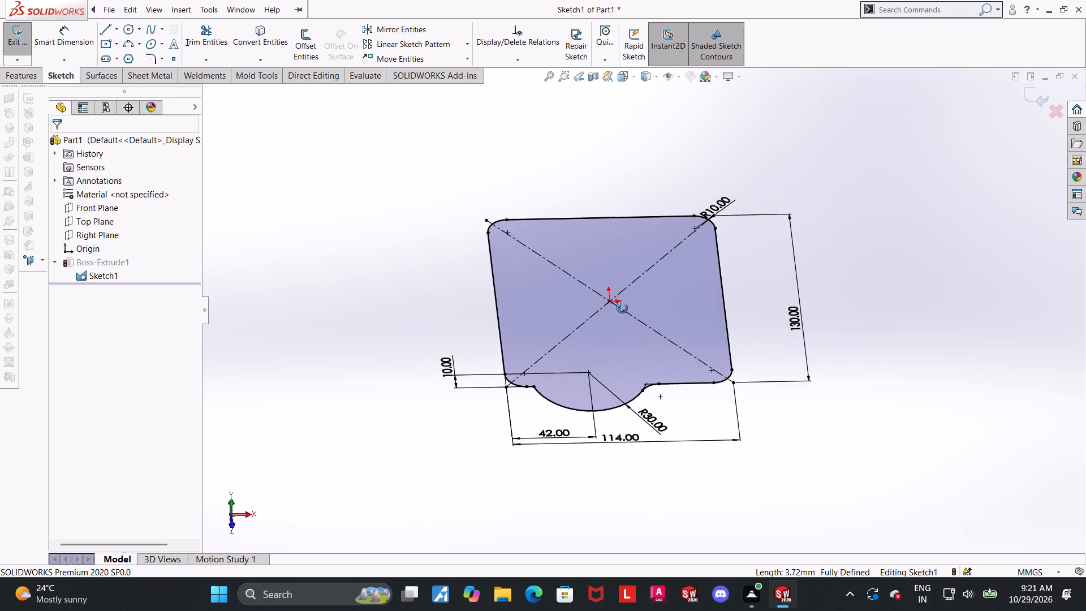
middle_drag(622, 308, 644, 336)
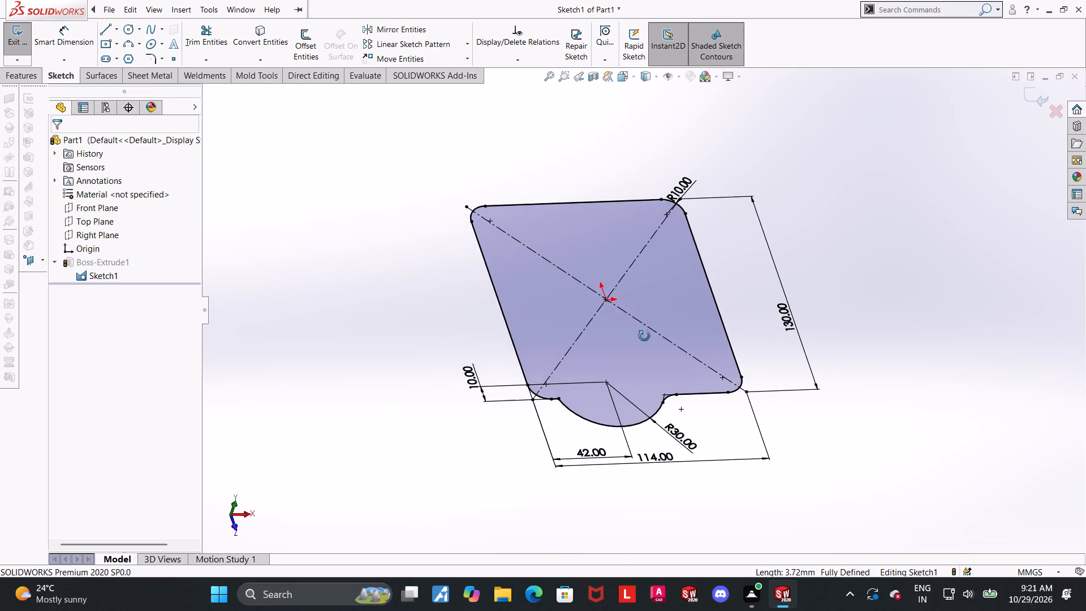
middle_drag(644, 336, 624, 304)
scroll(738, 334, up, 2)
middle_drag(703, 331, 684, 322)
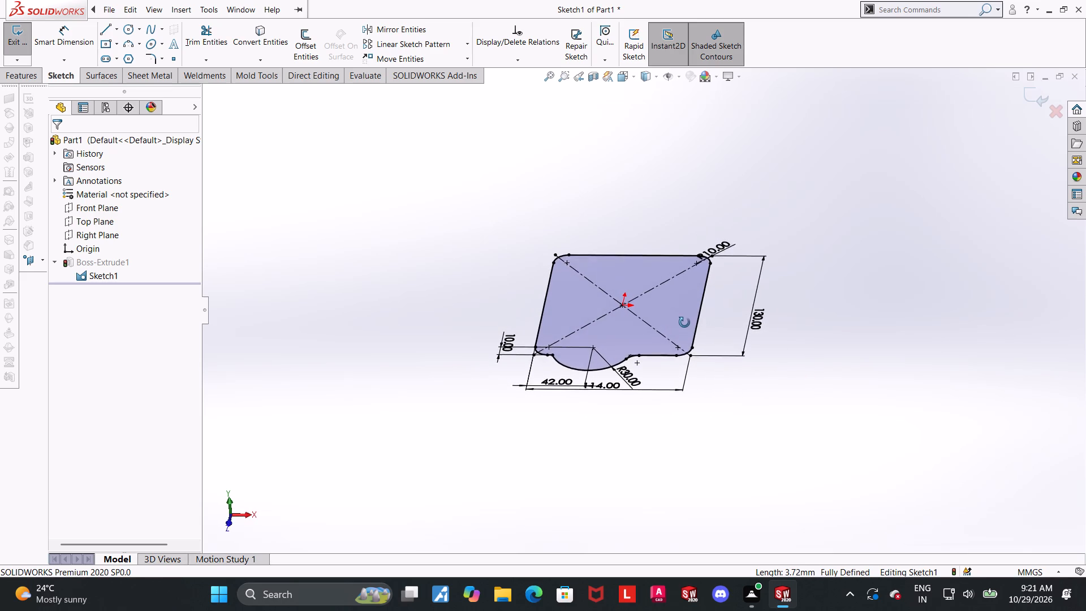
middle_drag(684, 322, 682, 354)
scroll(714, 211, down, 3)
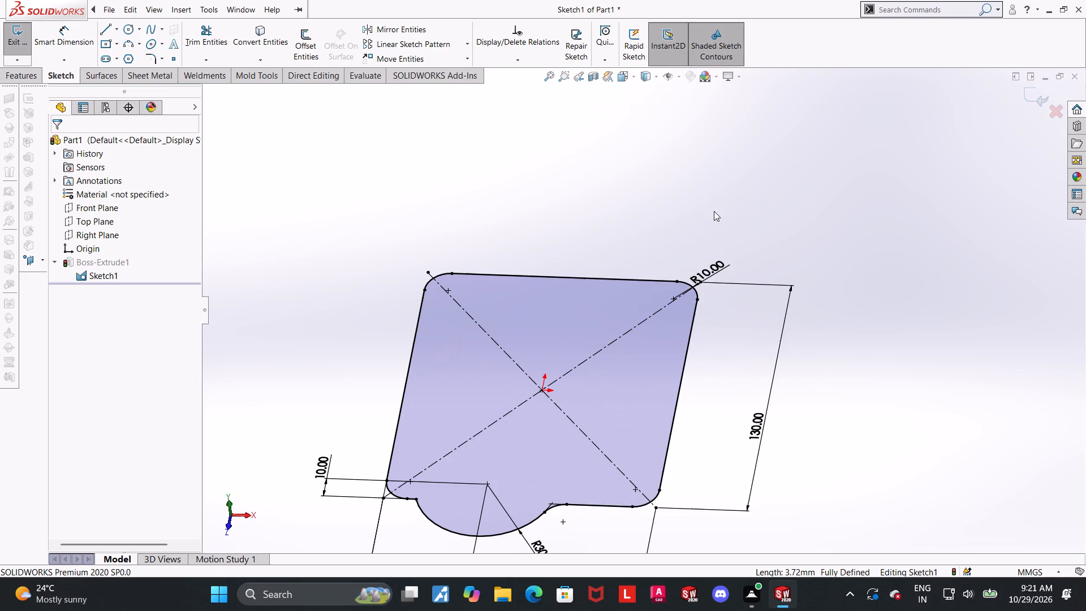
scroll(618, 280, up, 3)
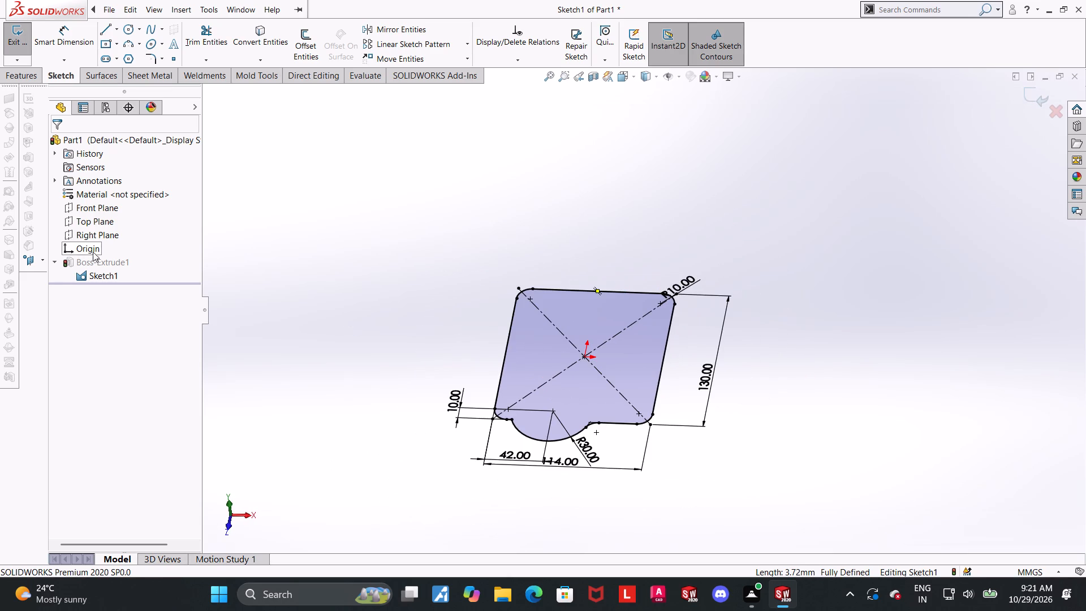
Exit the edited profile sketch to rebuild the plate with its rounded corners.
click(1029, 100)
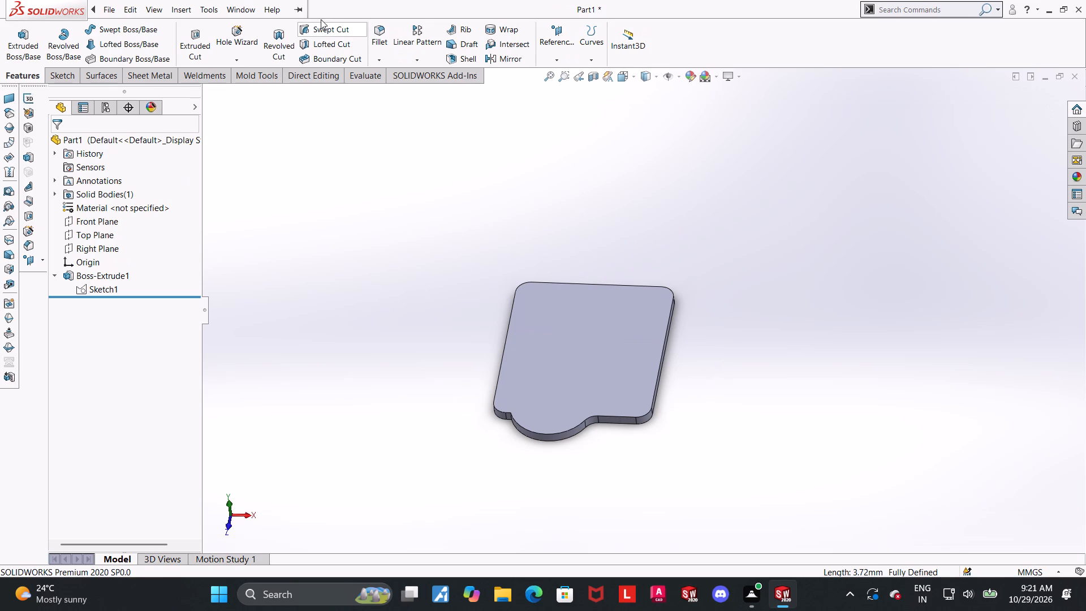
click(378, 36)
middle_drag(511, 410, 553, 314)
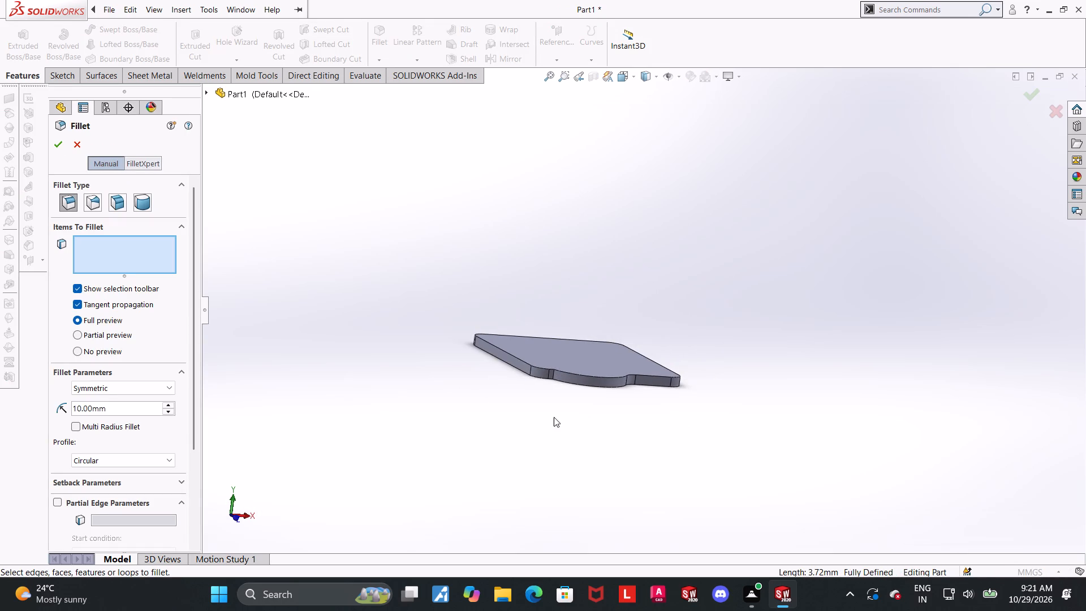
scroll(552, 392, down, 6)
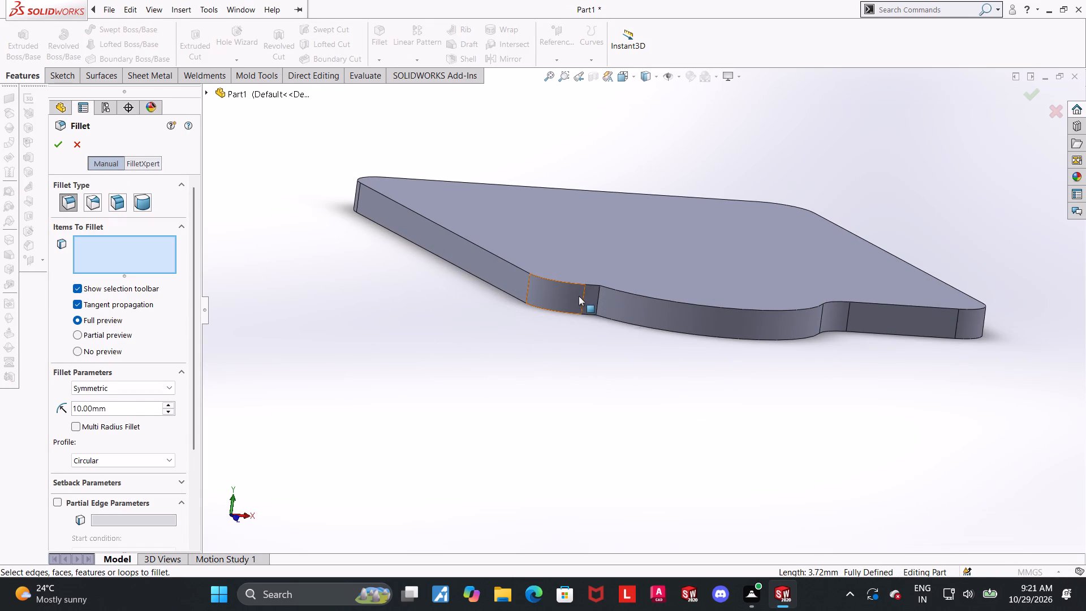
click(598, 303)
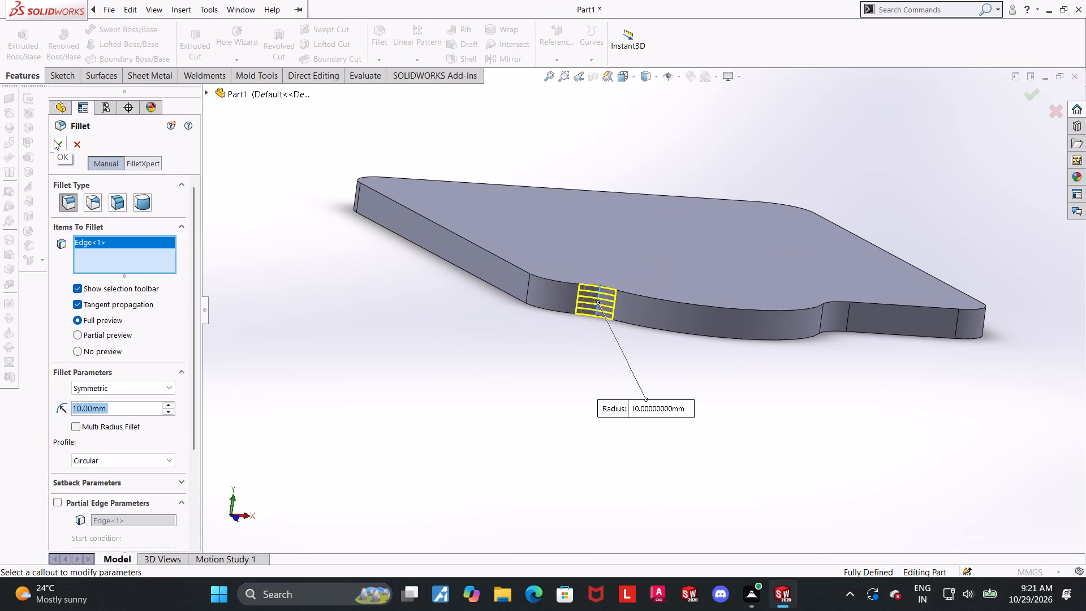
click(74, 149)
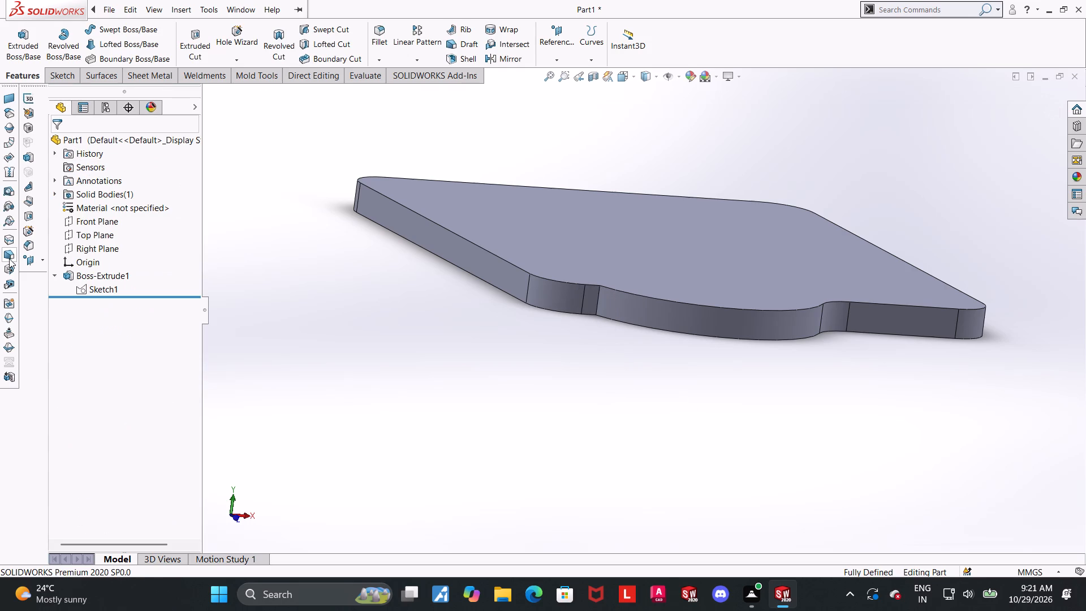
Reopen the plate's profile sketch and trim away the 10 mm fillet between the R30 arc and the longer bottom edge segment.
click(78, 284)
click(87, 253)
middle_drag(1005, 357, 976, 374)
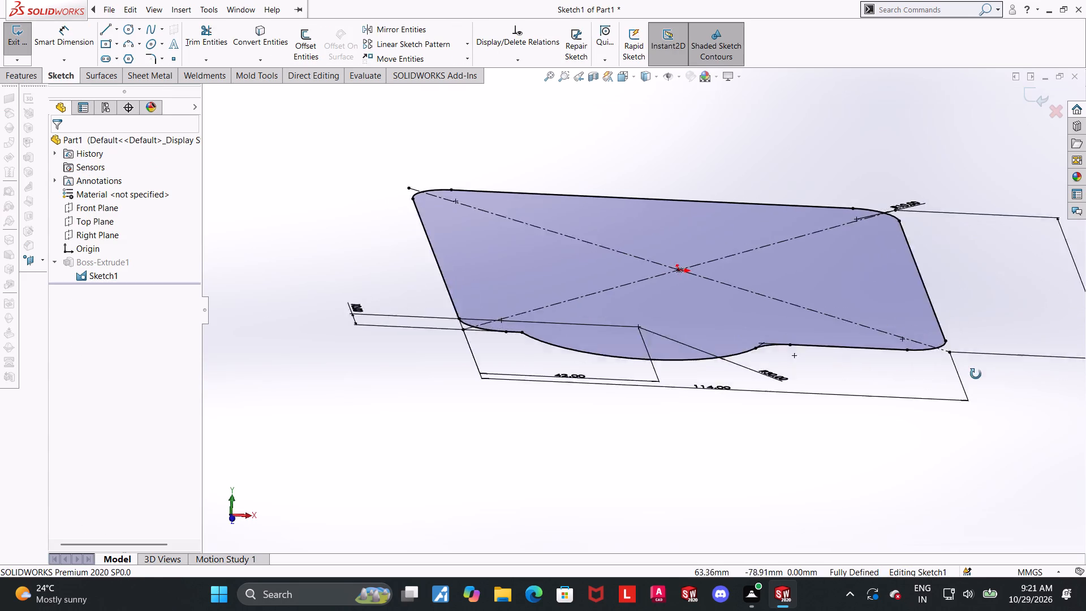
middle_drag(976, 374, 968, 381)
key(ctrl+z)
key(ctrl+z)
middle_drag(783, 348, 792, 419)
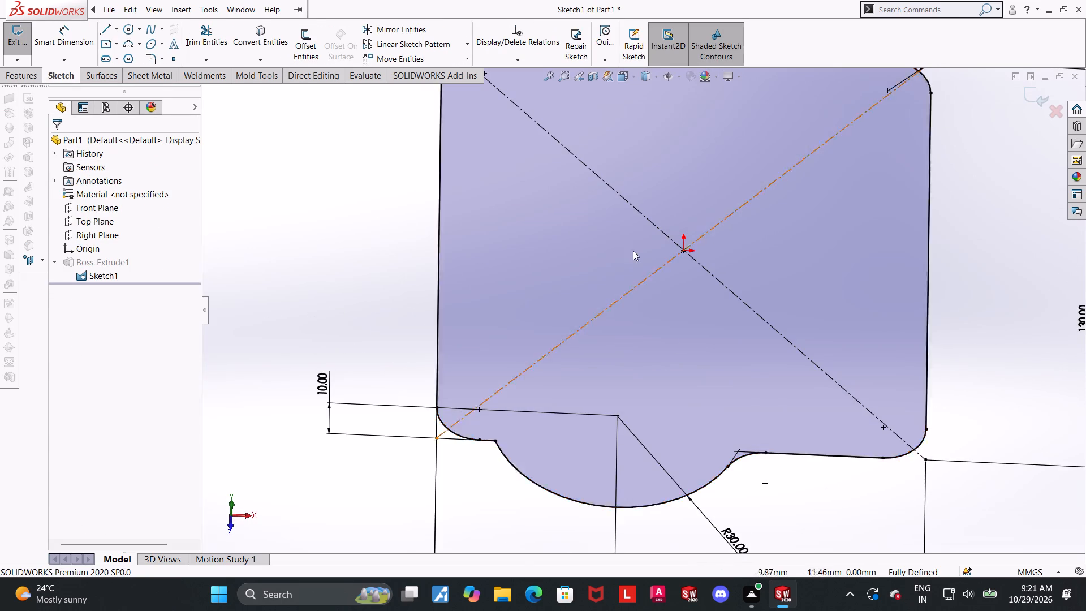
click(626, 78)
click(525, 354)
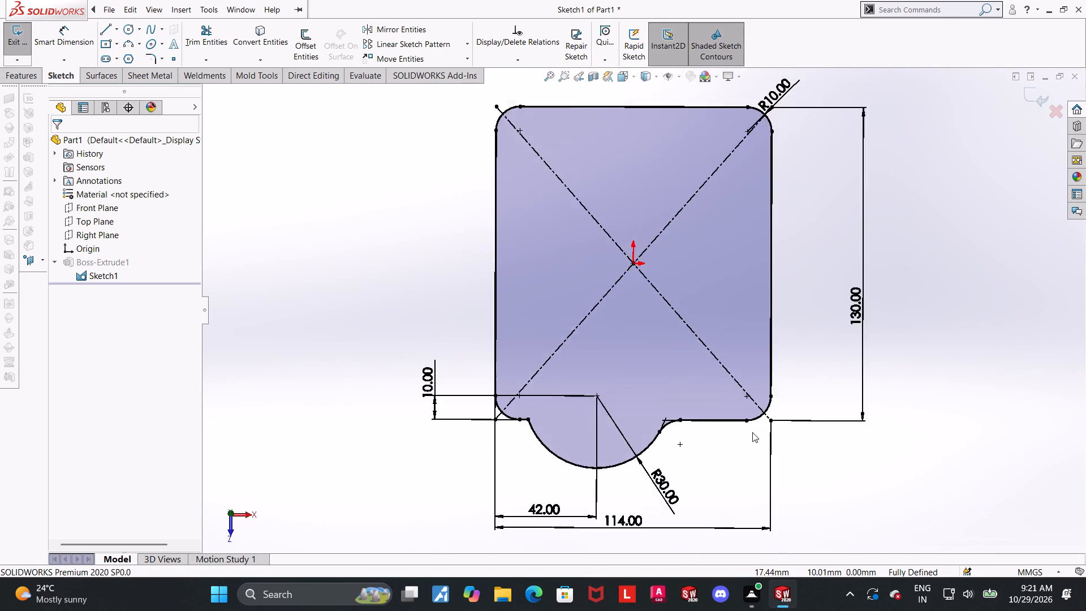
scroll(727, 426, down, 6)
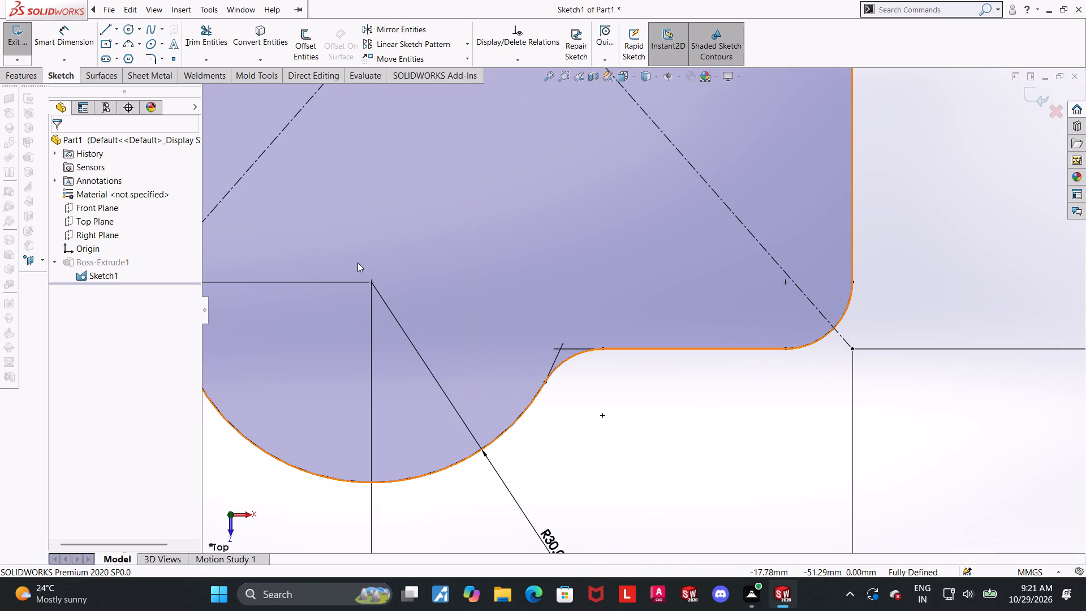
key(ctrl+z)
key(ctrl+z)
key(ctrl+z)
key(Escape)
click(191, 36)
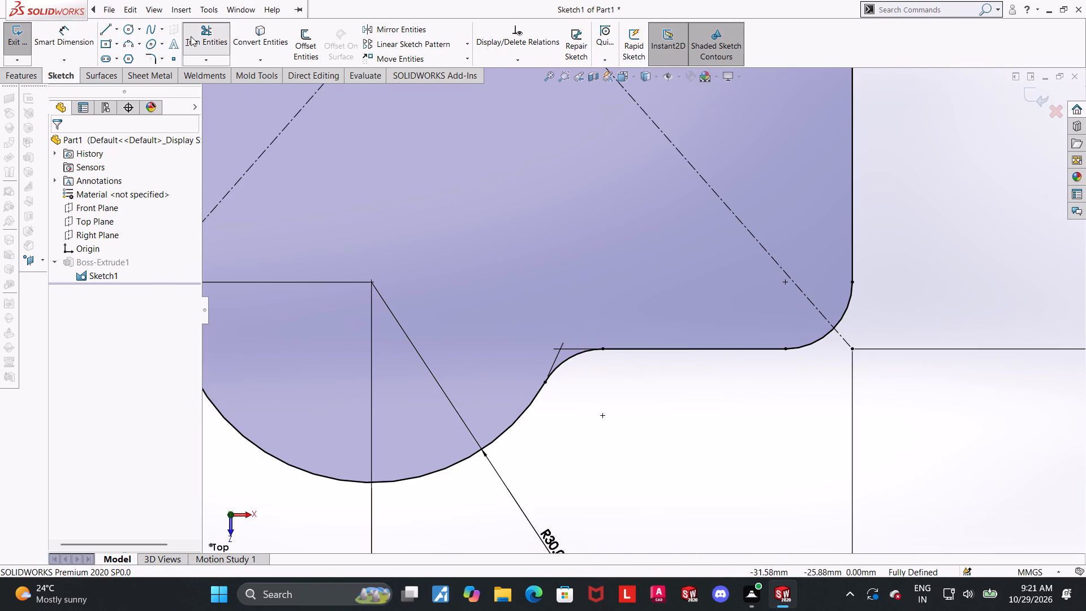
drag(575, 364, 554, 314)
key(Escape)
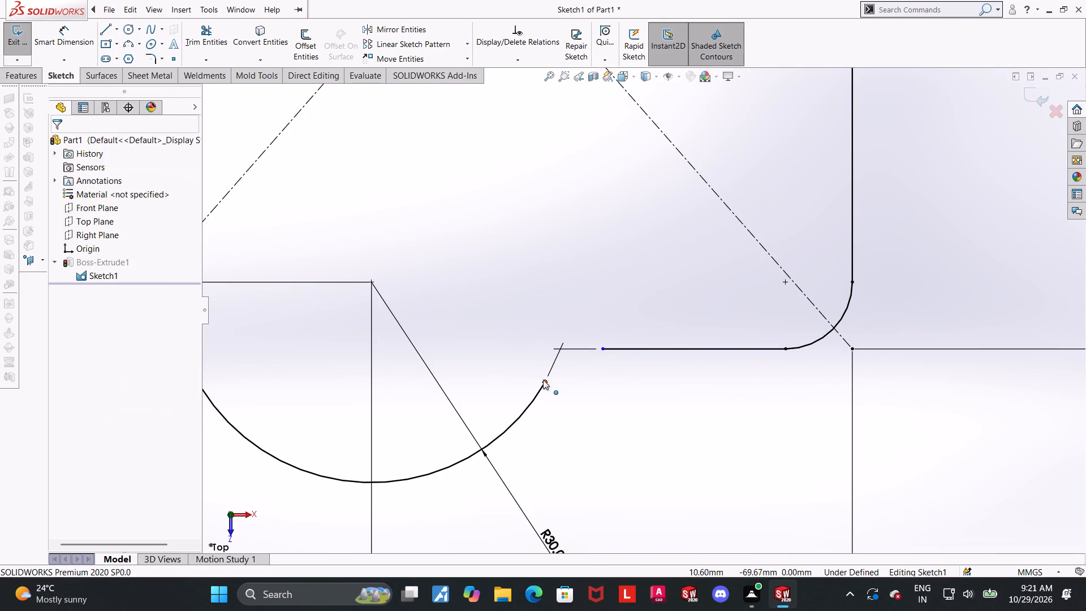
Merge the open endpoints of the R30 arc and the longer bottom edge segment into a sharp corner.
click(545, 380)
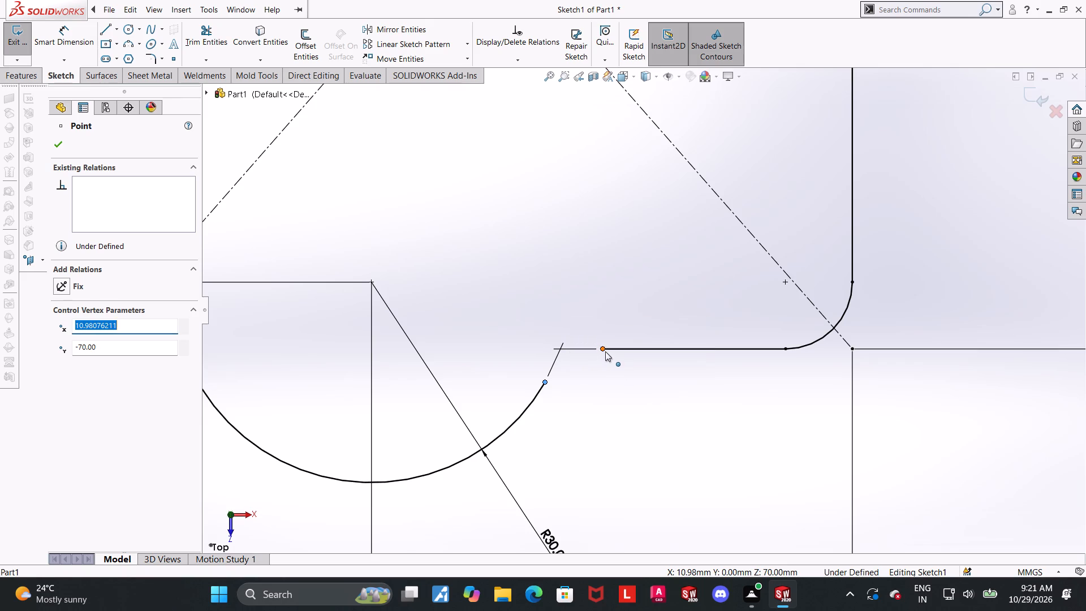
ctrl+click(602, 350)
click(65, 394)
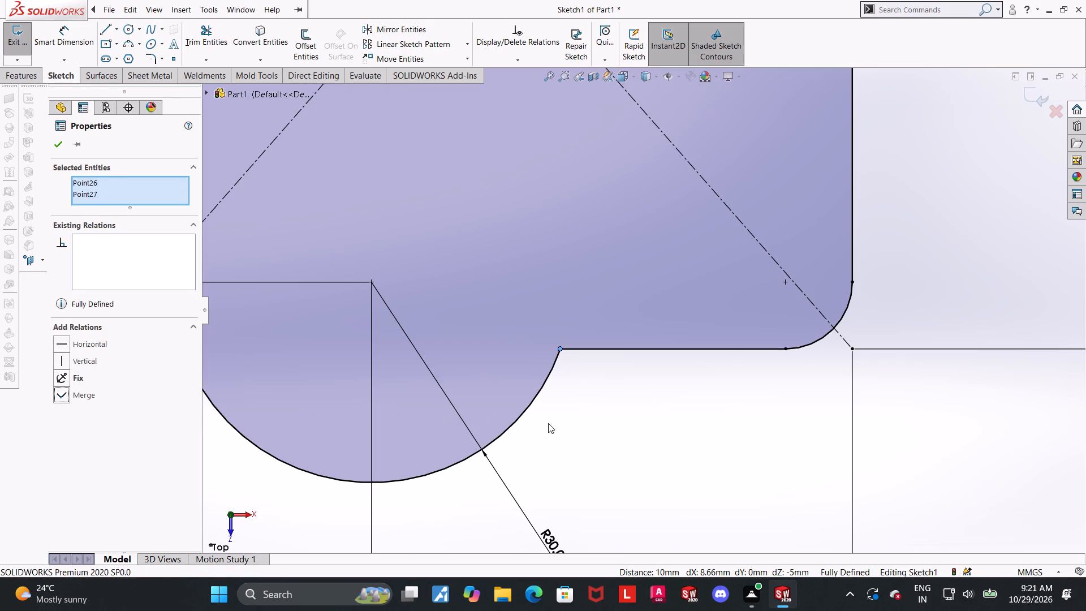
click(626, 431)
Examine the closed profile sketch, checking its outline, corners and dimensions.
scroll(626, 431, up, 5)
scroll(568, 277, up, 4)
scroll(672, 199, down, 1)
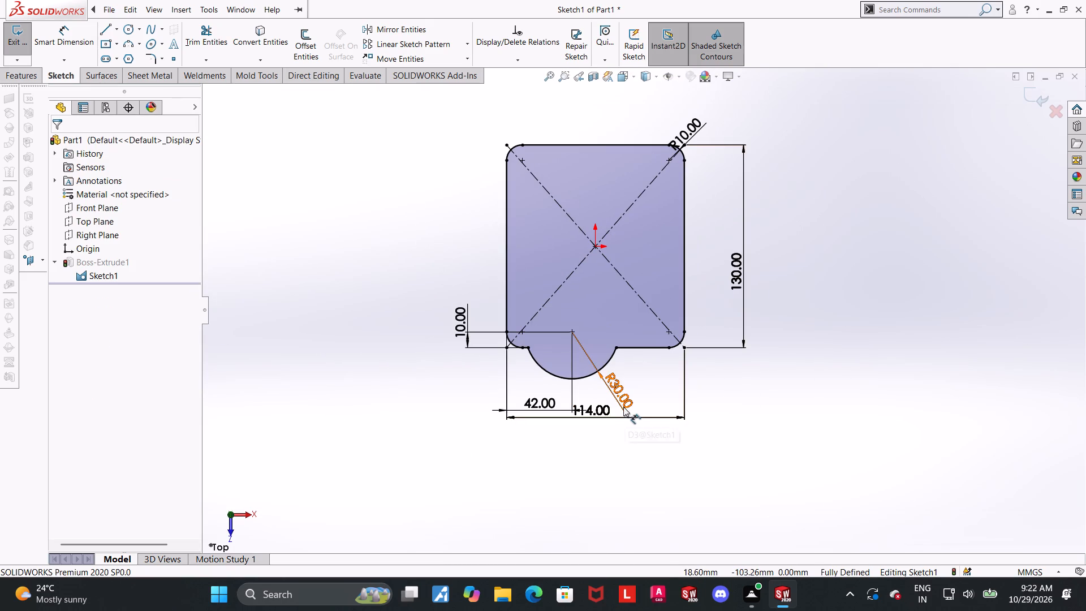
scroll(639, 394, up, 3)
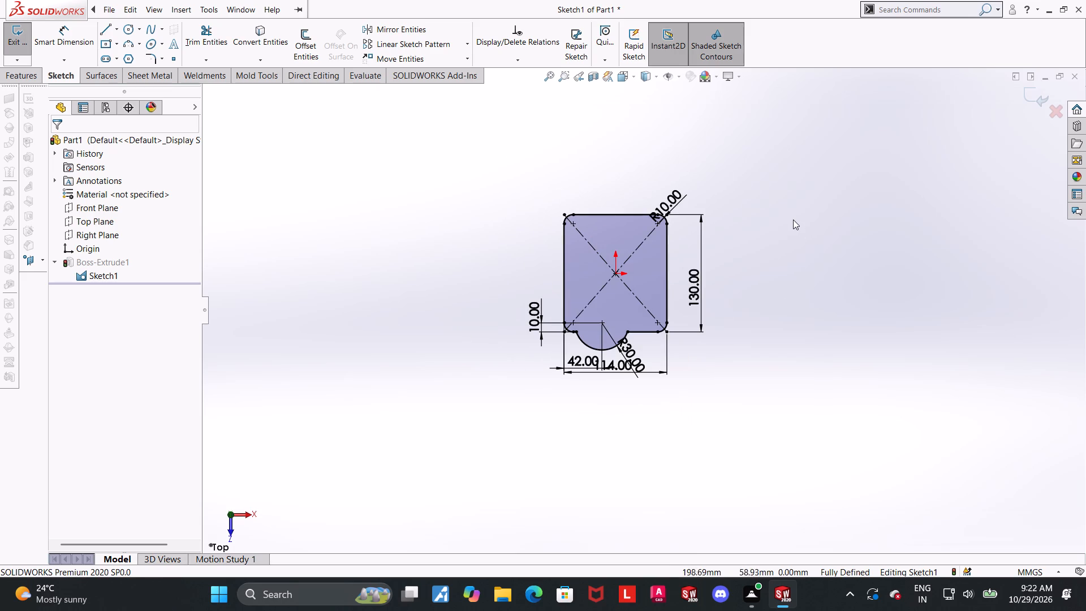
scroll(792, 220, down, 2)
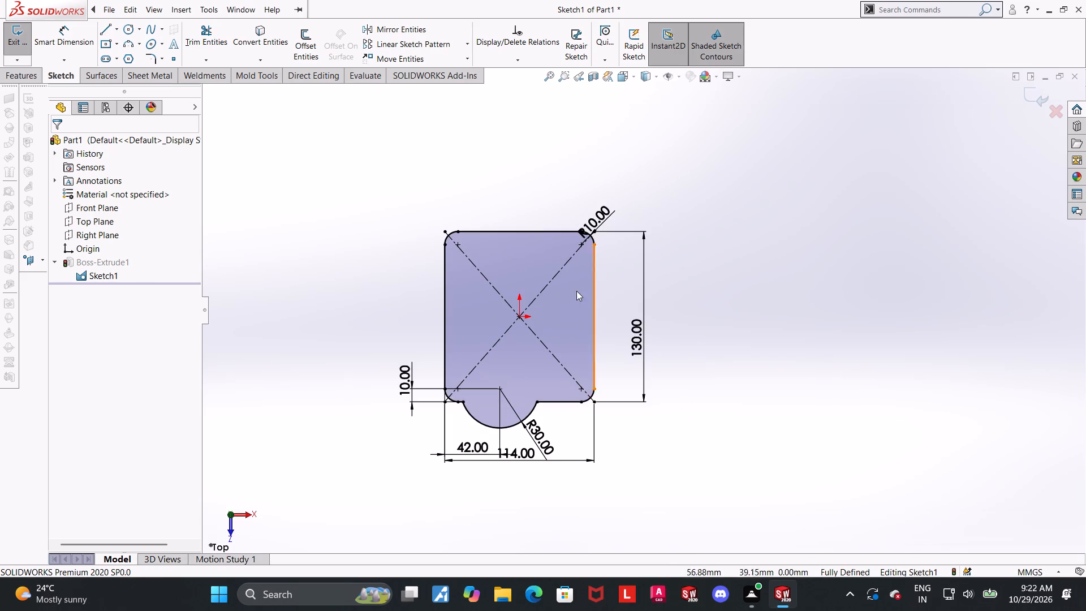
scroll(551, 311, down, 2)
scroll(514, 424, down, 3)
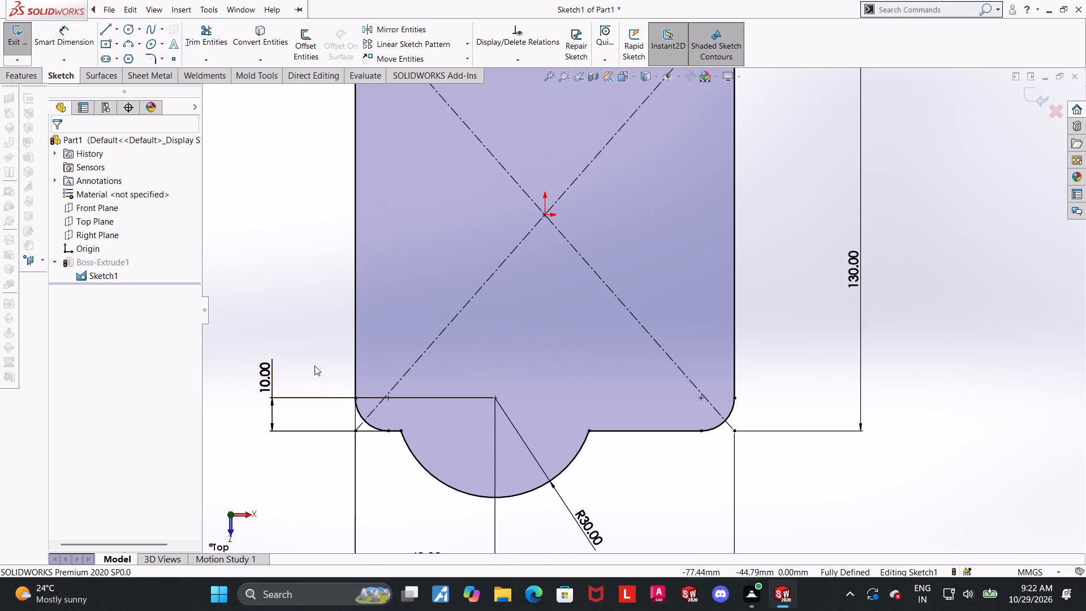
scroll(795, 402, up, 2)
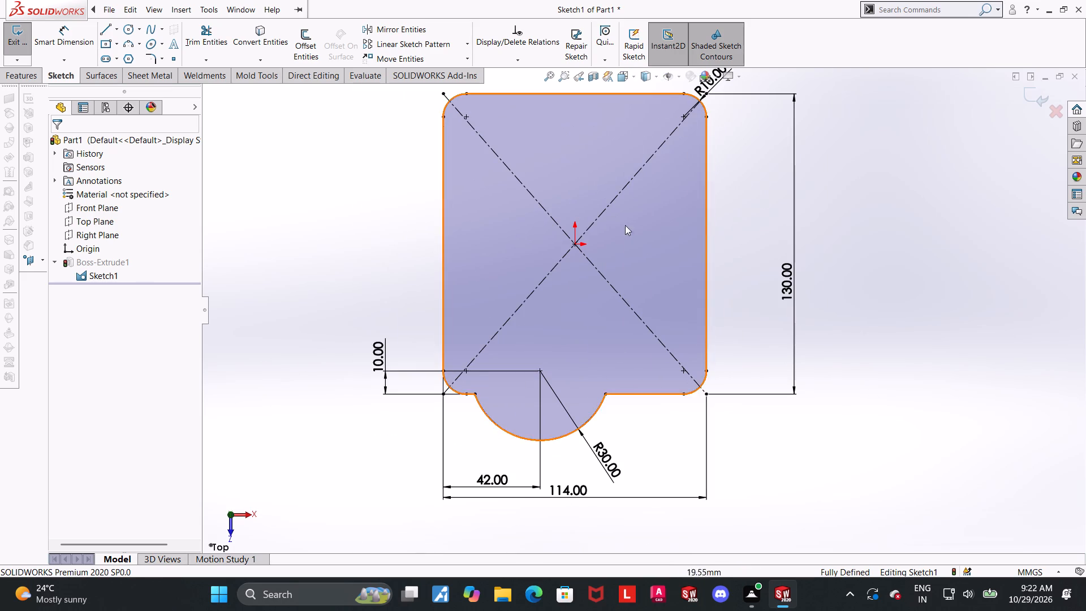
scroll(762, 247, up, 2)
scroll(647, 222, down, 1)
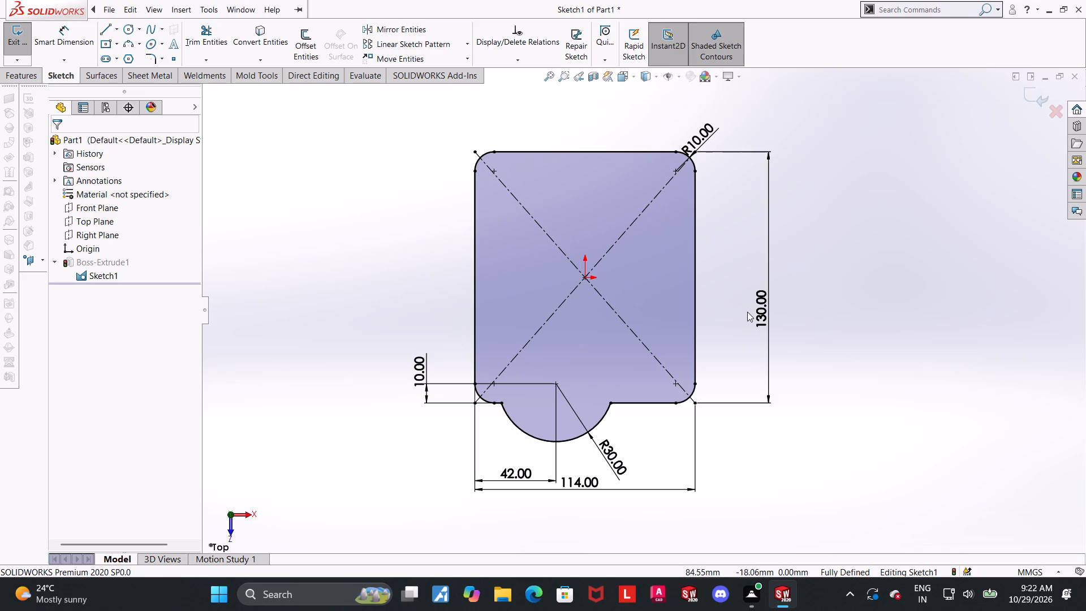
Exit the edited profile sketch to rebuild the plate.
middle_drag(738, 287, 724, 160)
click(1028, 95)
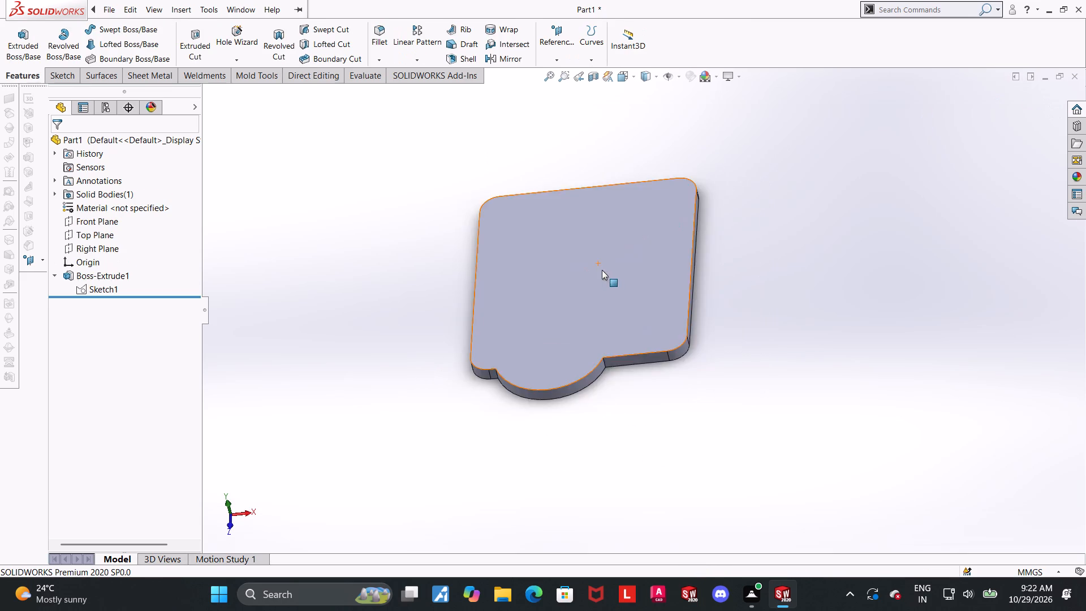
Add a 6 mm constant-size Fillet to the two vertical edges where the R30 bulge meets the plate's straight edge.
middle_drag(570, 282, 563, 195)
scroll(565, 217, down, 3)
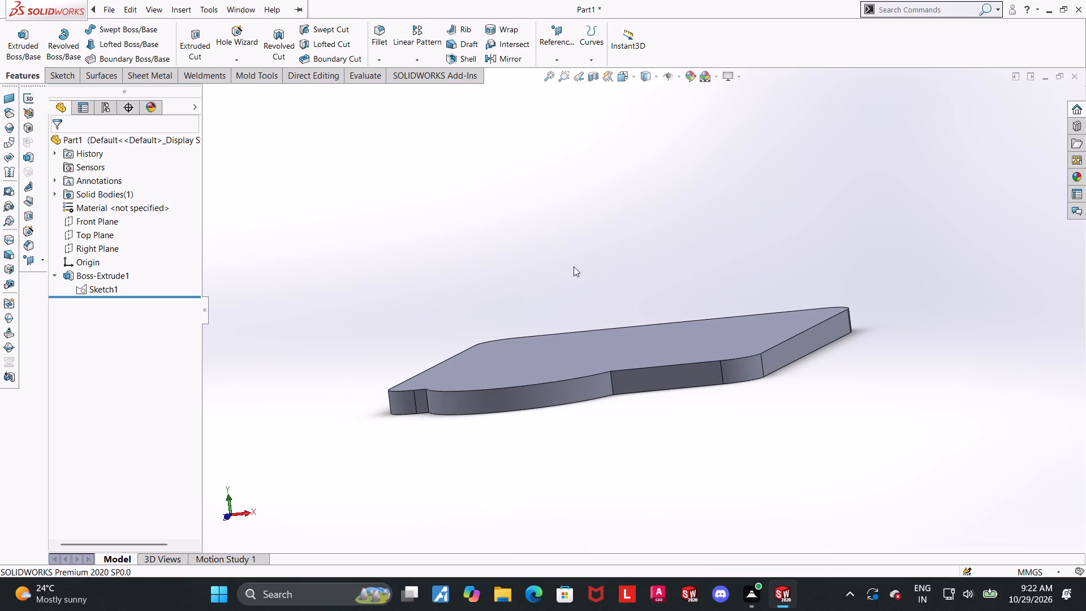
click(386, 31)
middle_drag(365, 228, 387, 226)
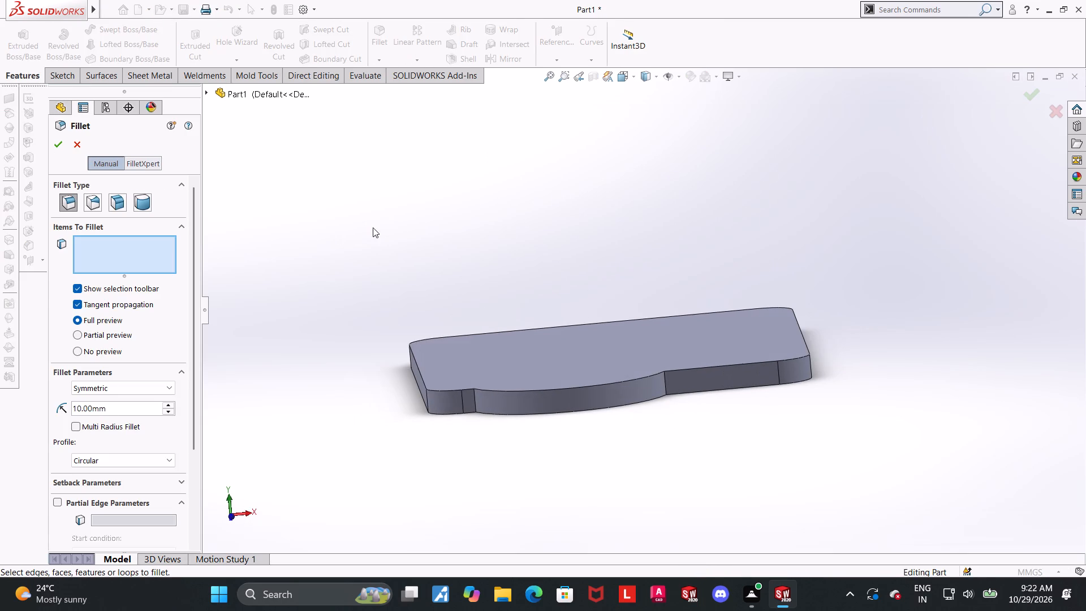
click(134, 411)
drag(140, 410, 0, 407)
key(6)
key(Return)
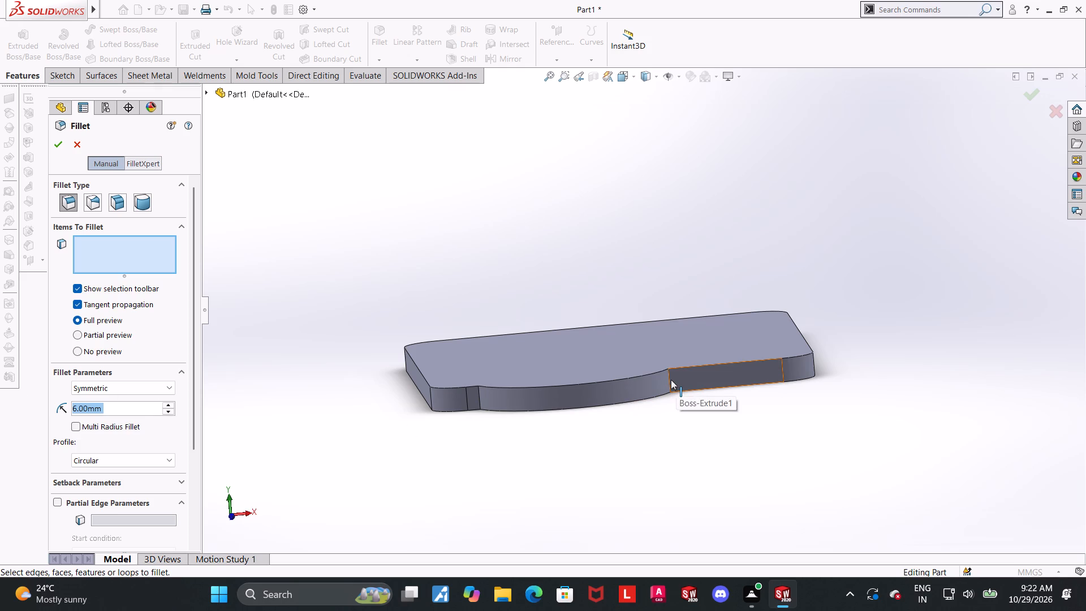
click(671, 380)
middle_drag(347, 454, 378, 462)
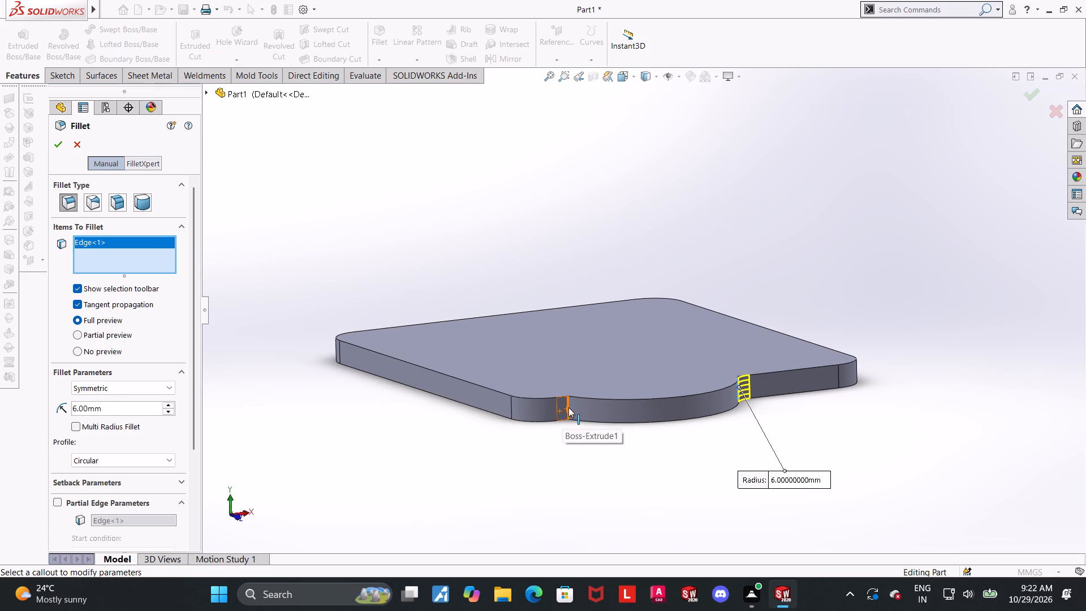
click(568, 407)
scroll(722, 456, up, 3)
middle_drag(721, 455, 691, 459)
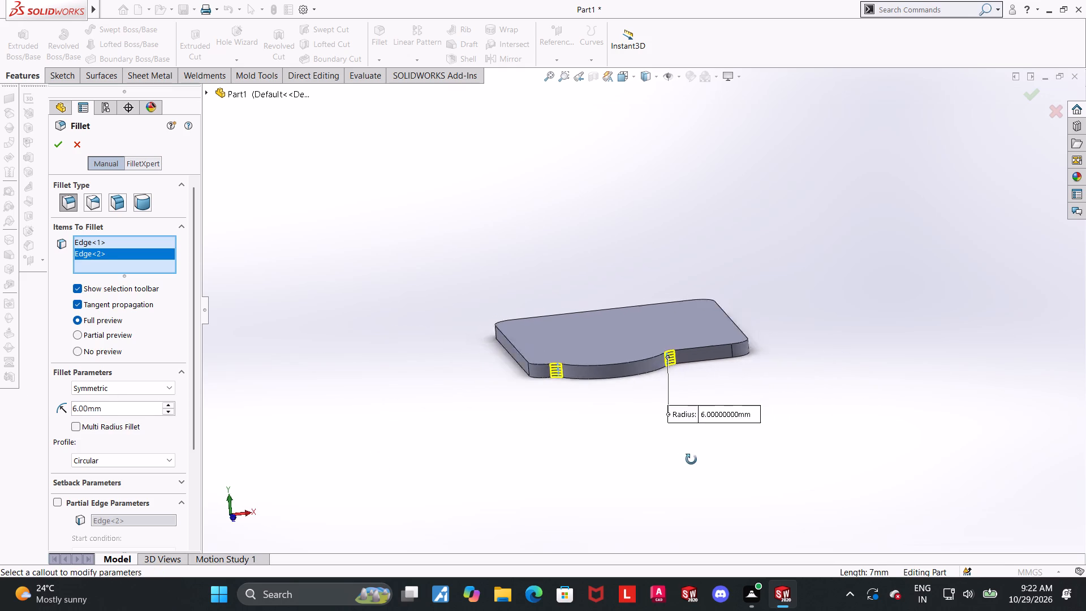
middle_drag(691, 459, 676, 464)
scroll(786, 551, down, 2)
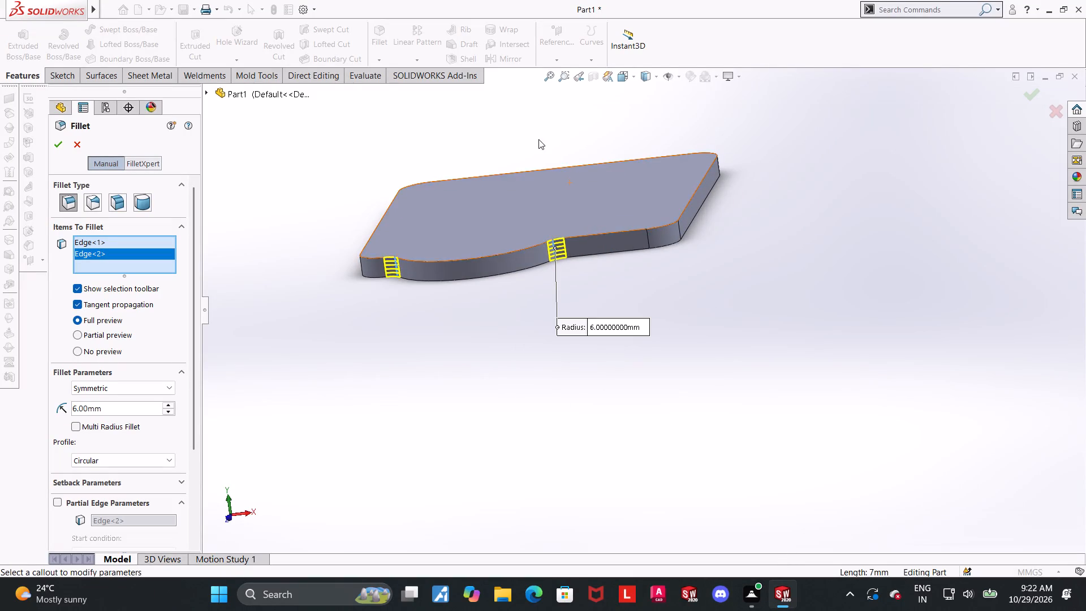
scroll(538, 139, down, 2)
middle_drag(494, 289, 518, 290)
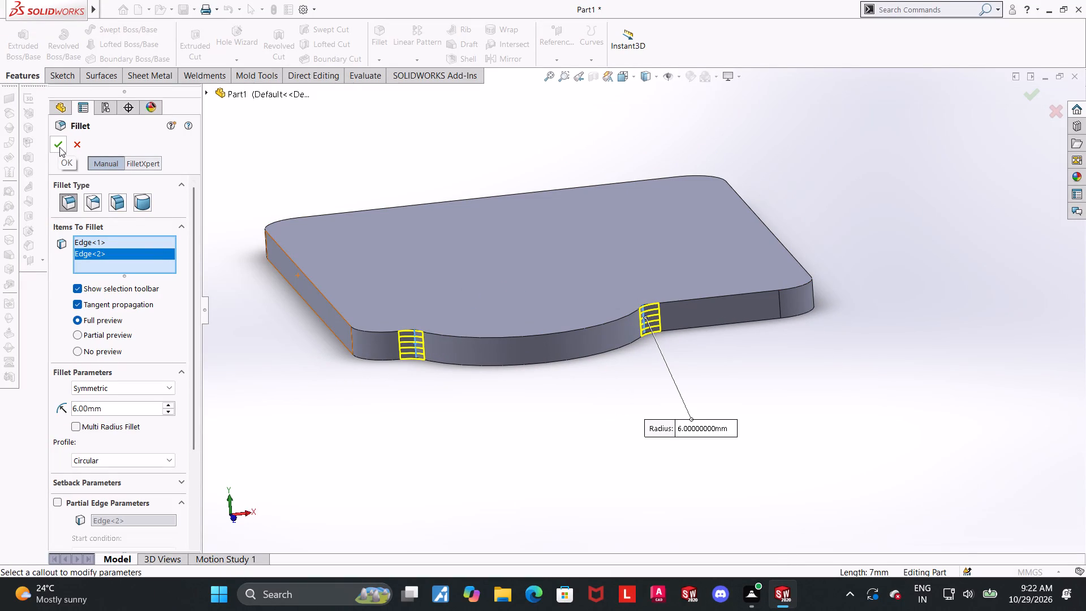
click(59, 147)
Examine the filleted plate from above and below, checking the blends beside the arc bulge.
scroll(782, 405, up, 4)
scroll(568, 233, down, 3)
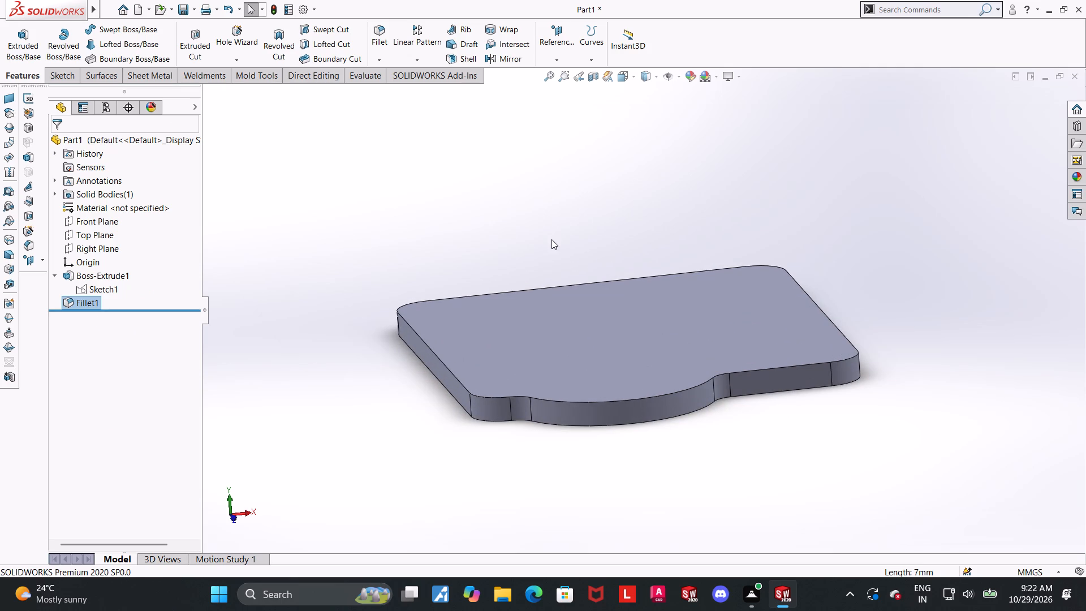
middle_drag(848, 330, 769, 381)
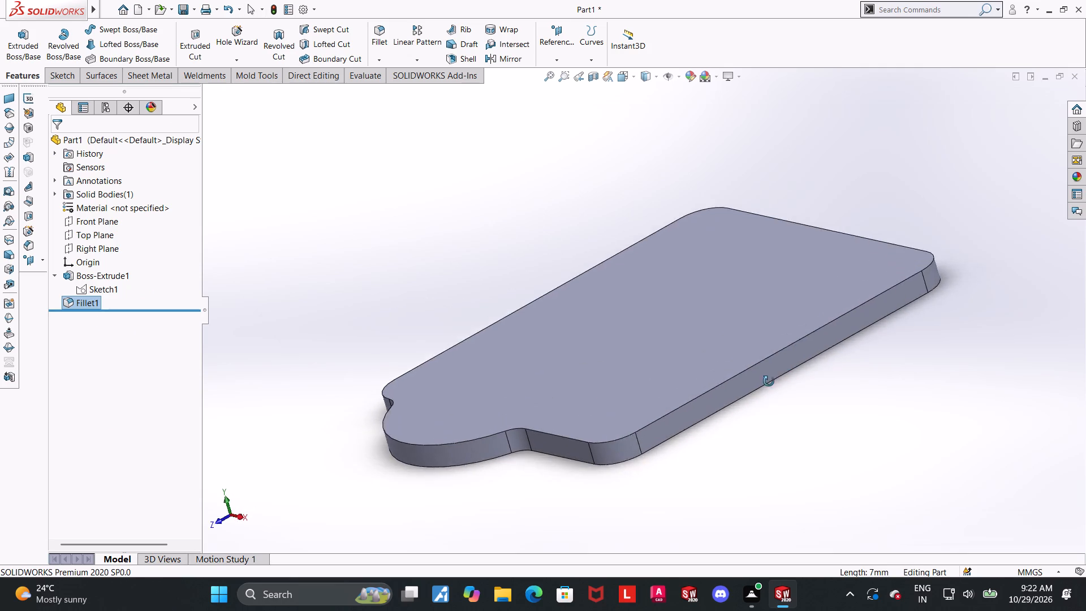
middle_drag(769, 381, 821, 419)
scroll(852, 440, up, 1)
scroll(852, 440, down, 1)
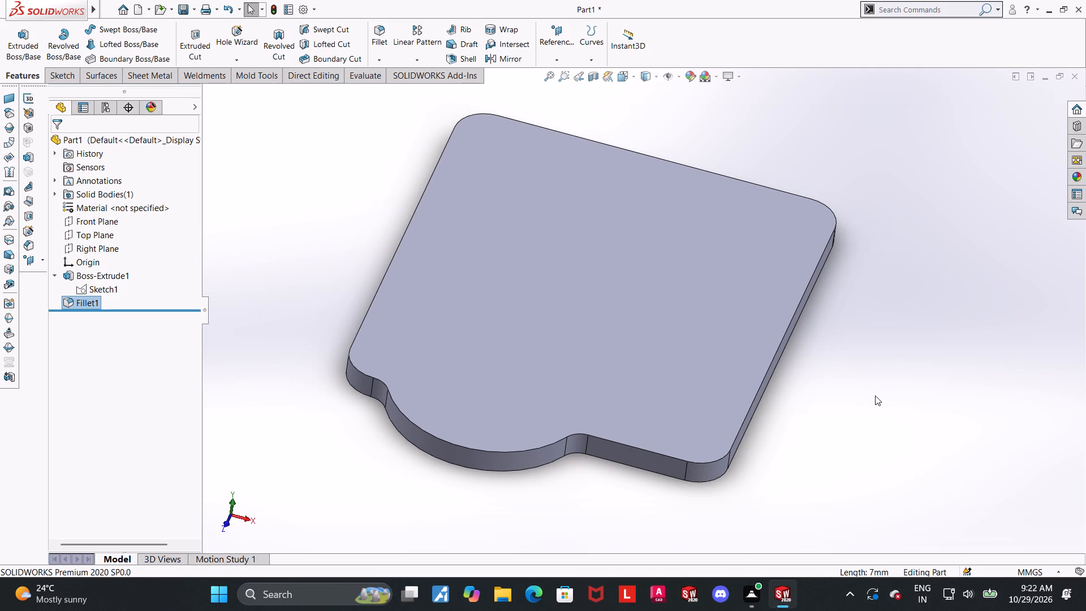
middle_drag(863, 372, 856, 332)
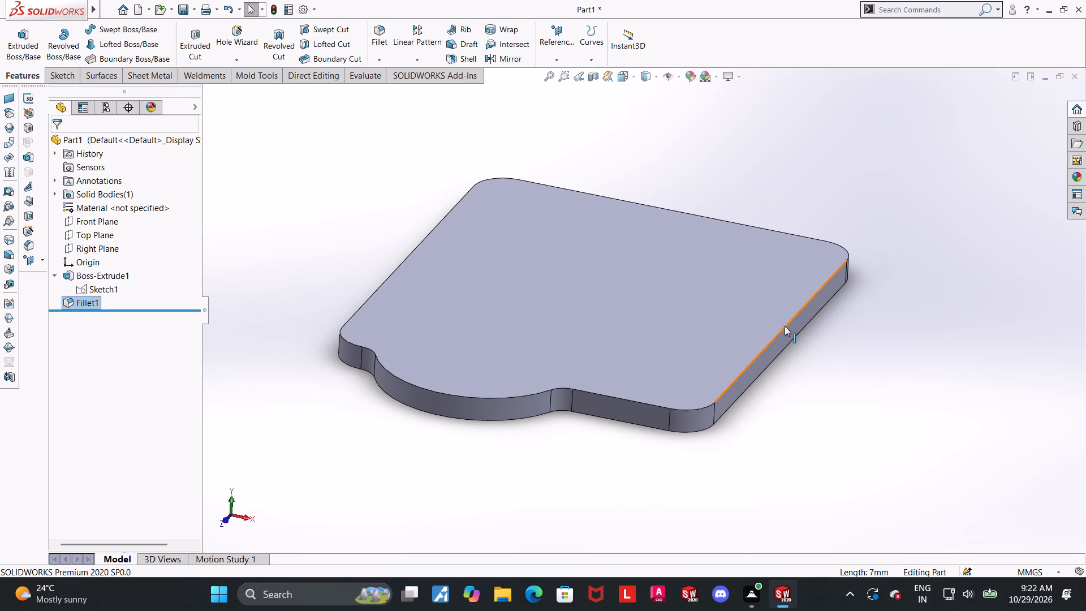
scroll(785, 326, down, 1)
middle_drag(498, 341, 562, 195)
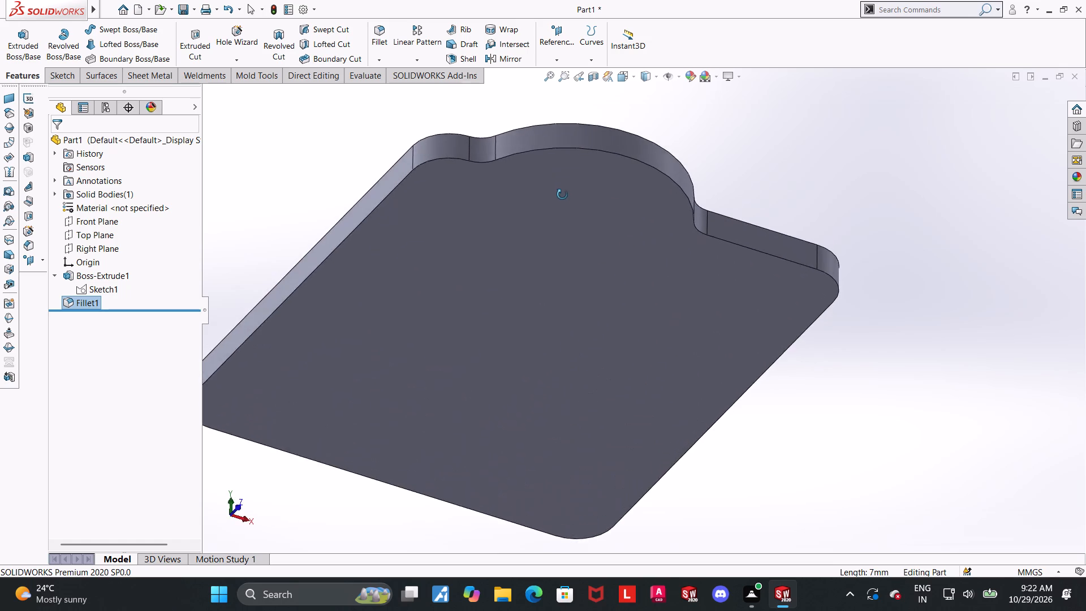
middle_drag(562, 195, 568, 312)
scroll(572, 314, up, 2)
middle_drag(714, 285, 710, 306)
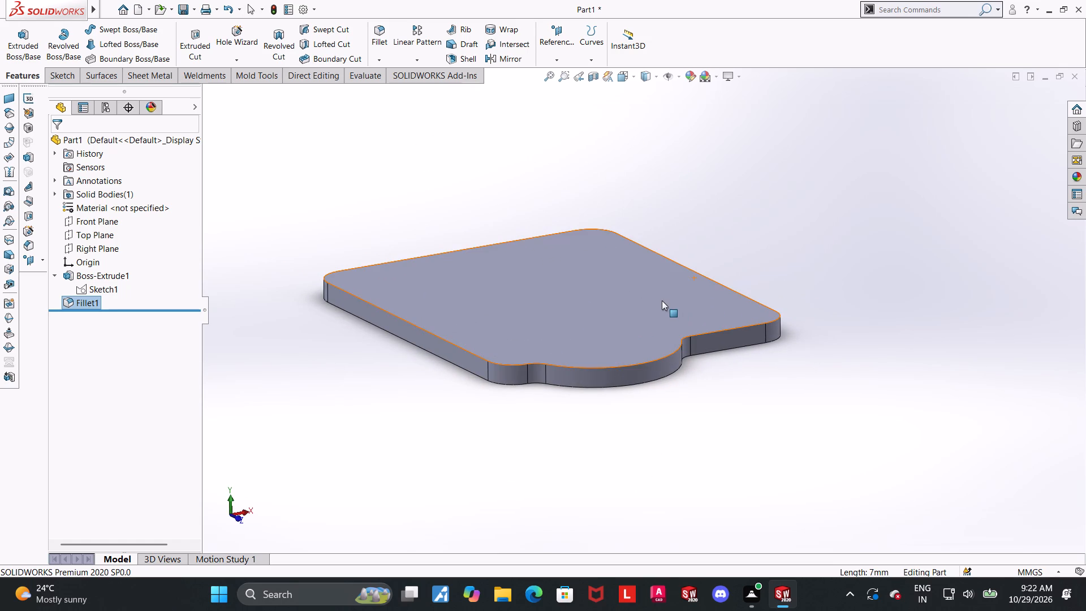
scroll(662, 300, up, 1)
scroll(662, 300, down, 1)
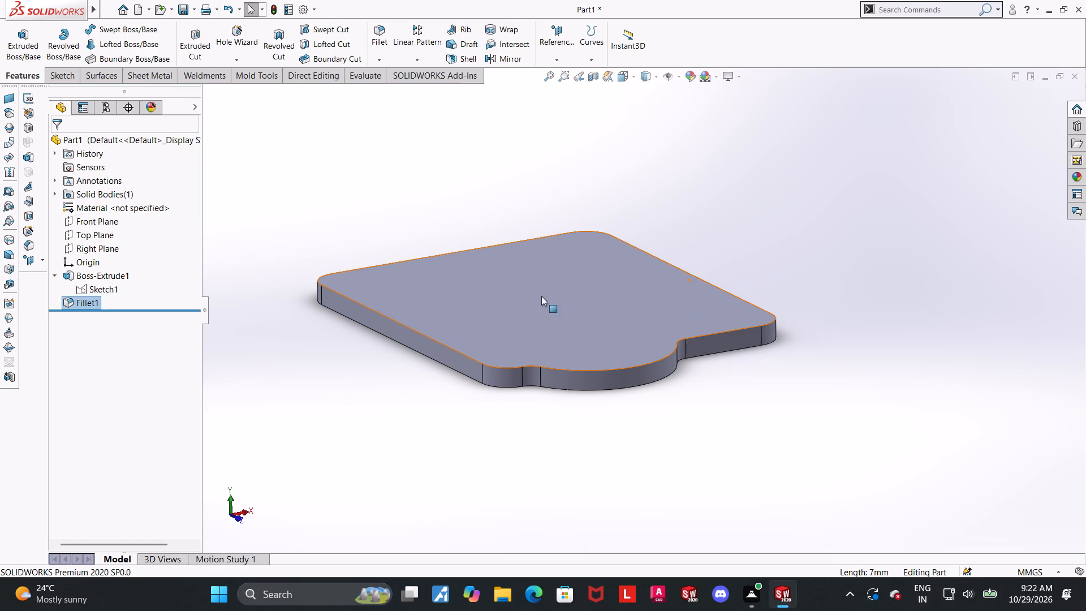
Start a new sketch on the Right Plane and orient the view normal to it.
click(108, 247)
middle_drag(794, 277, 705, 334)
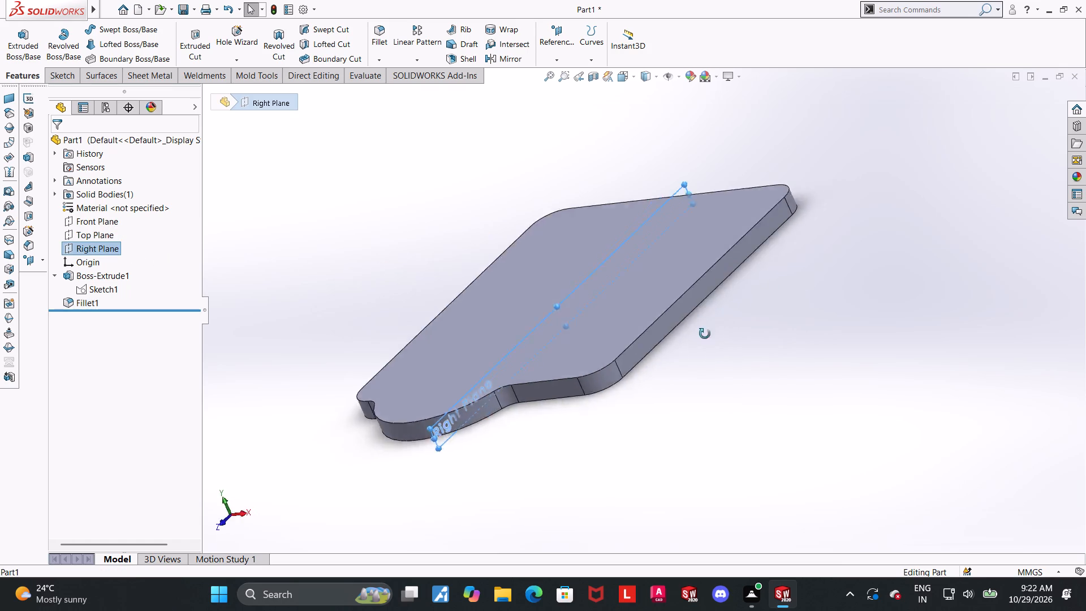
middle_drag(705, 334, 704, 286)
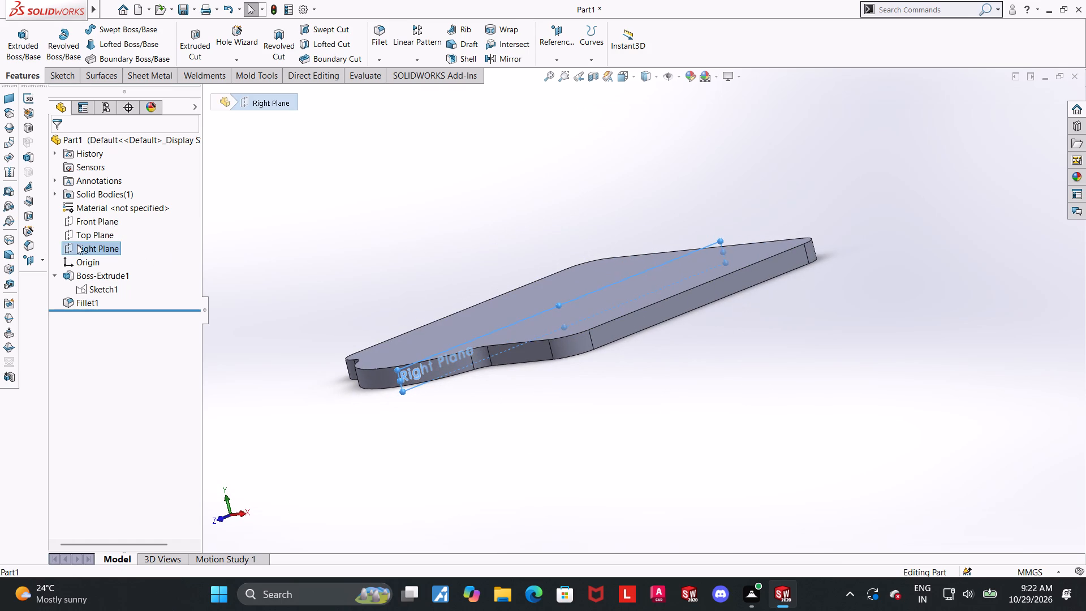
click(78, 245)
click(93, 227)
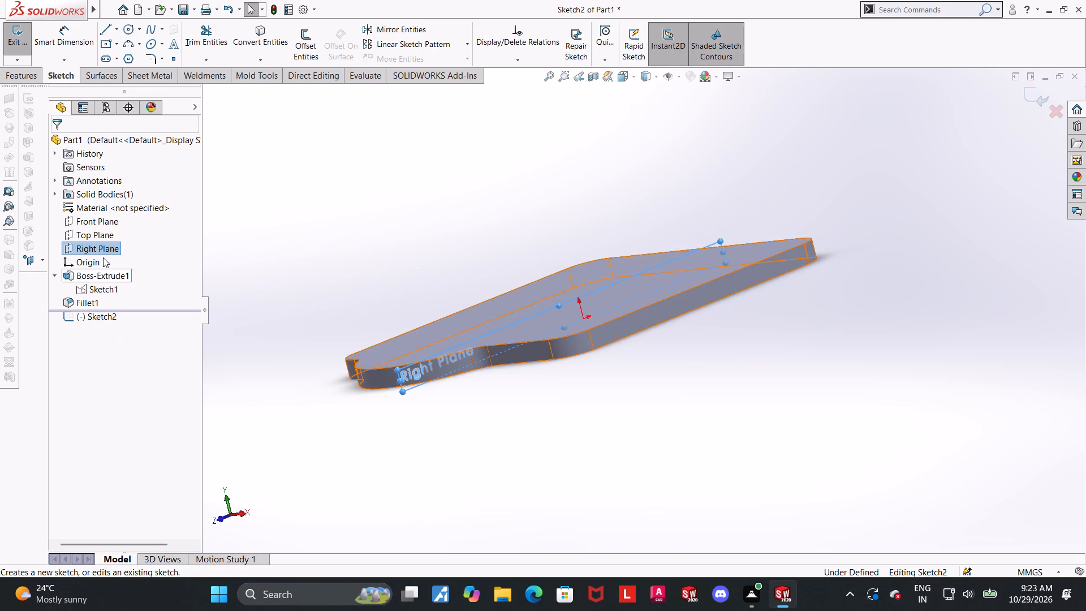
click(101, 251)
click(114, 321)
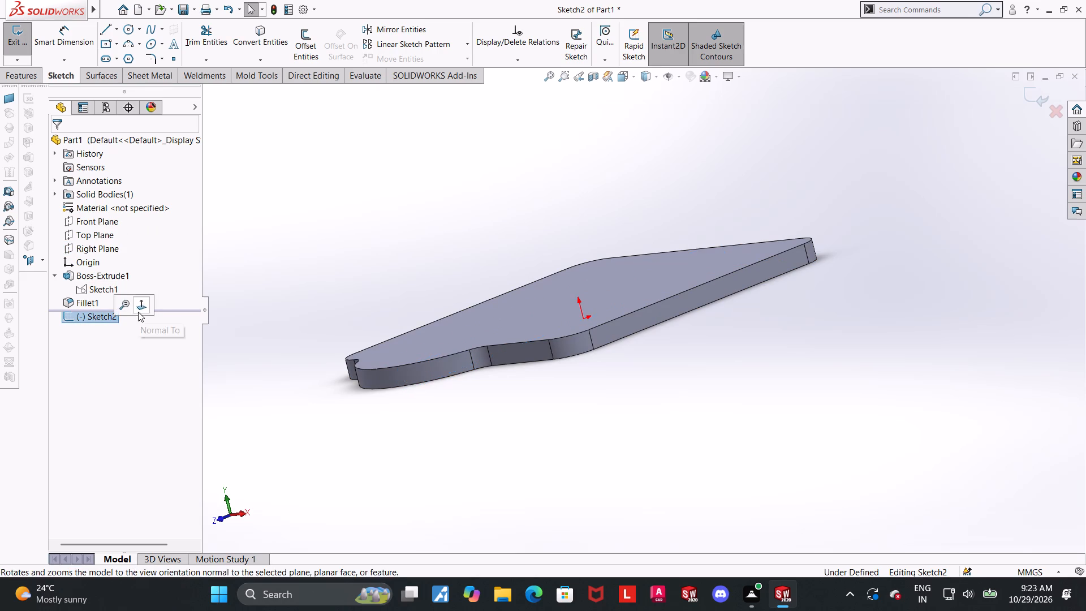
click(139, 310)
click(53, 274)
scroll(745, 281, up, 2)
scroll(718, 230, down, 3)
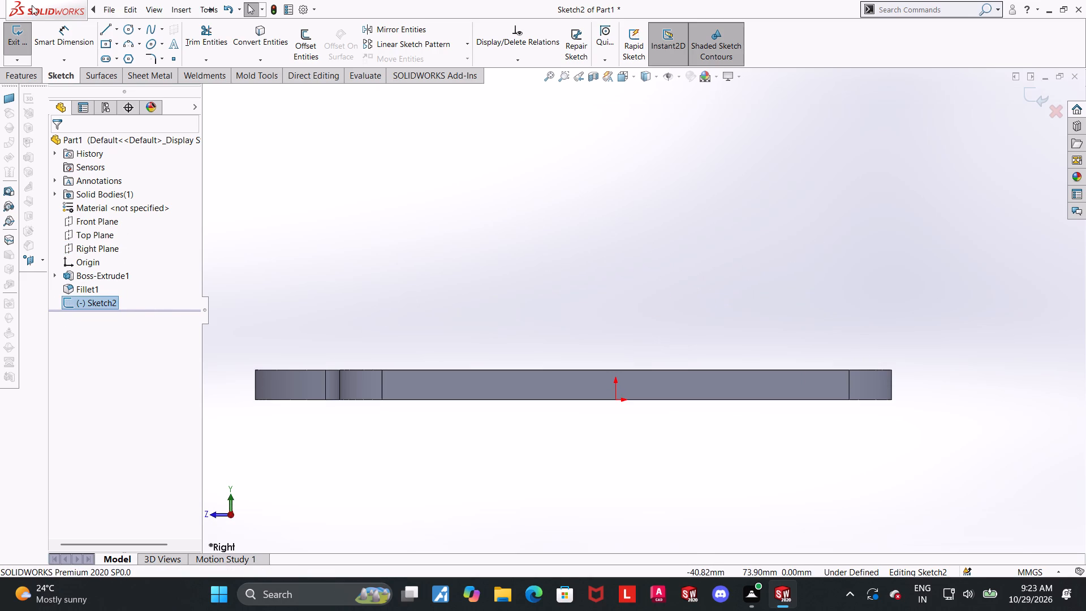
Sketch a closed profile on the plate's top edge: two sloped lines about 36 mm long, joined by a tangent arc of about R20.4, and a base line.
click(102, 23)
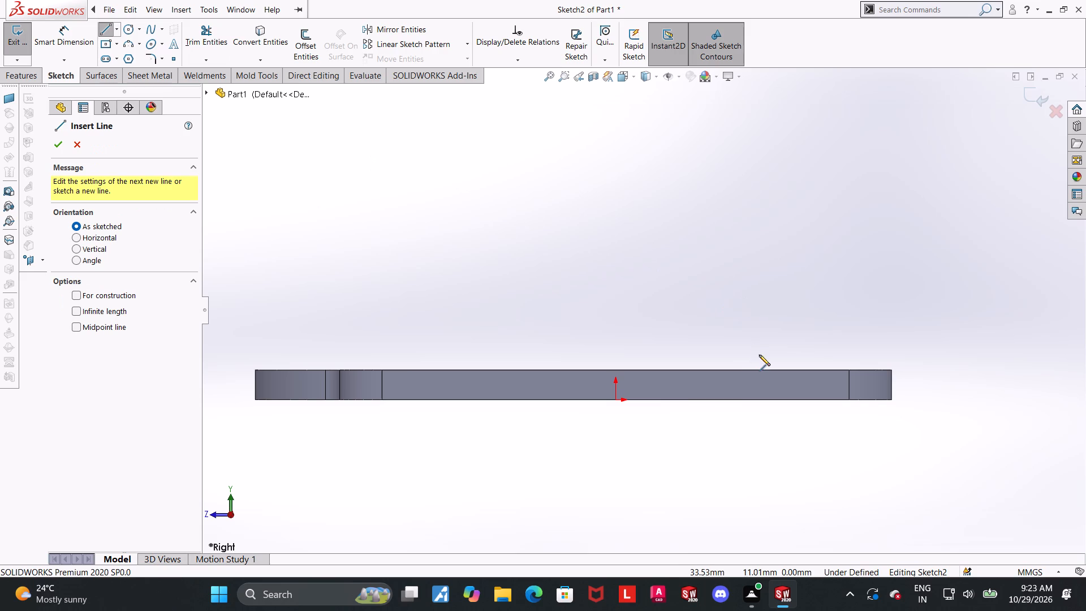
click(759, 370)
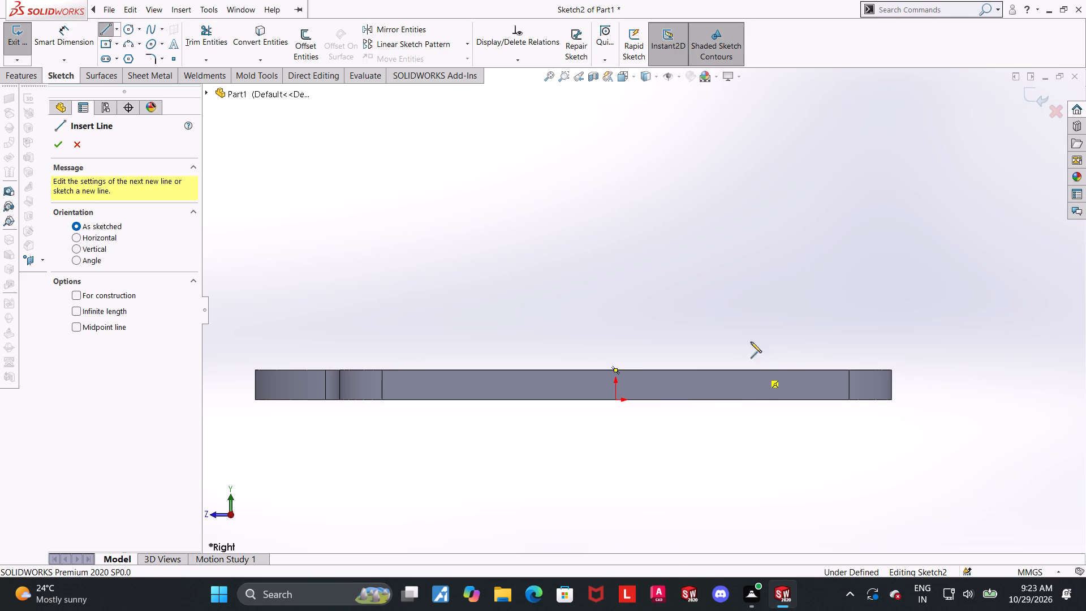
click(702, 228)
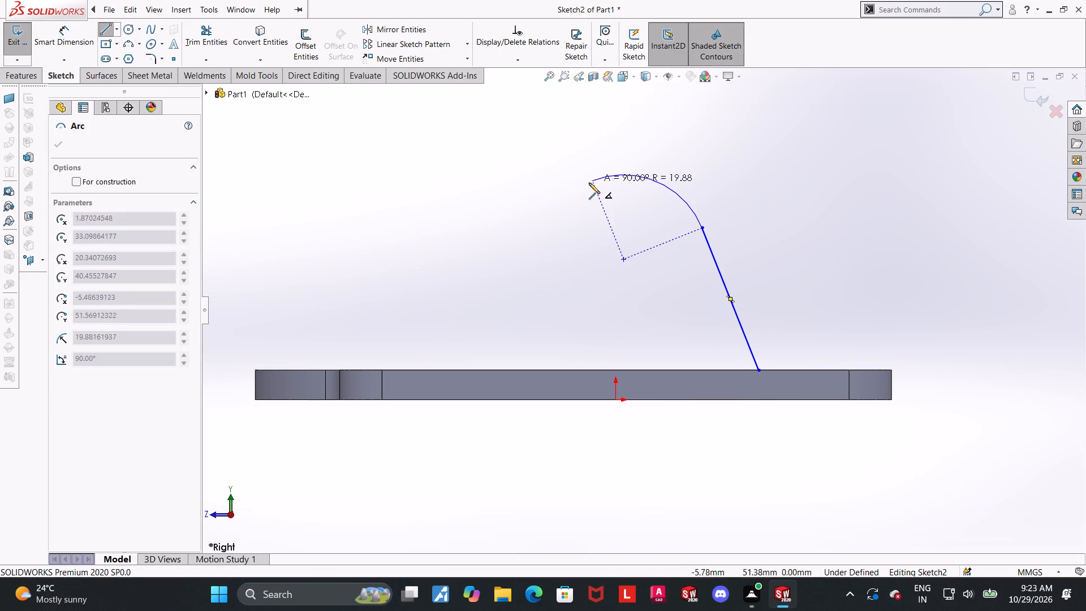
click(541, 227)
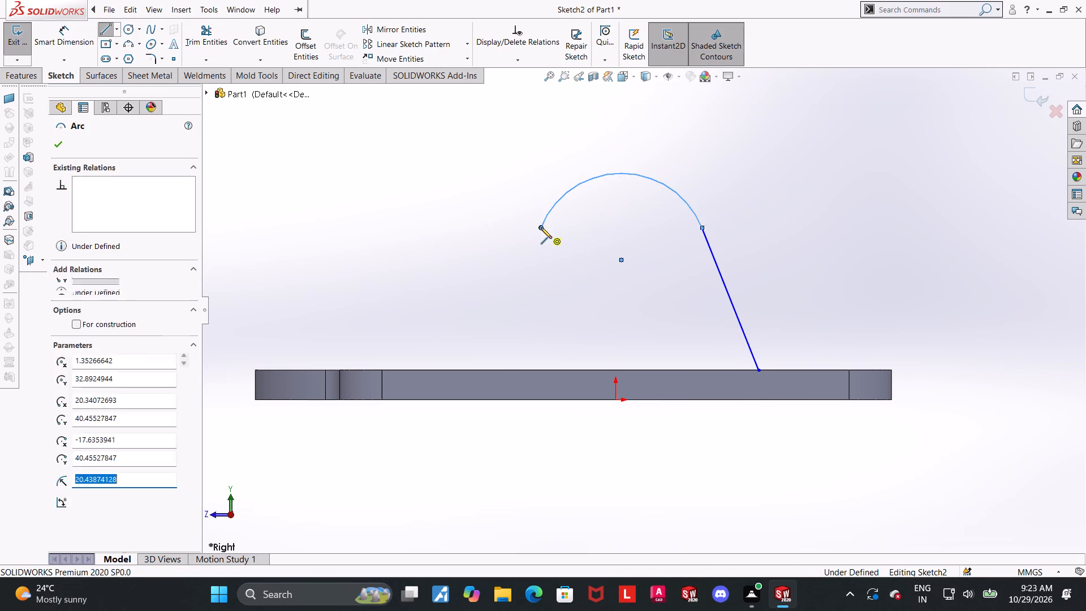
click(482, 370)
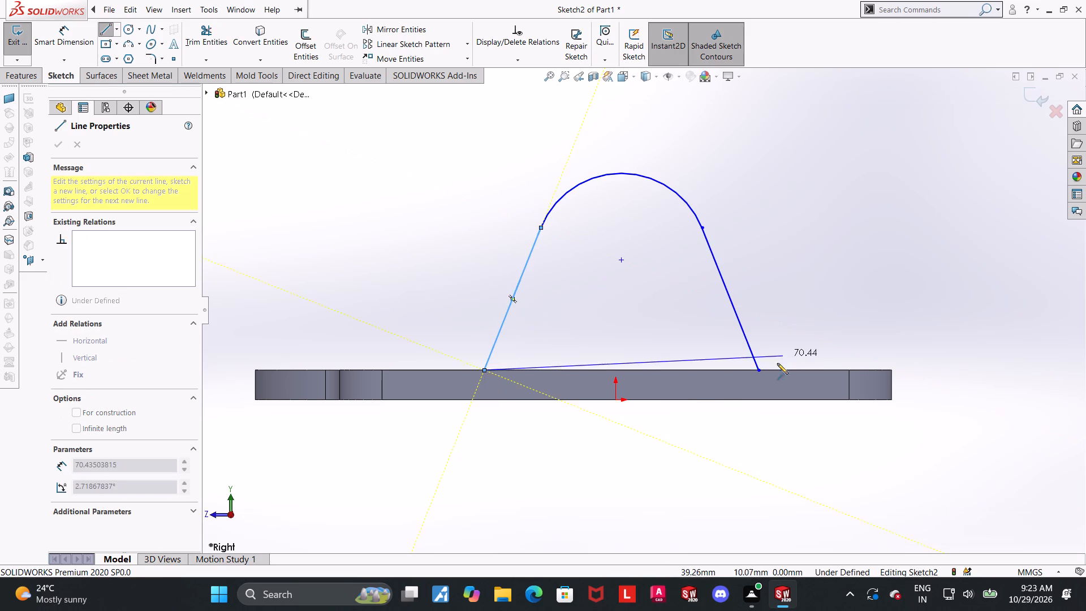
click(757, 370)
key(Escape)
key(Escape)
scroll(868, 327, up, 2)
scroll(743, 268, down, 2)
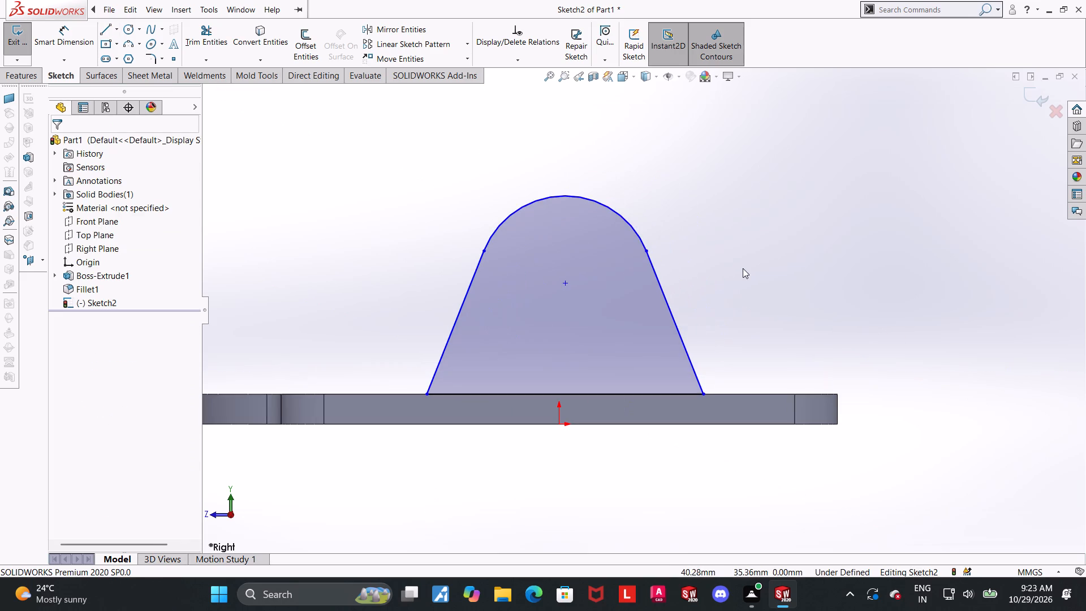
Examine the relations on the profile and those available between the arc's left end point and its centre.
click(564, 285)
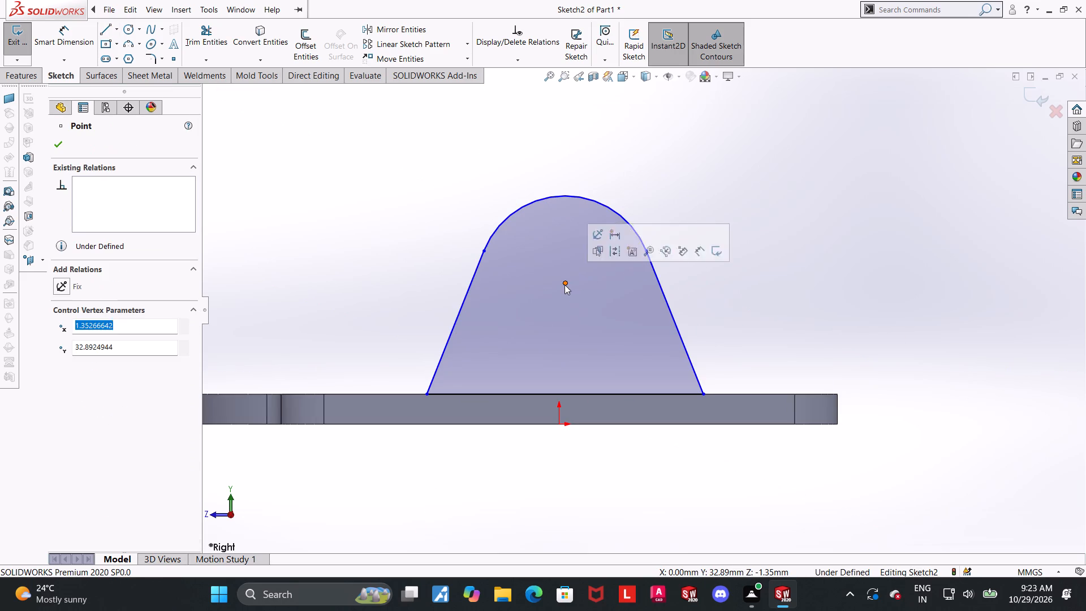
click(474, 252)
click(482, 249)
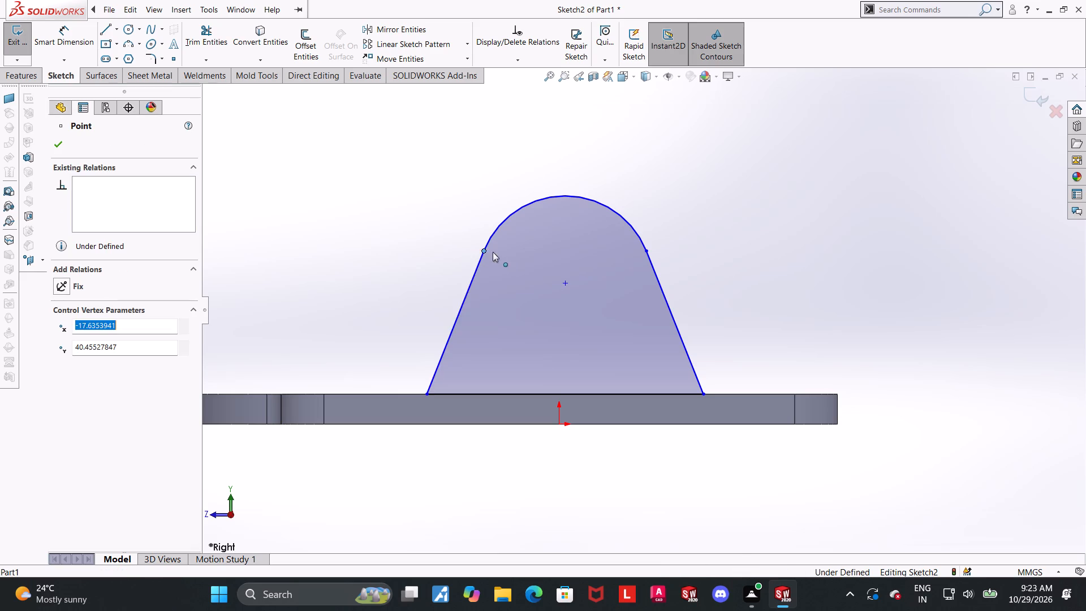
ctrl+click(568, 283)
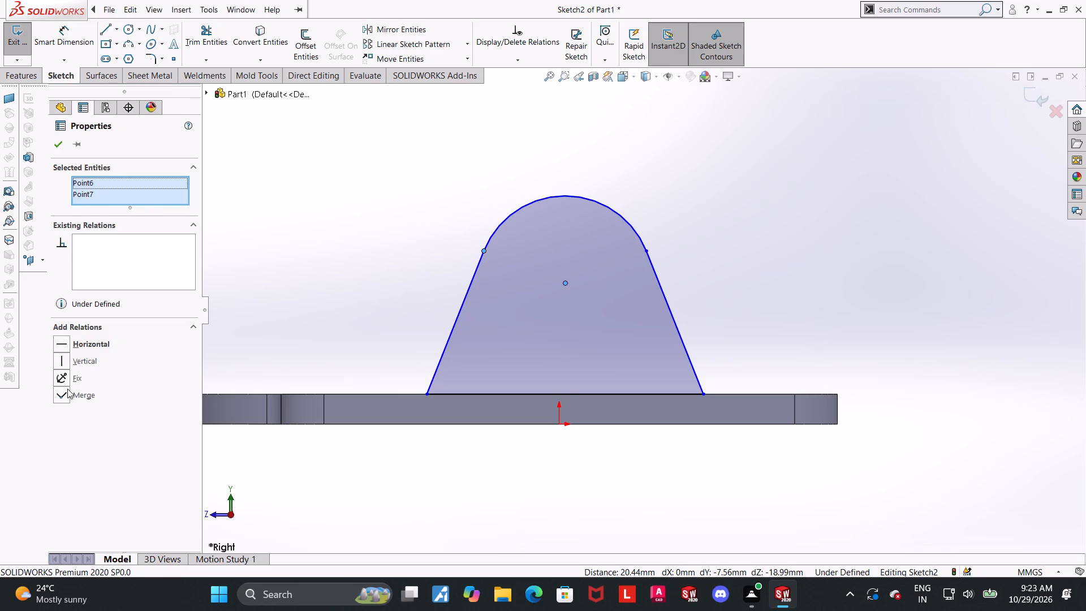
click(471, 488)
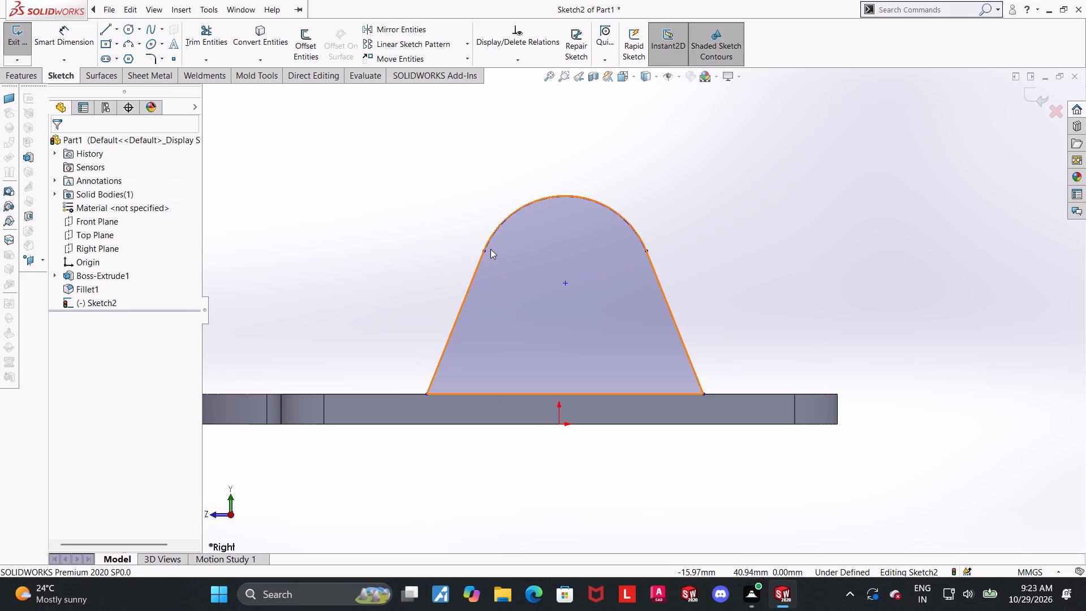
ctrl+click(479, 261)
ctrl+click(488, 234)
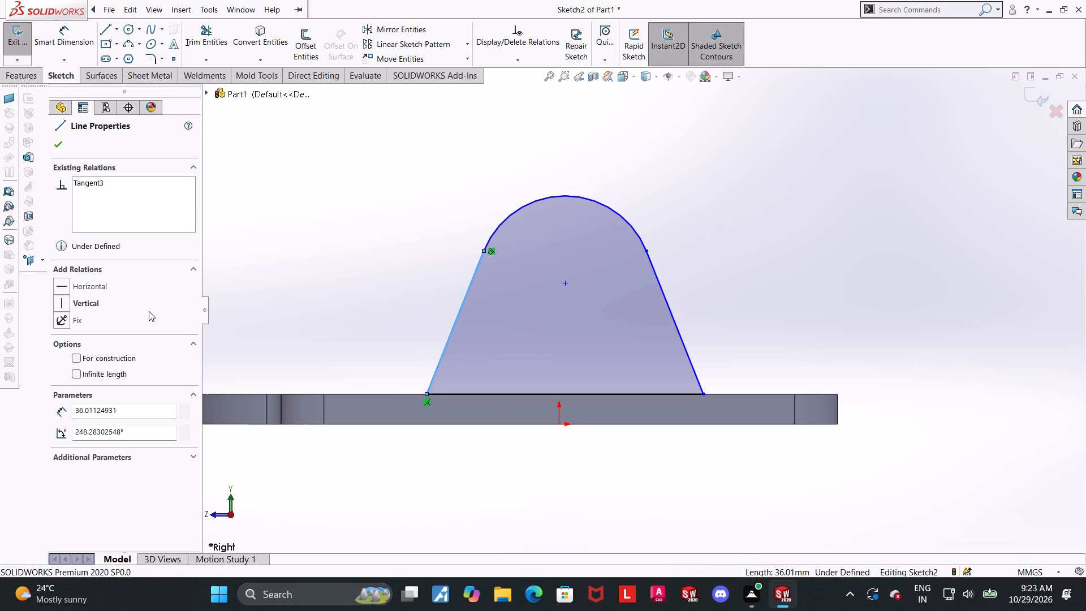
click(519, 219)
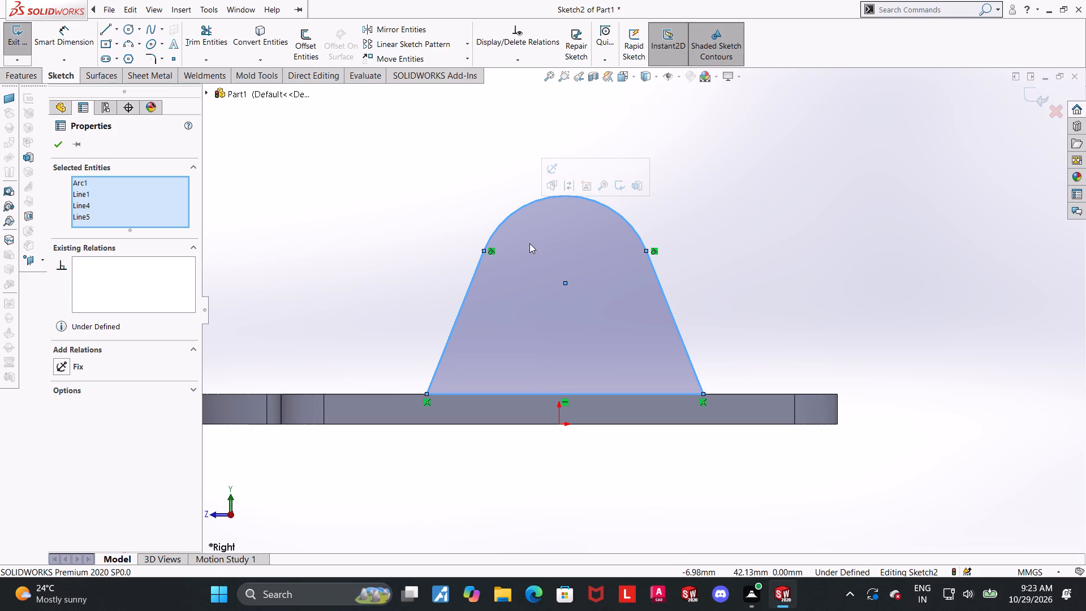
scroll(529, 243, up, 1)
scroll(598, 236, down, 1)
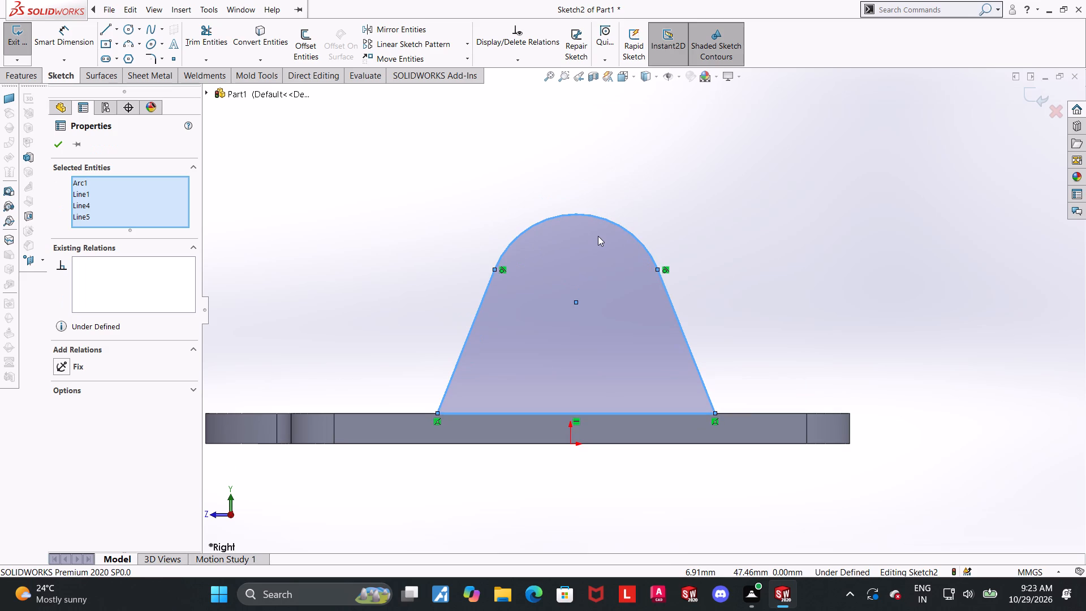
scroll(598, 309, up, 1)
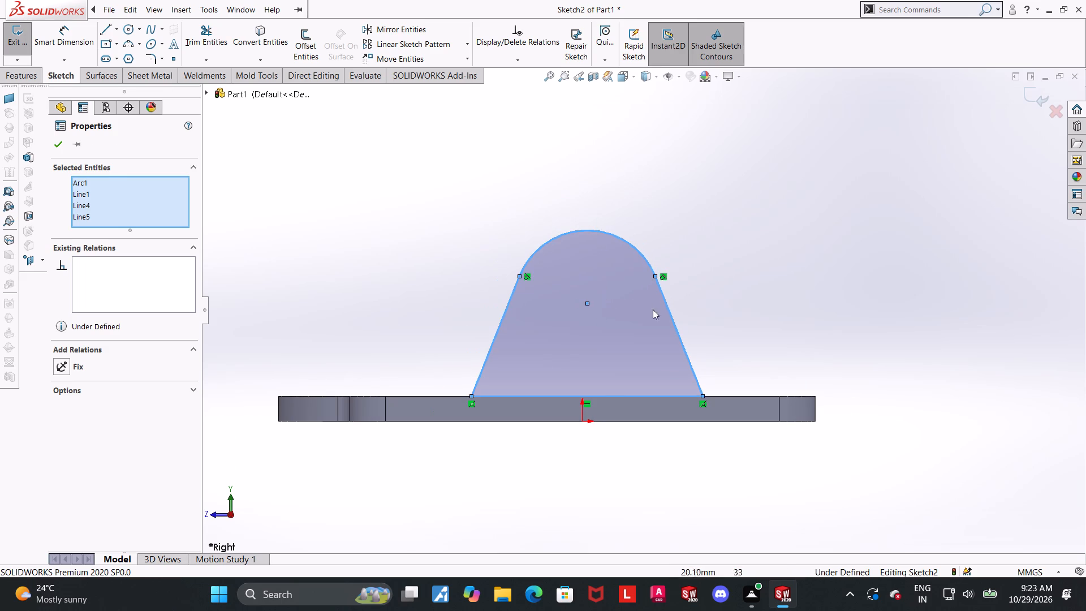
click(813, 258)
click(586, 306)
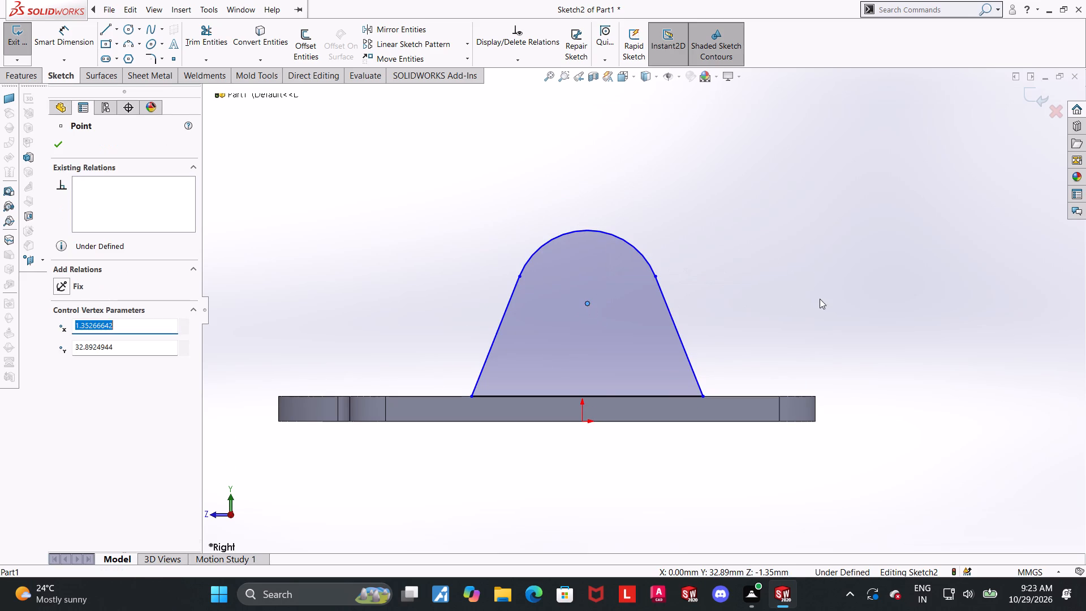
click(823, 300)
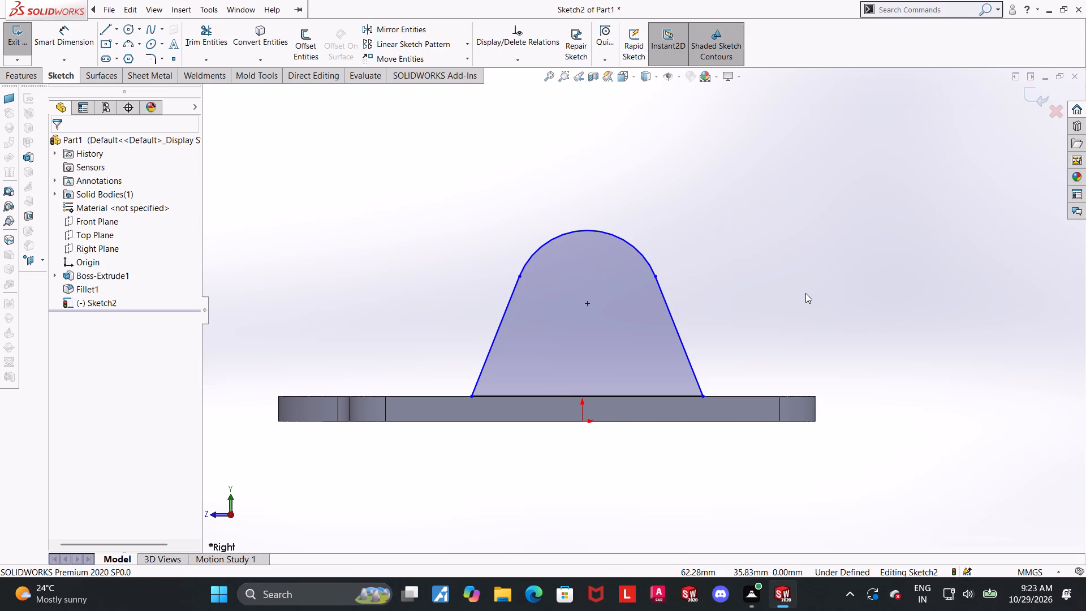
scroll(801, 290, up, 1)
scroll(747, 282, down, 1)
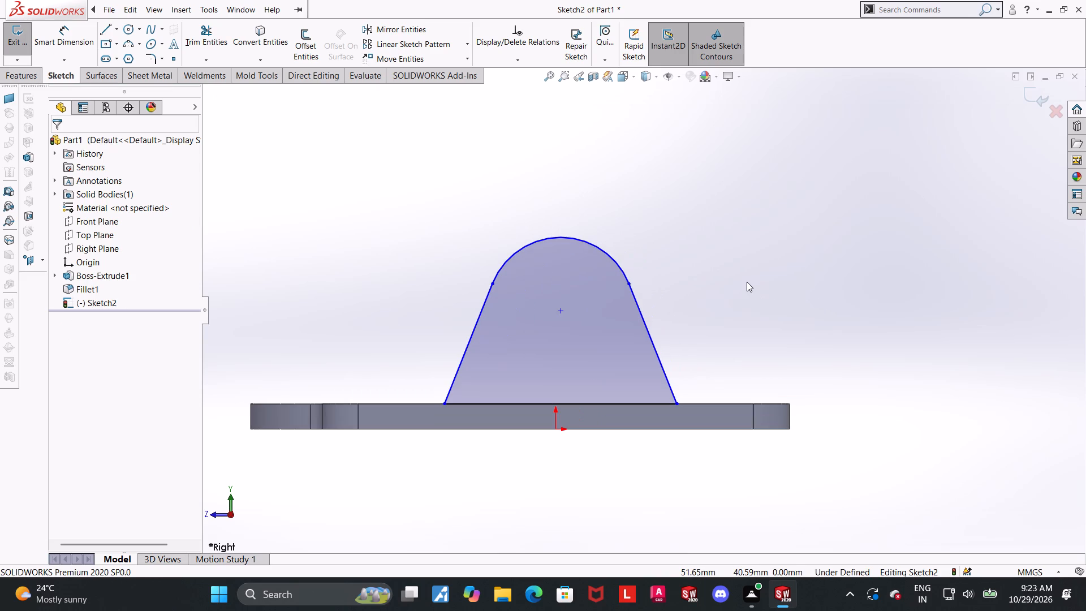
click(492, 282)
ctrl+click(562, 309)
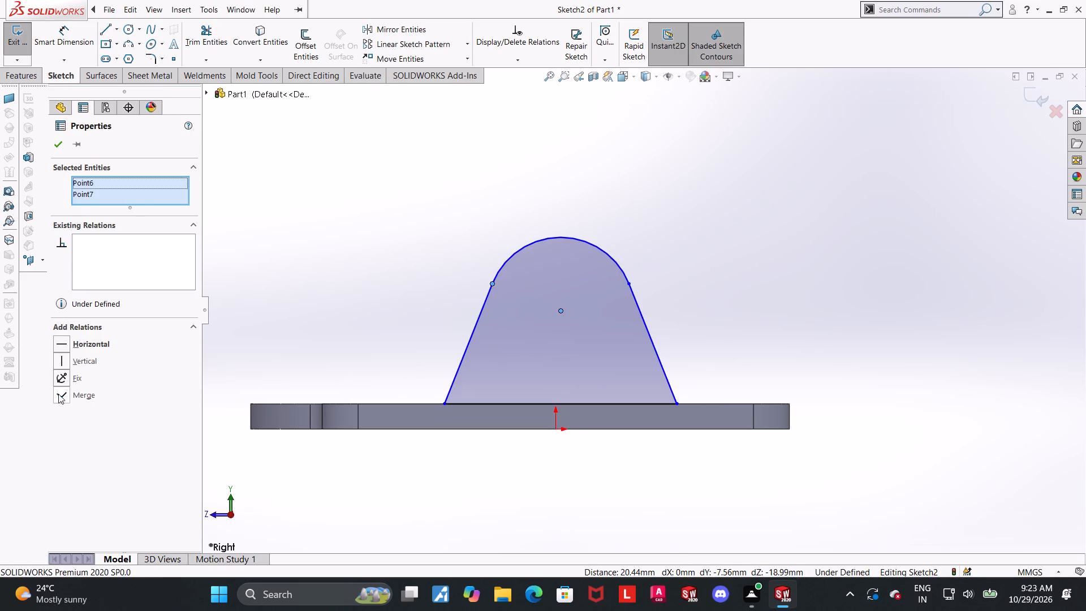
click(436, 251)
click(495, 285)
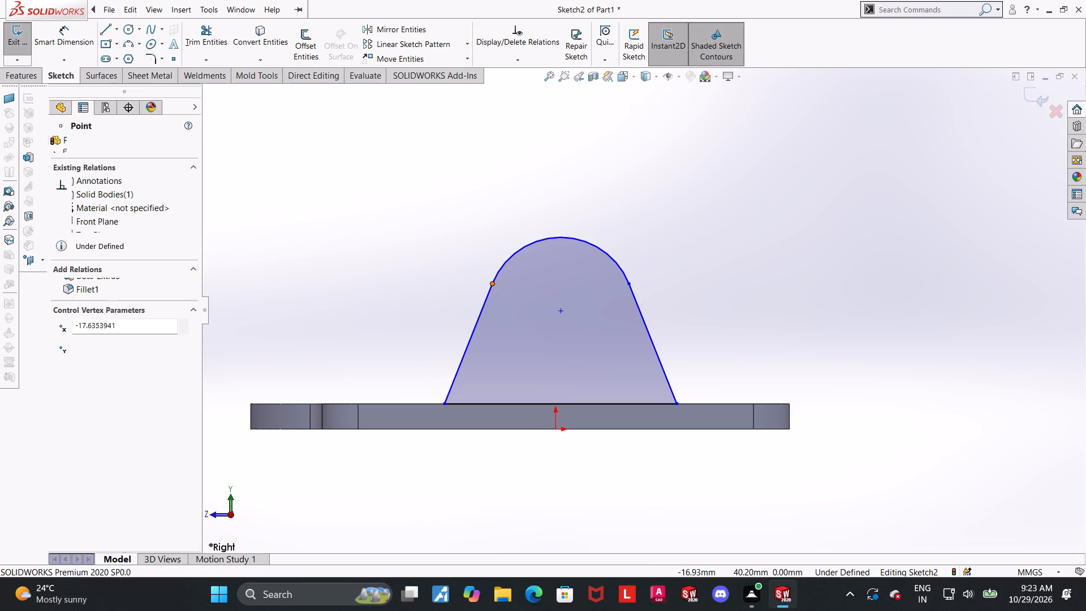
click(438, 268)
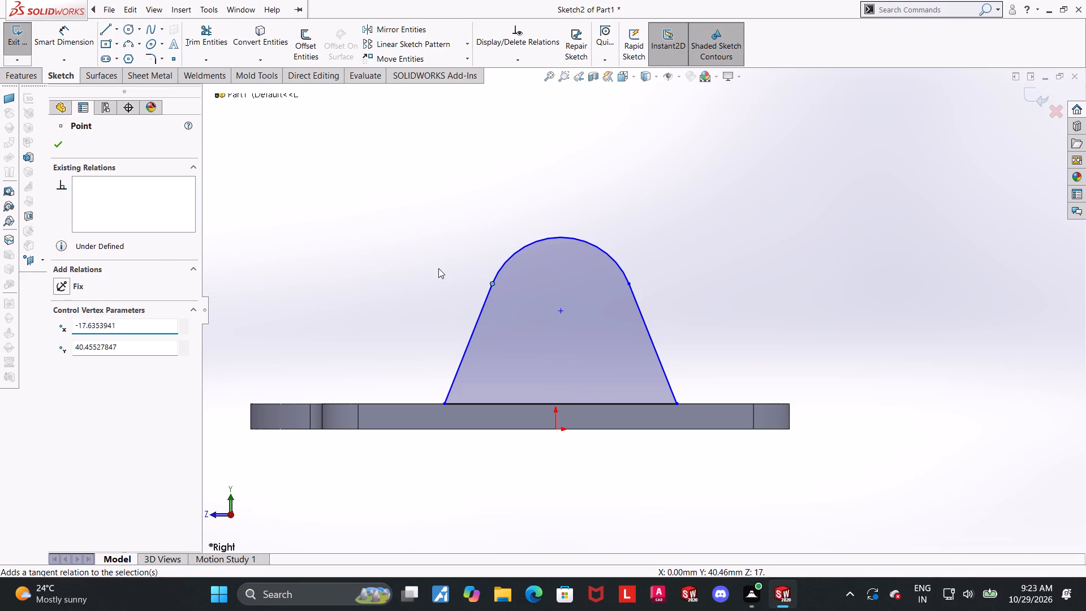
click(494, 282)
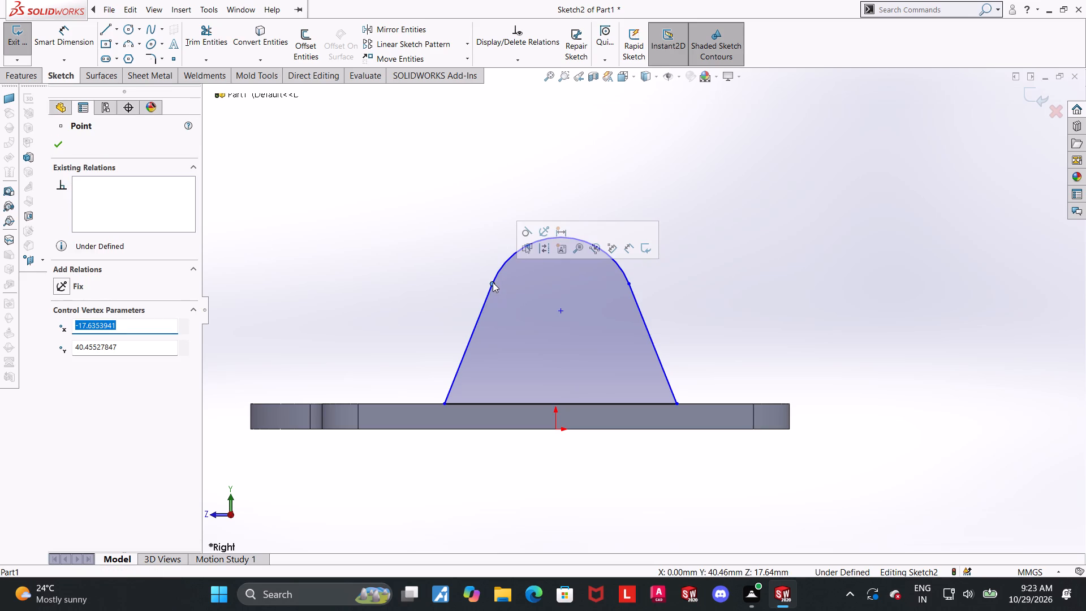
ctrl+click(563, 310)
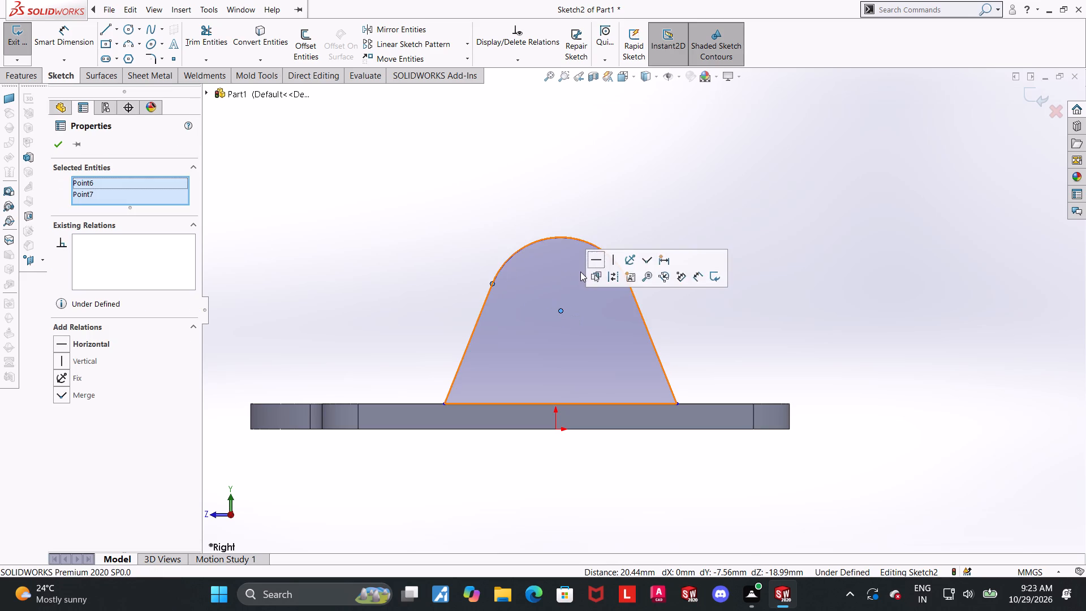
click(397, 274)
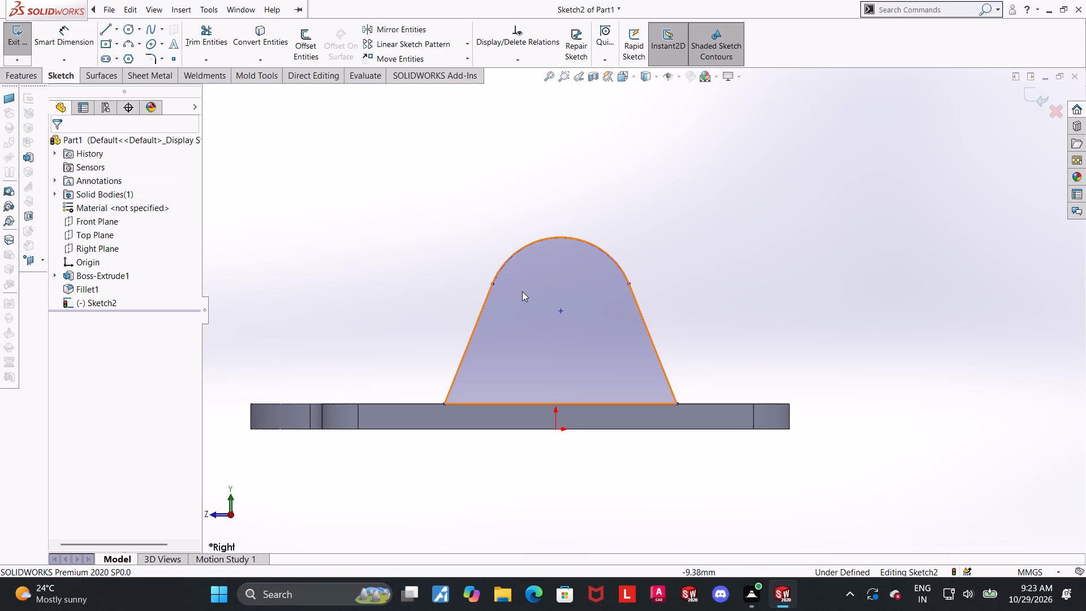
Delete the tangent relations between the arc and both sloped lines of the profile.
scroll(522, 291, up, 1)
scroll(571, 289, down, 1)
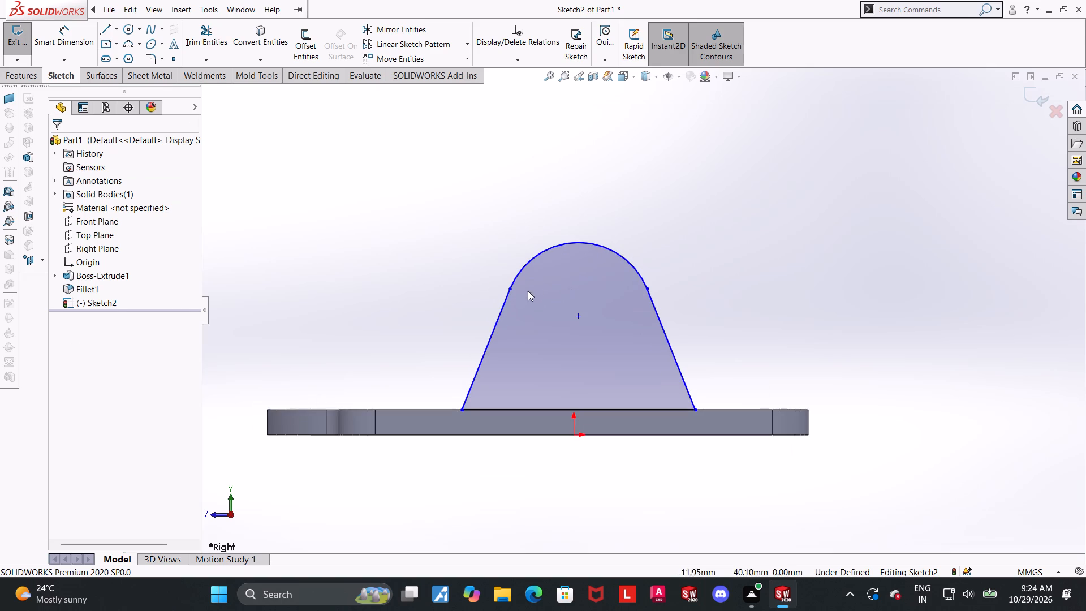
click(508, 293)
right_click(519, 287)
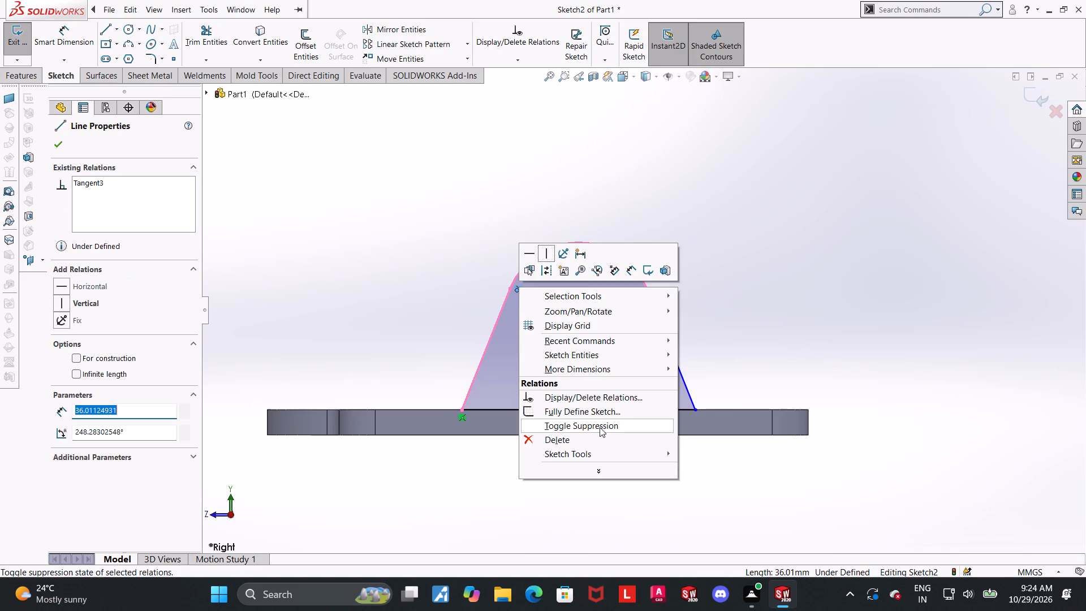
click(599, 436)
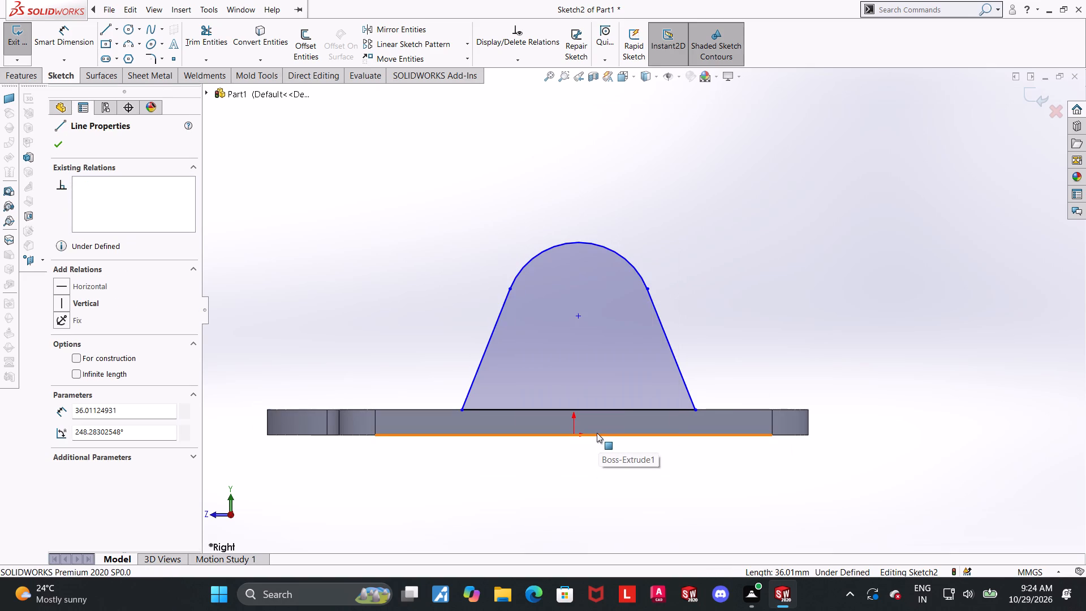
click(652, 303)
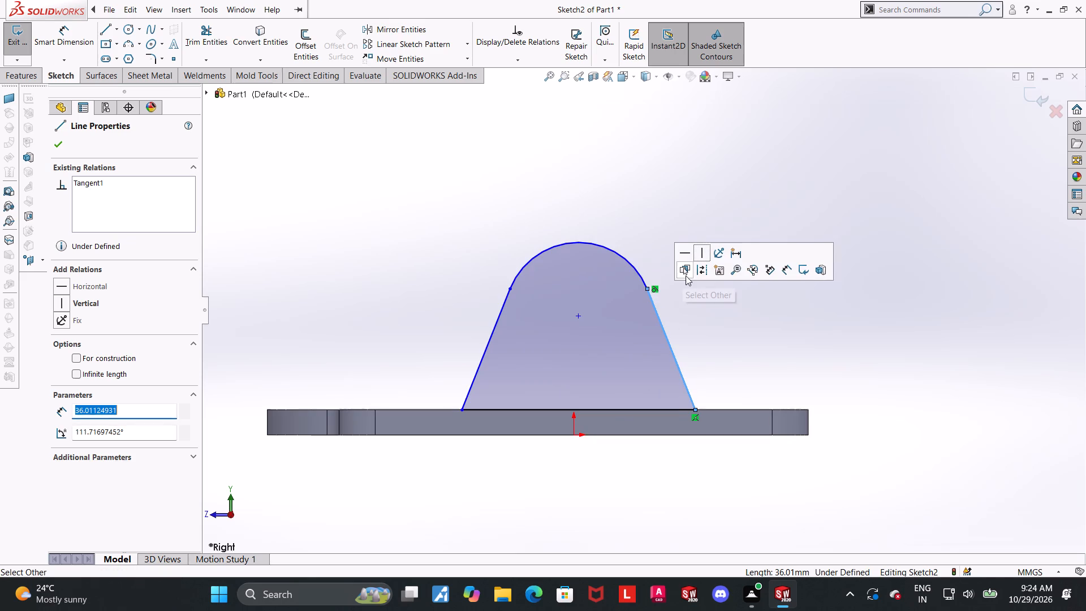
right_click(652, 289)
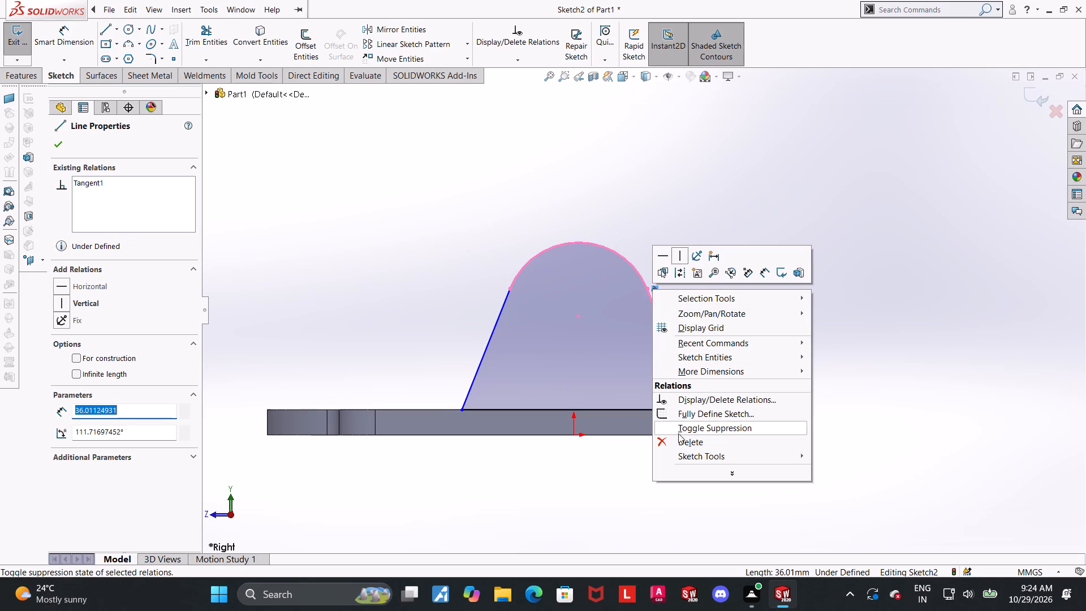
click(676, 438)
click(750, 297)
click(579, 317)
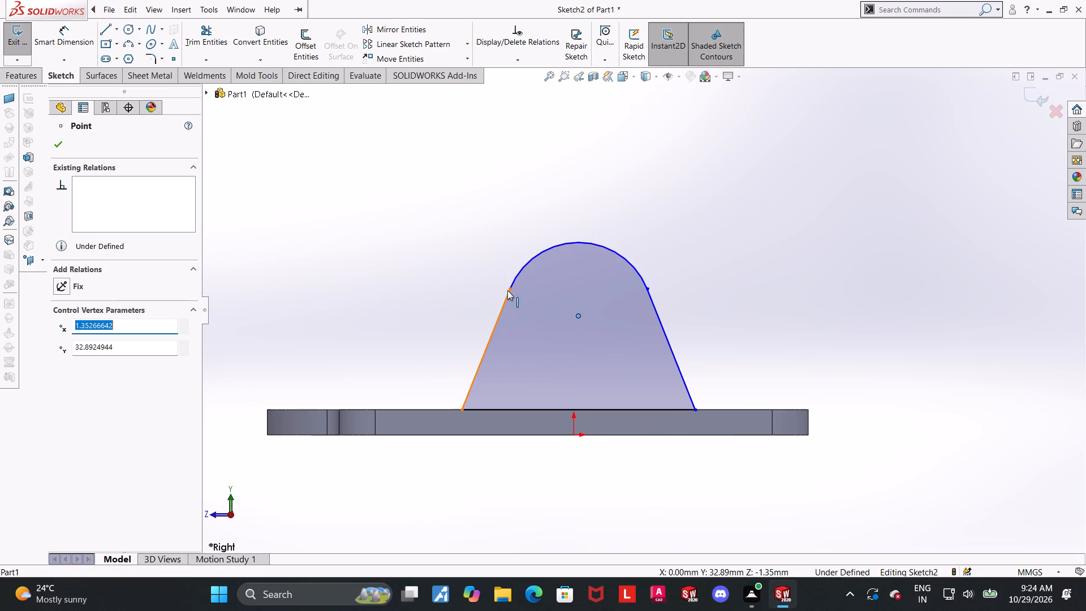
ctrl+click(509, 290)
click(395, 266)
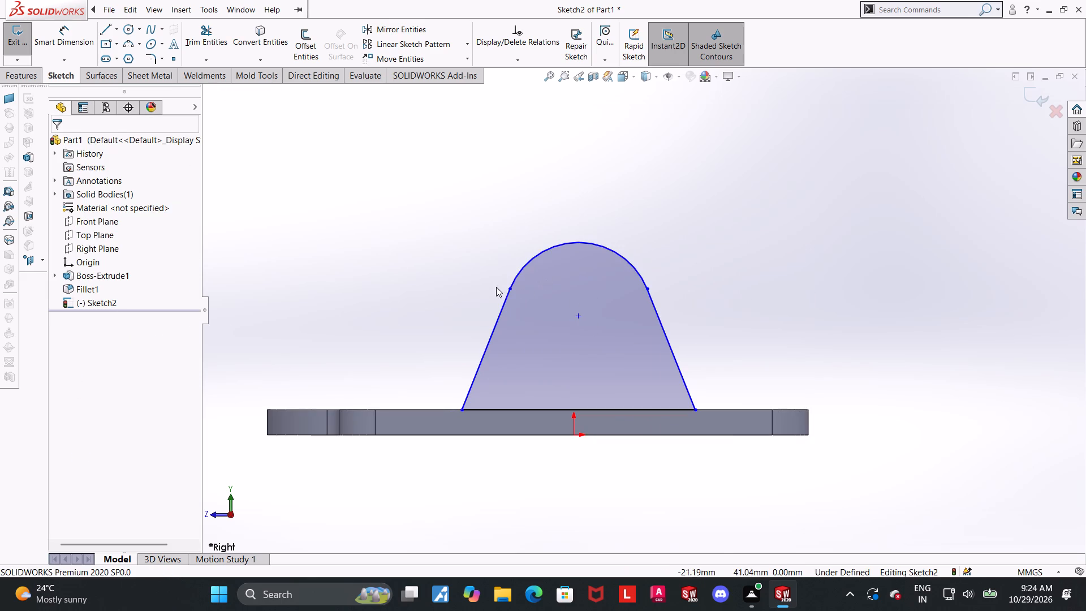
Make the arc tangent to both sloped lines again at its two end points.
click(509, 290)
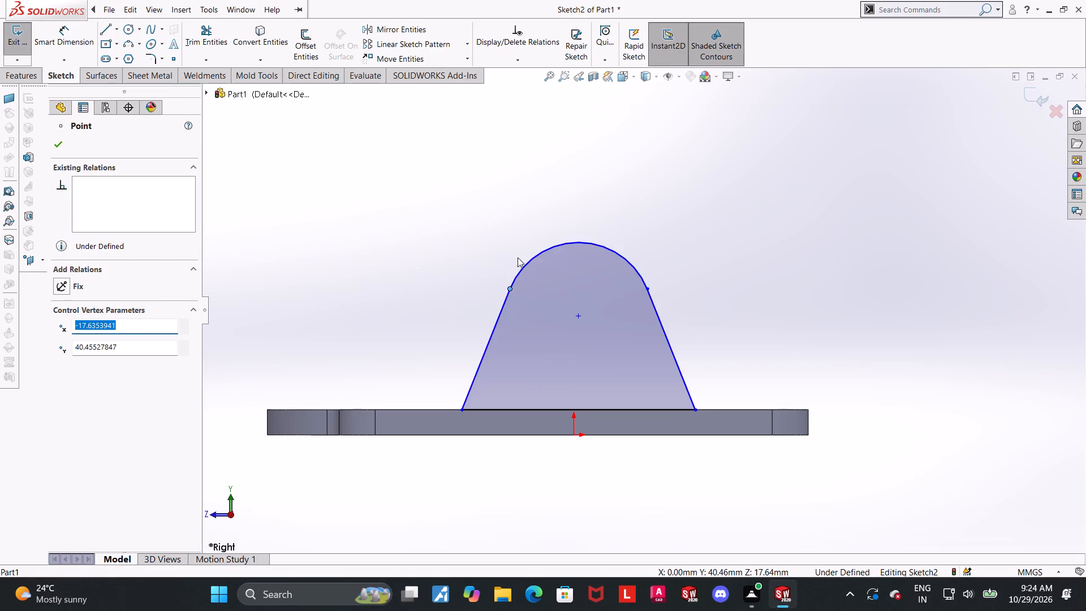
click(506, 256)
click(512, 289)
click(549, 244)
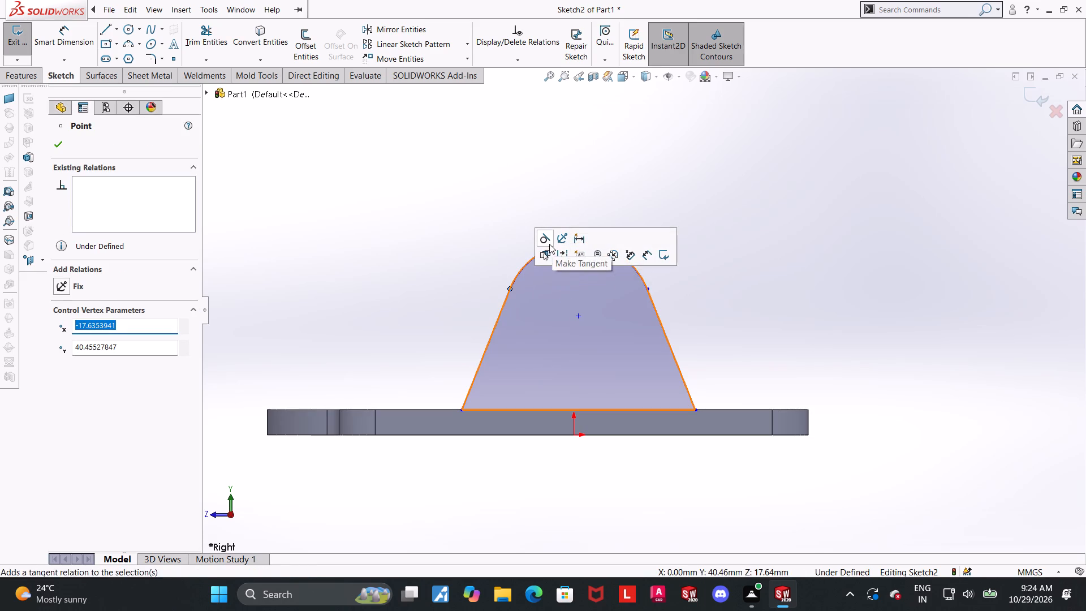
click(874, 319)
click(650, 287)
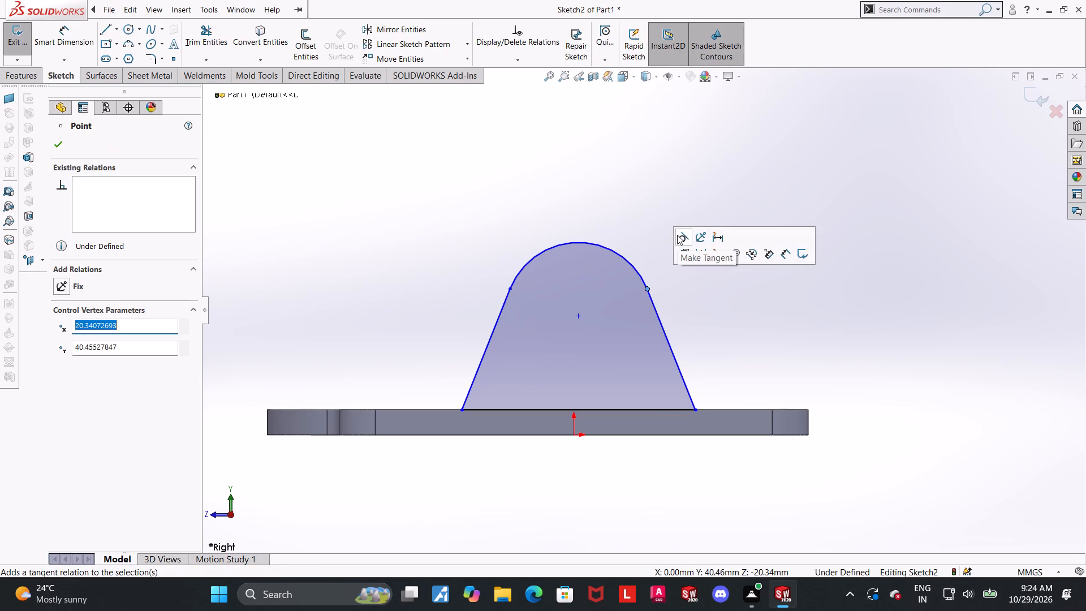
click(681, 240)
click(691, 308)
click(653, 308)
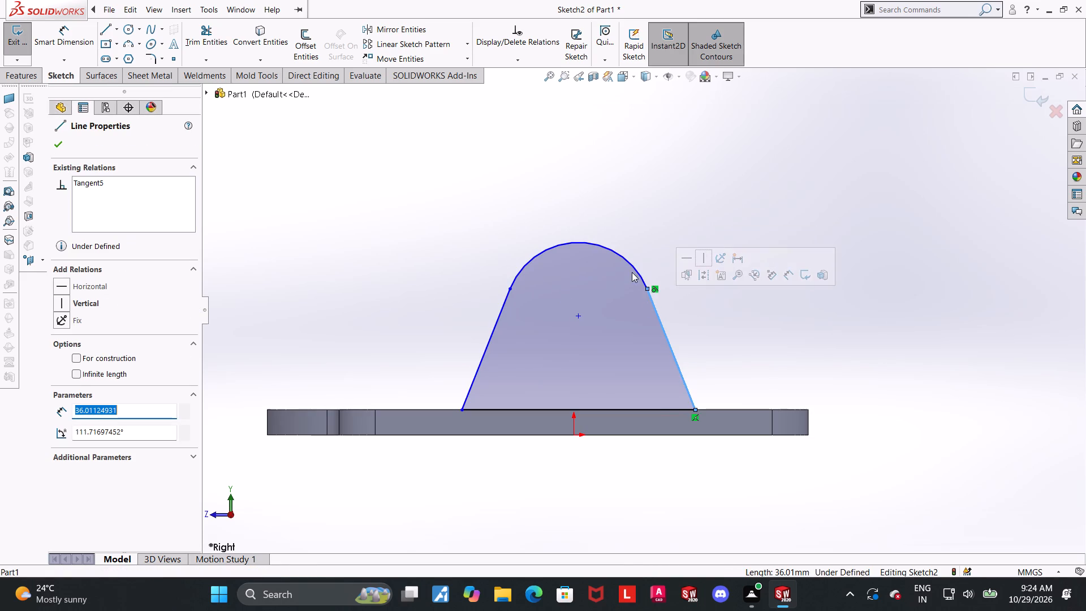
click(637, 269)
click(505, 299)
click(446, 294)
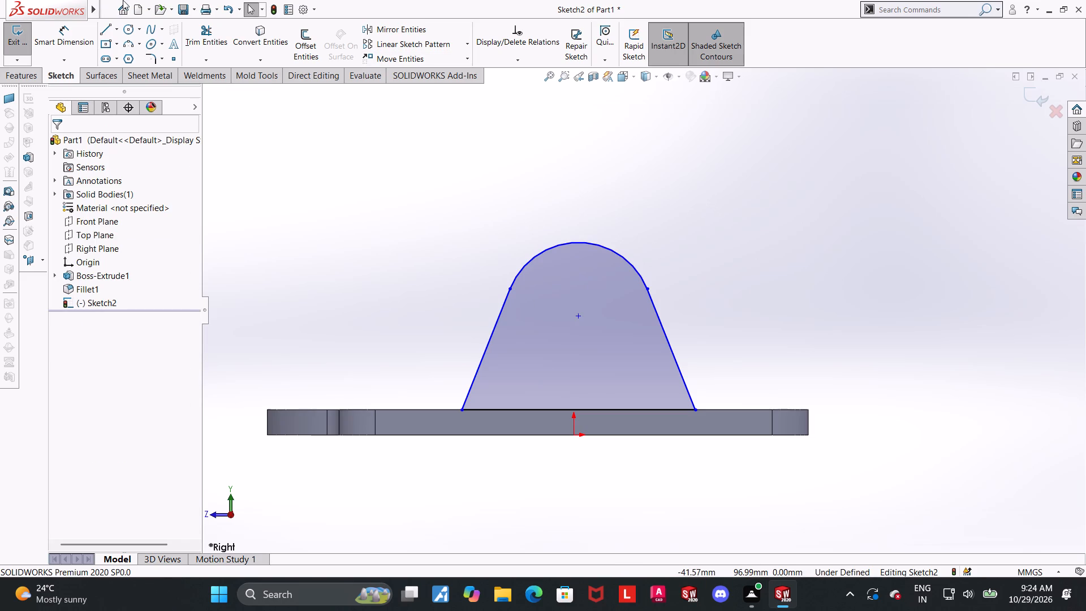
Dimension the top arc of the profile with a radius of 21 mm.
click(72, 35)
scroll(580, 261, up, 2)
scroll(705, 280, up, 1)
scroll(470, 289, down, 1)
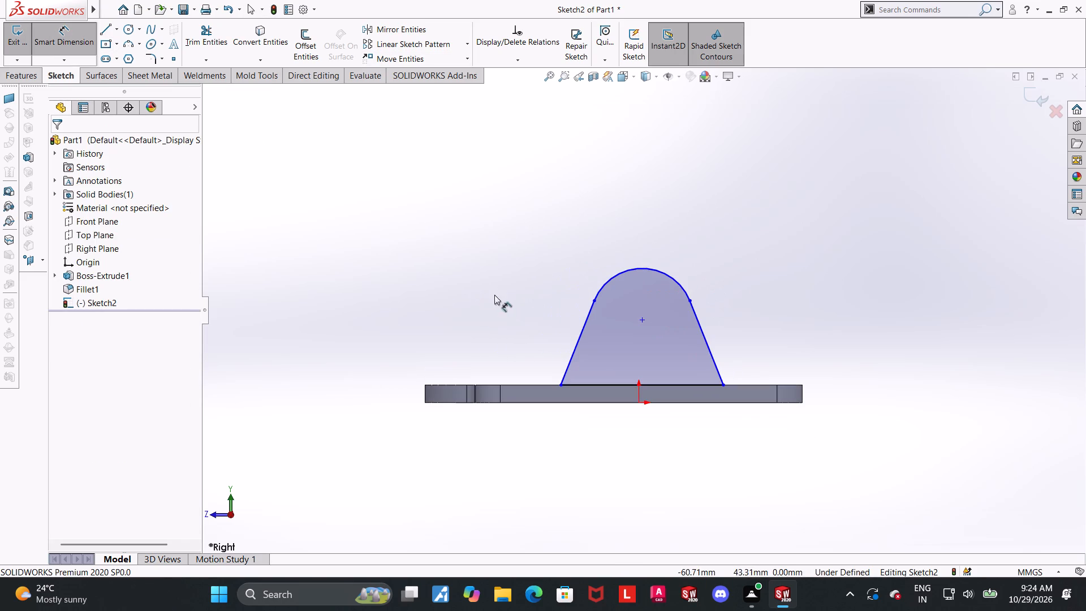
scroll(678, 298, down, 1)
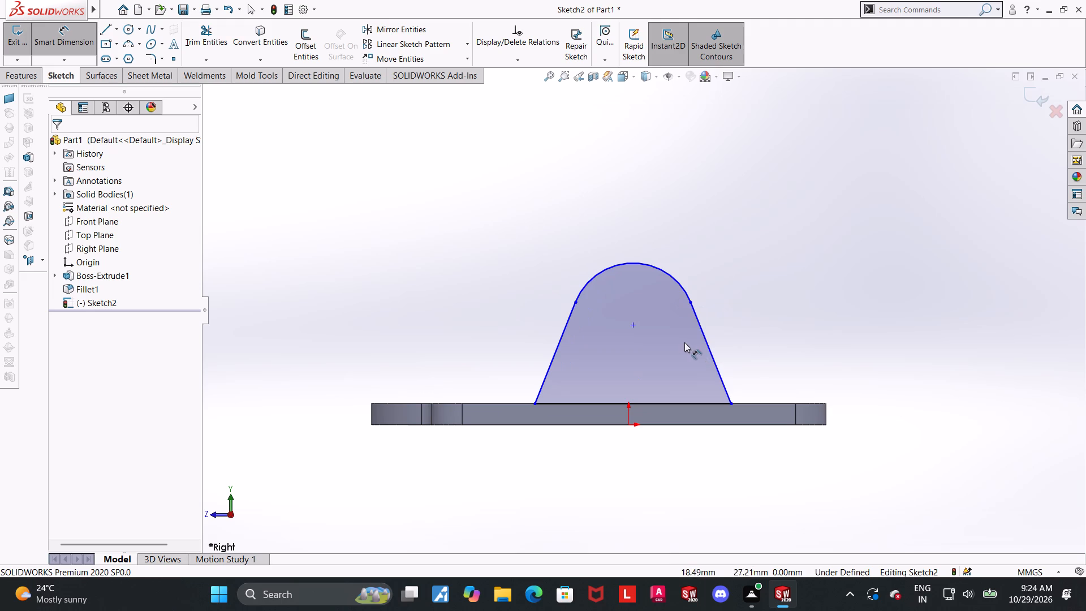
scroll(643, 320, down, 1)
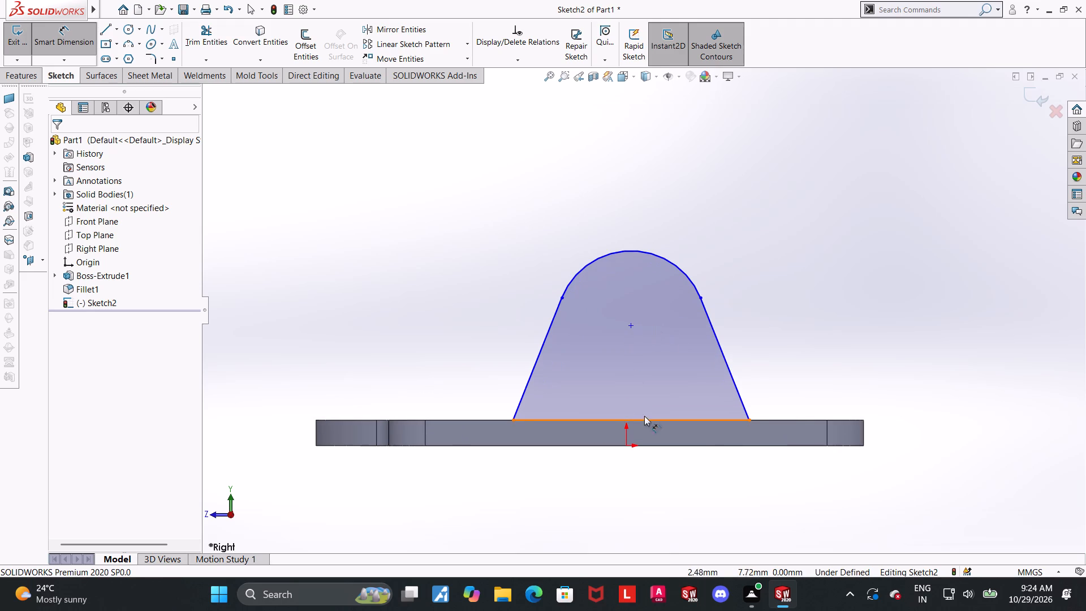
scroll(689, 410, up, 2)
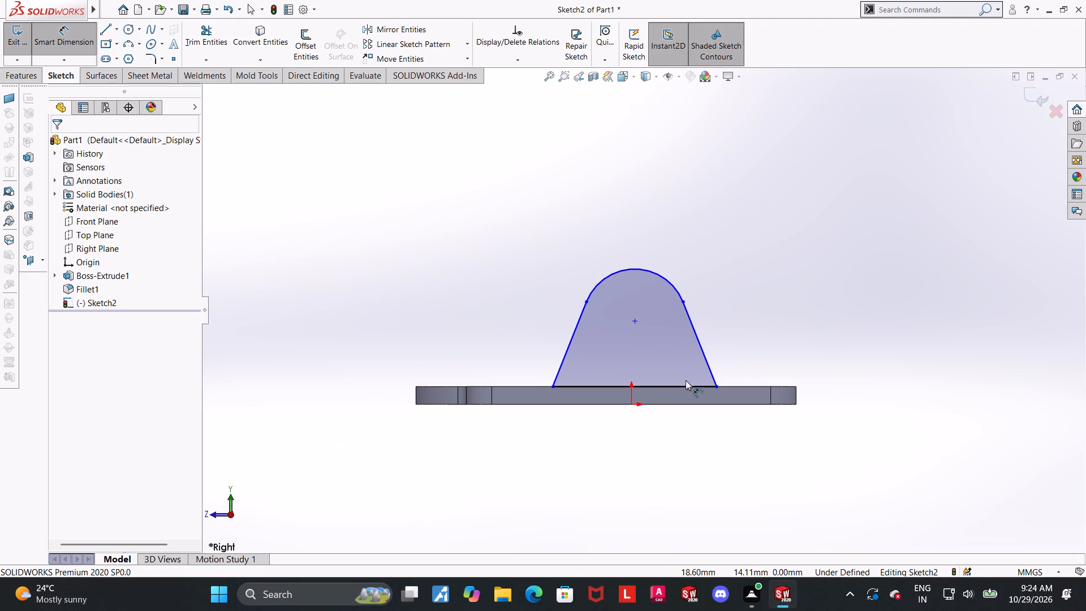
scroll(663, 357, down, 2)
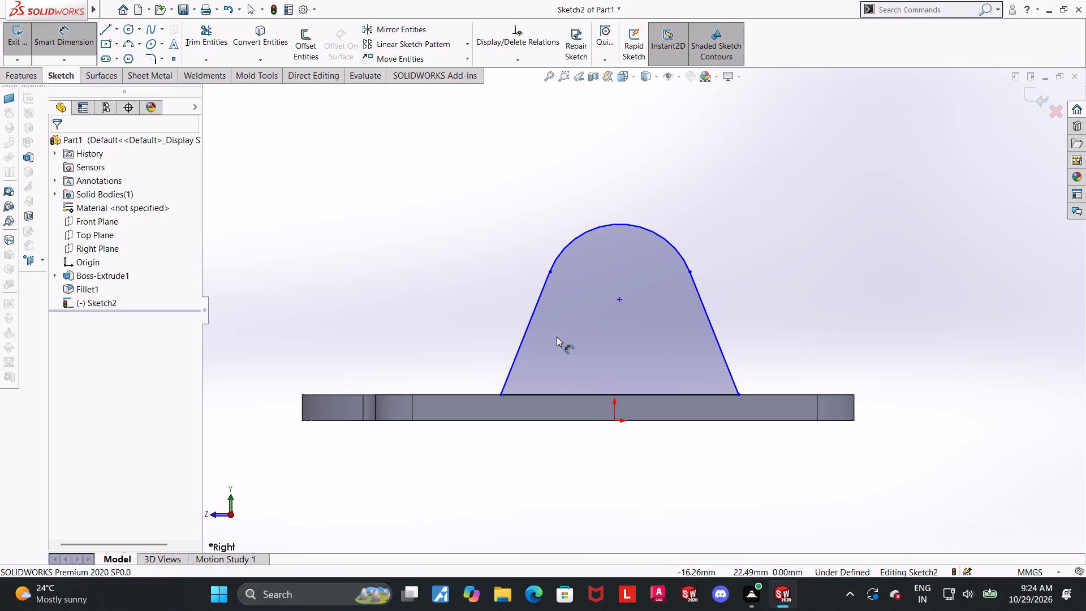
click(589, 231)
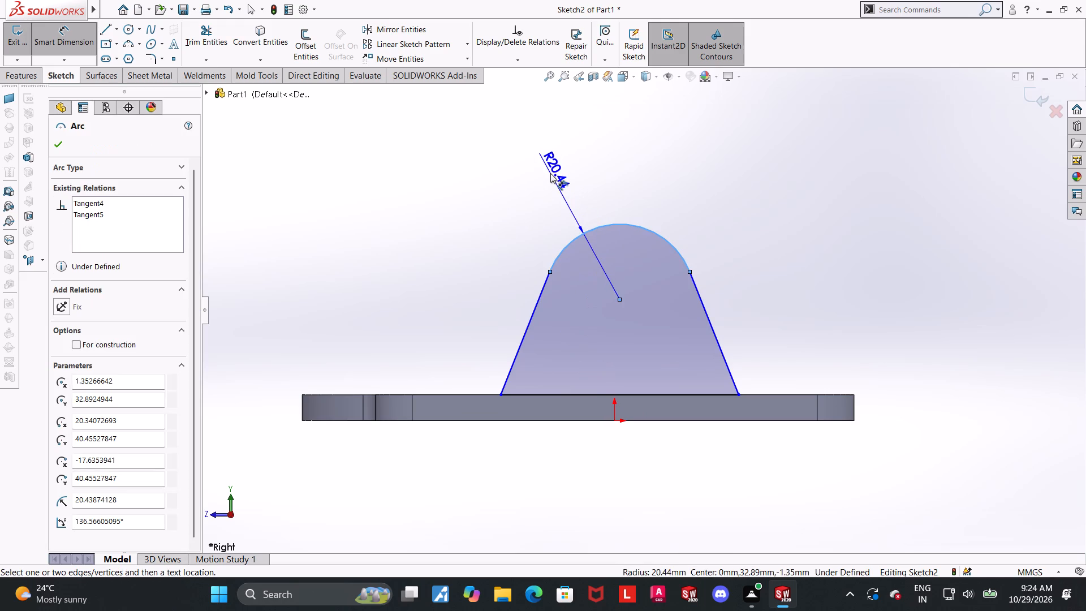
click(550, 173)
text(21)
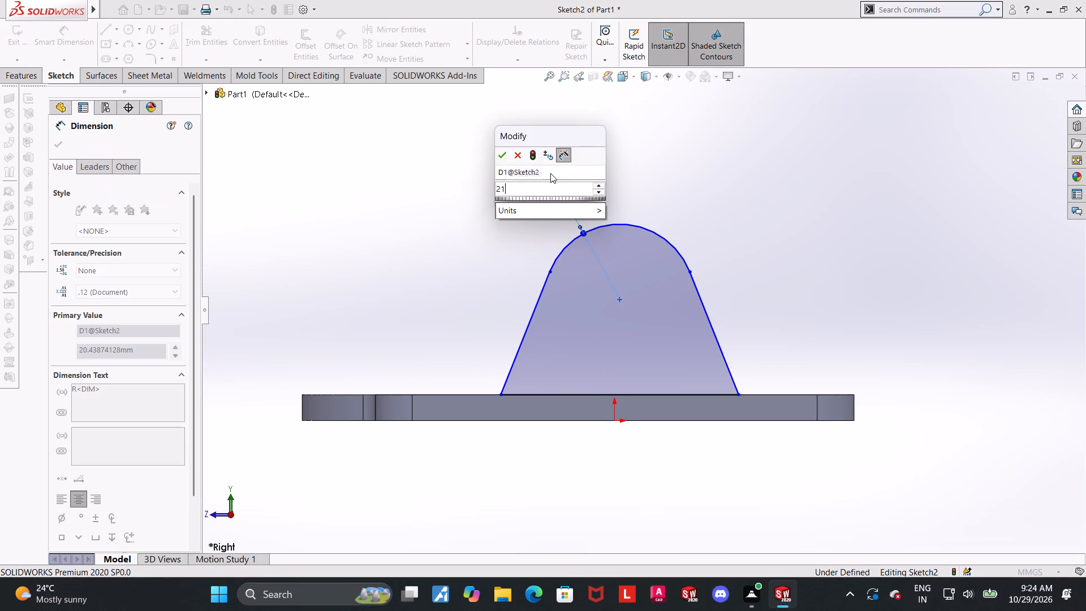
key(Return)
key(Escape)
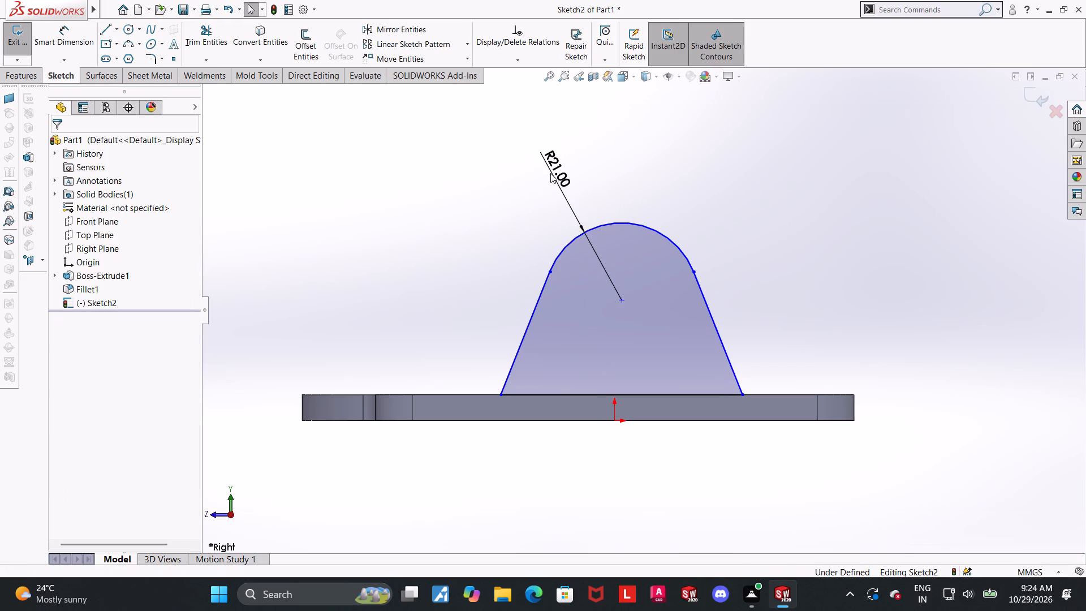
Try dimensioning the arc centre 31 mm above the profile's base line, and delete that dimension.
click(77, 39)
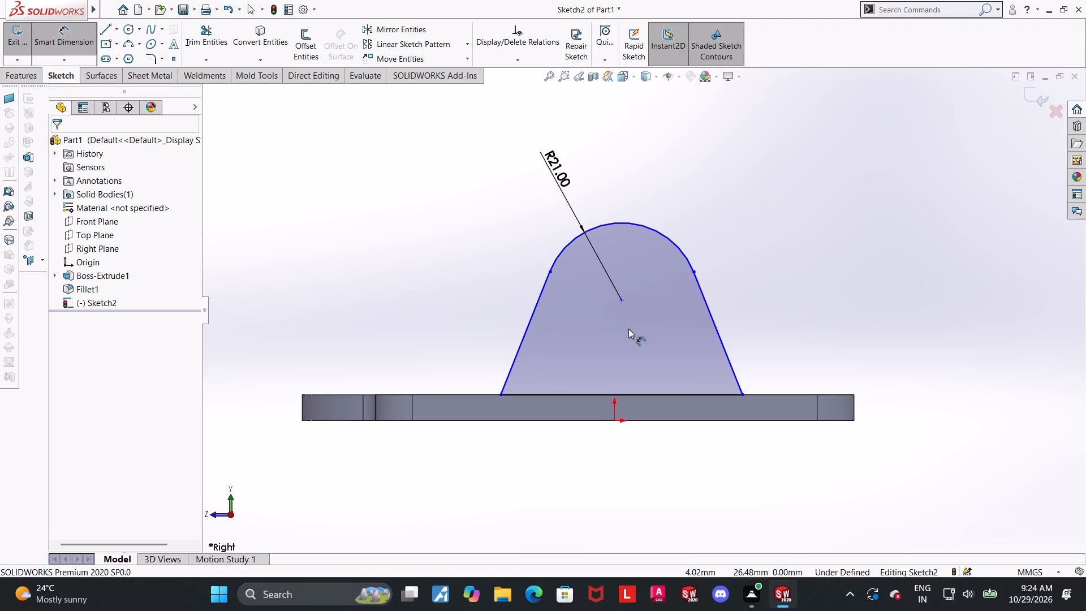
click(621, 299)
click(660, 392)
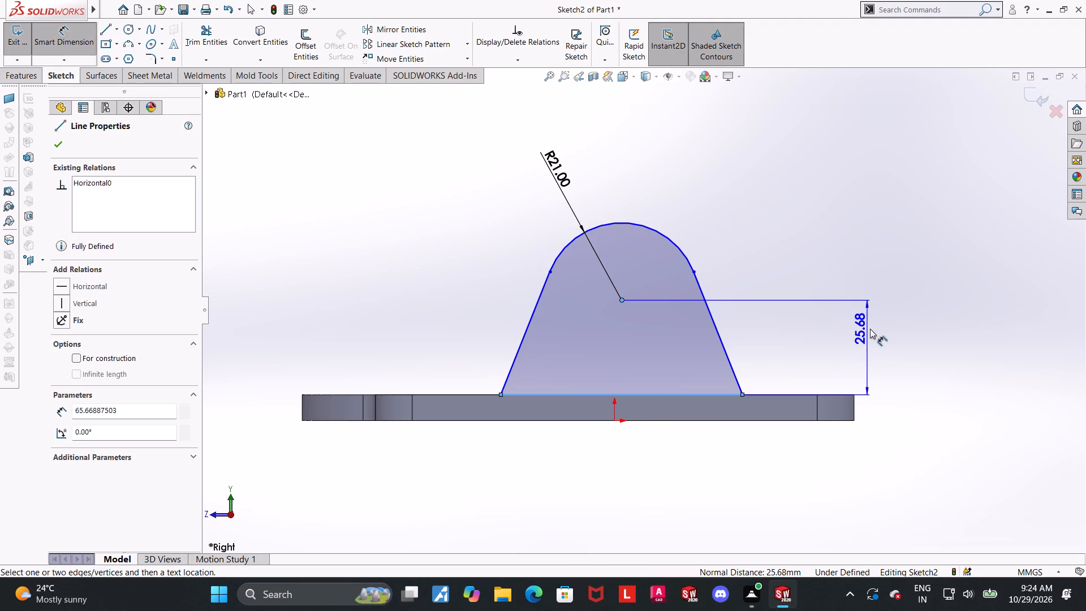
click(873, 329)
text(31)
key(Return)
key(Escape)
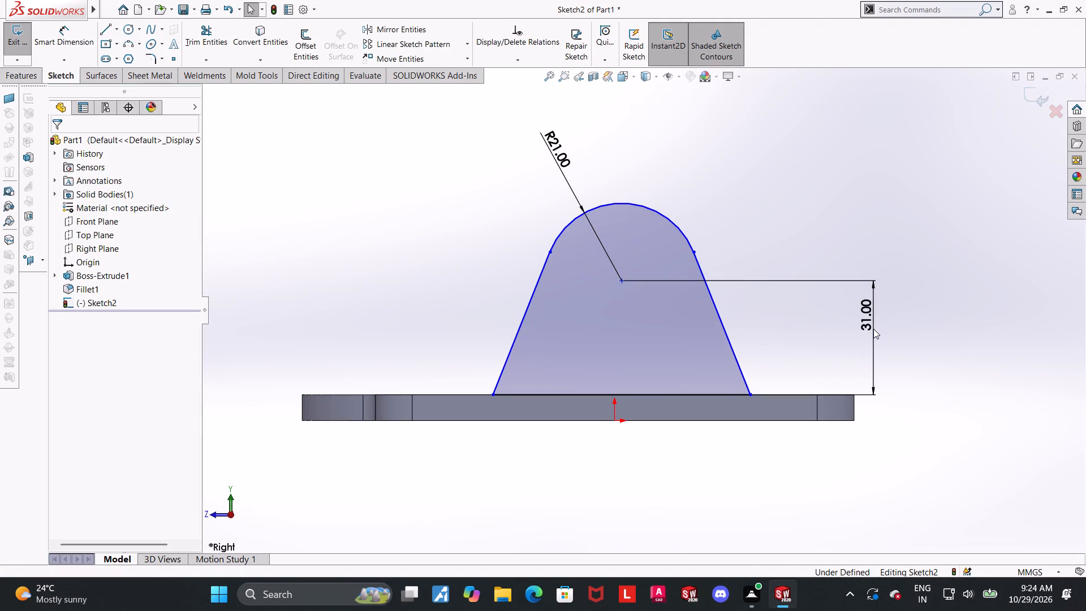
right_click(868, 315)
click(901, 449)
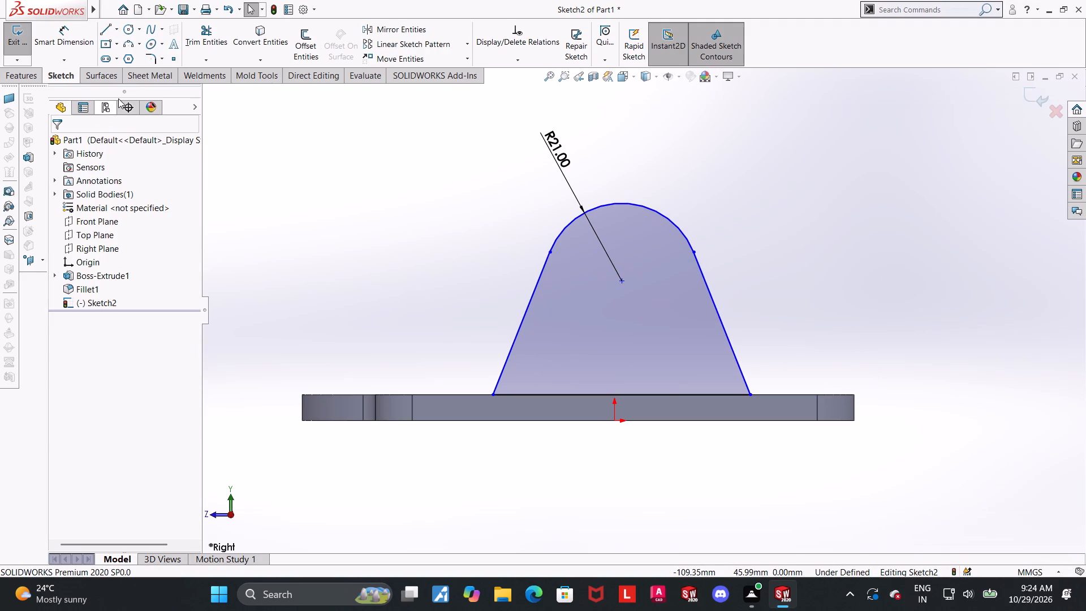
Dimension the arc centre 31 mm above the plate's bottom edge.
click(35, 33)
click(623, 283)
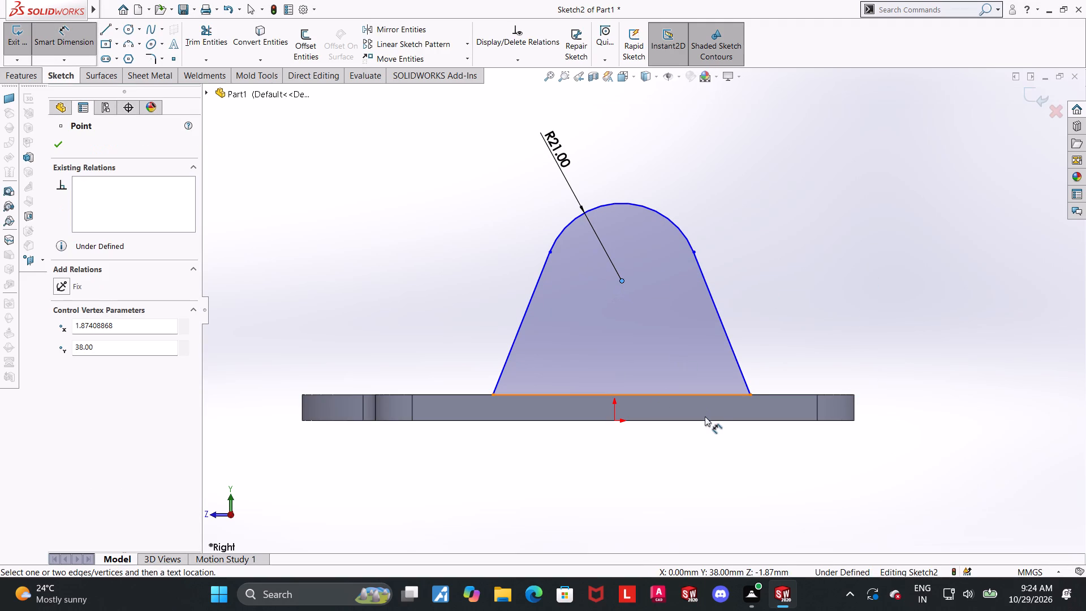
click(707, 420)
click(1036, 356)
text(31)
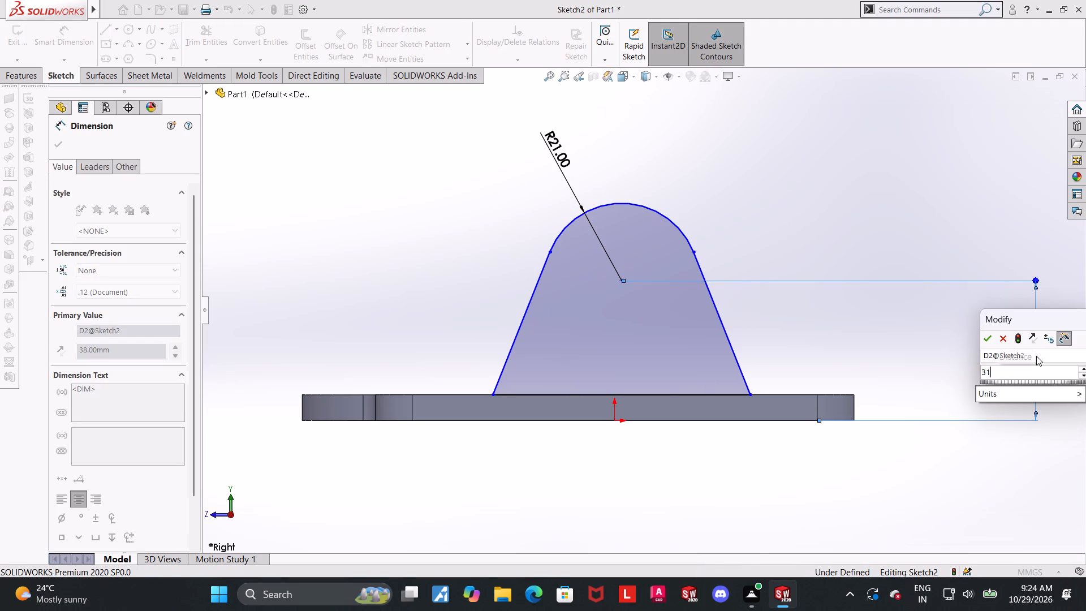
key(Return)
key(Escape)
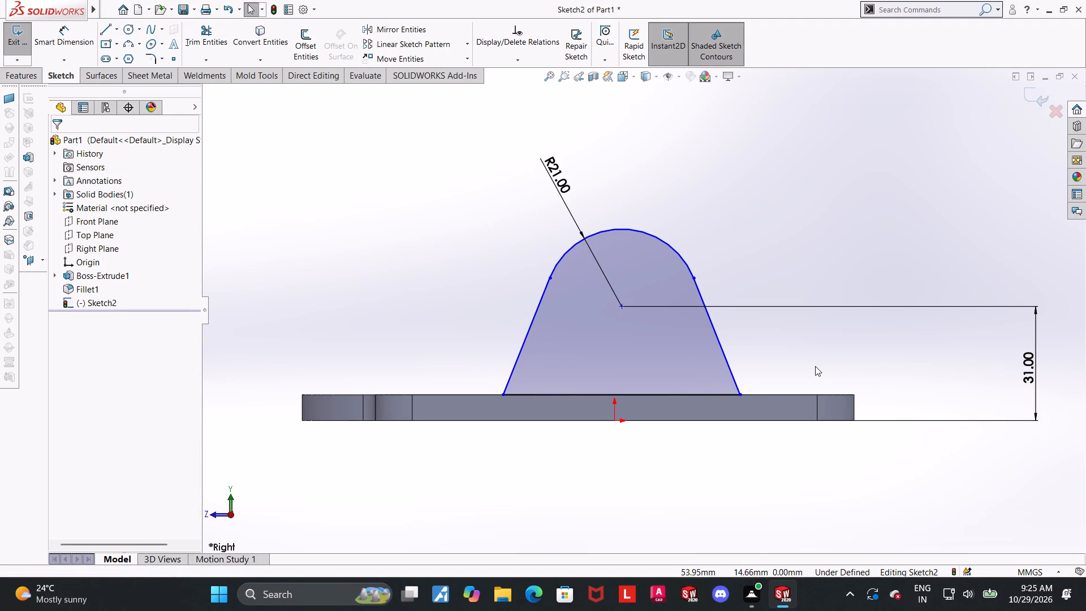
Give the 31 mm height dimension a bilateral tolerance with an upper value of +0.34 mm.
scroll(764, 358, up, 1)
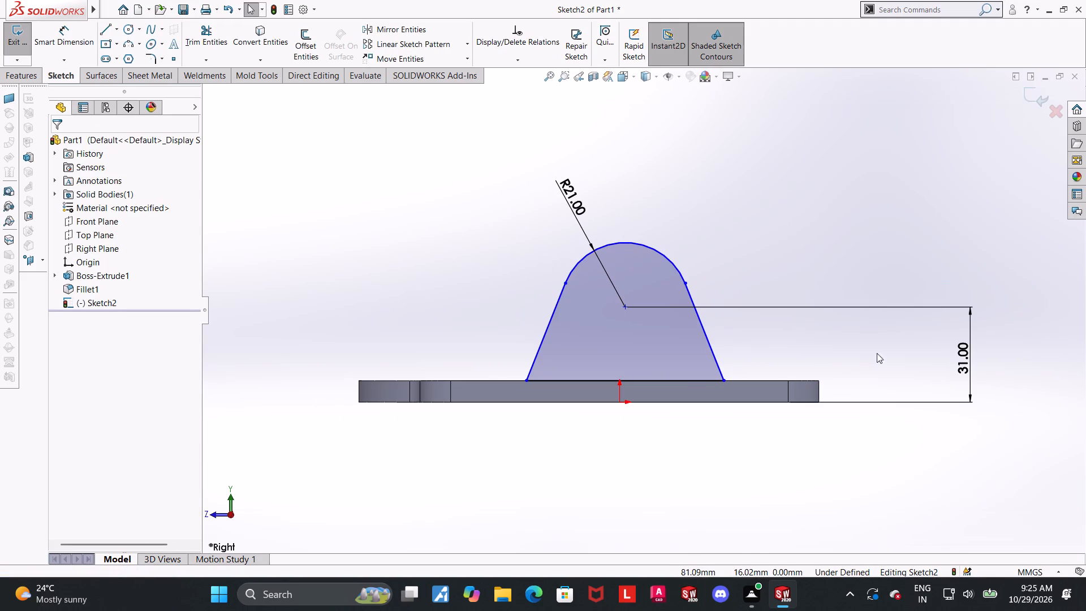
double_click(973, 353)
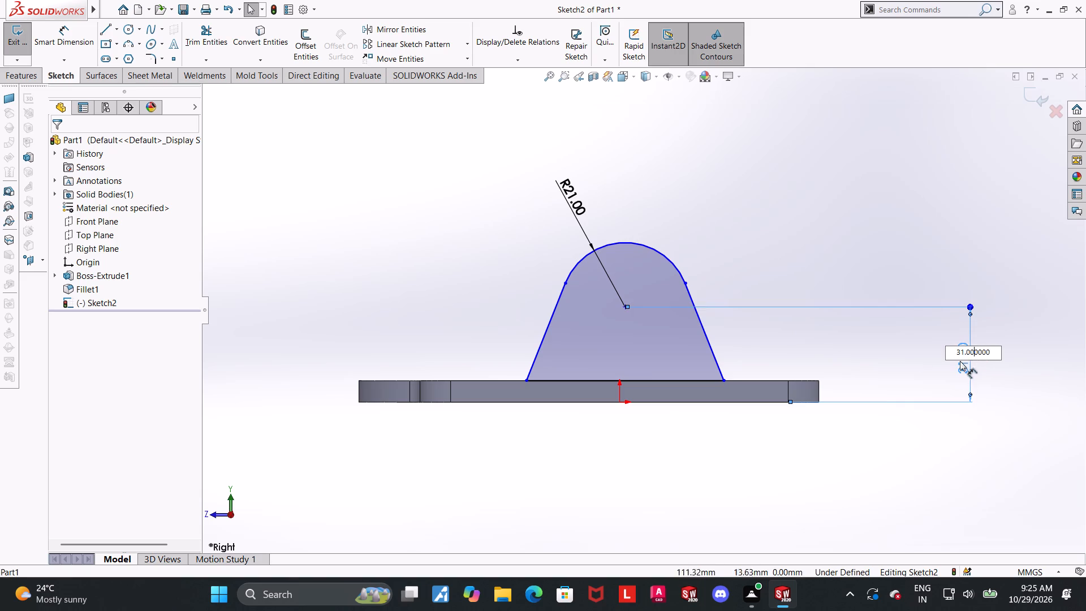
click(986, 391)
double_click(966, 358)
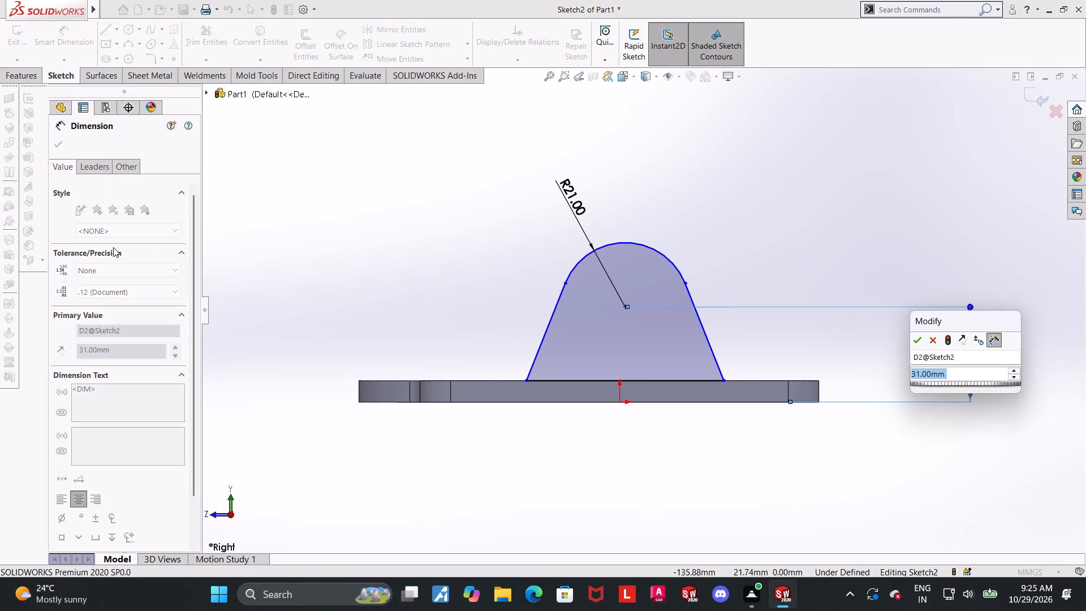
click(915, 338)
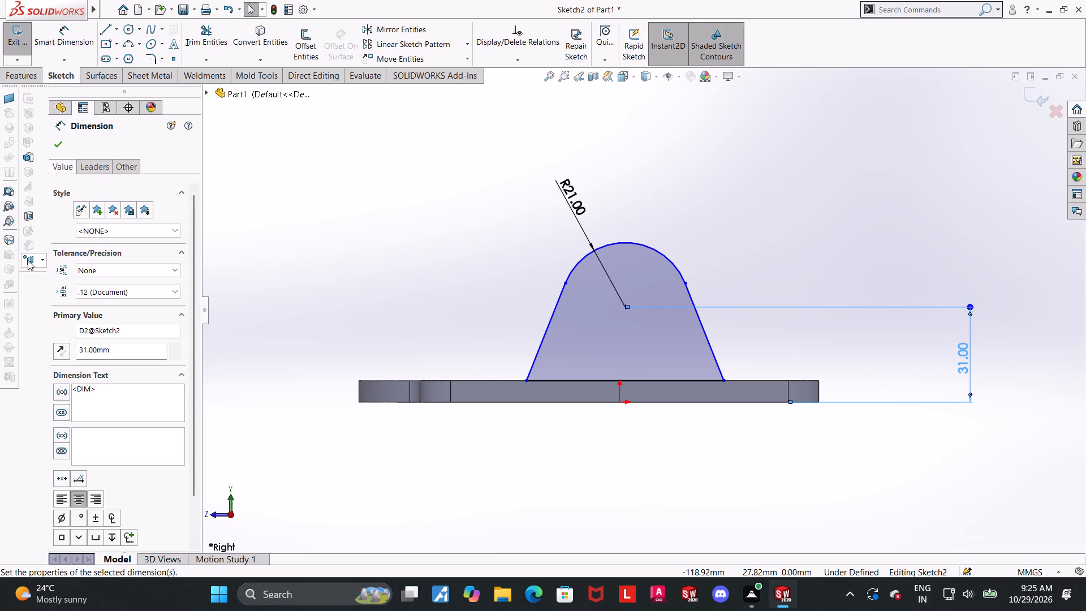
click(80, 266)
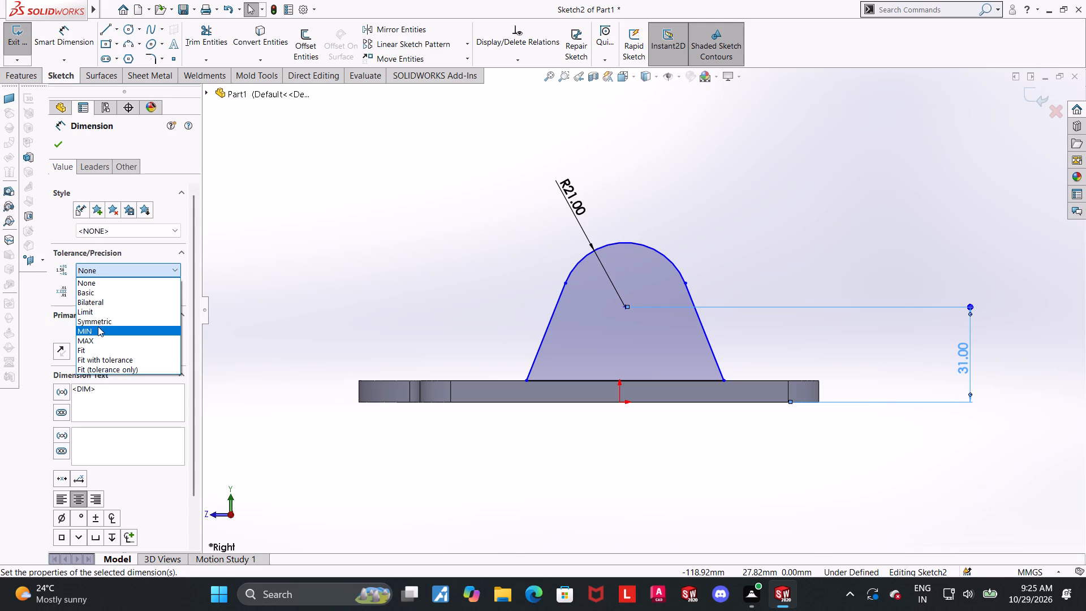
click(97, 319)
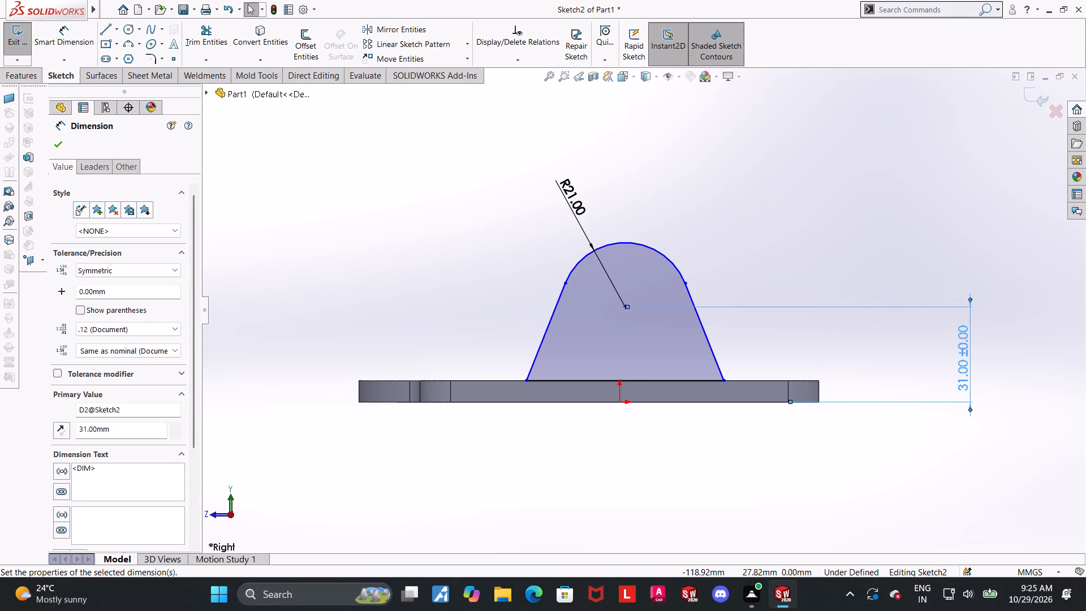
click(117, 266)
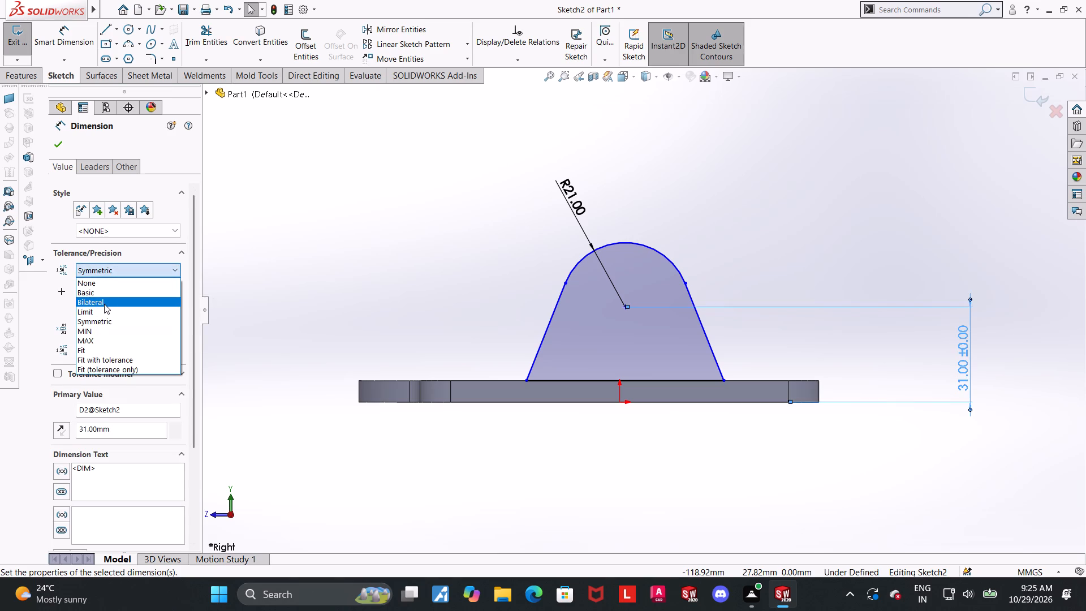
click(104, 304)
drag(123, 295, 0, 279)
text(0.34)
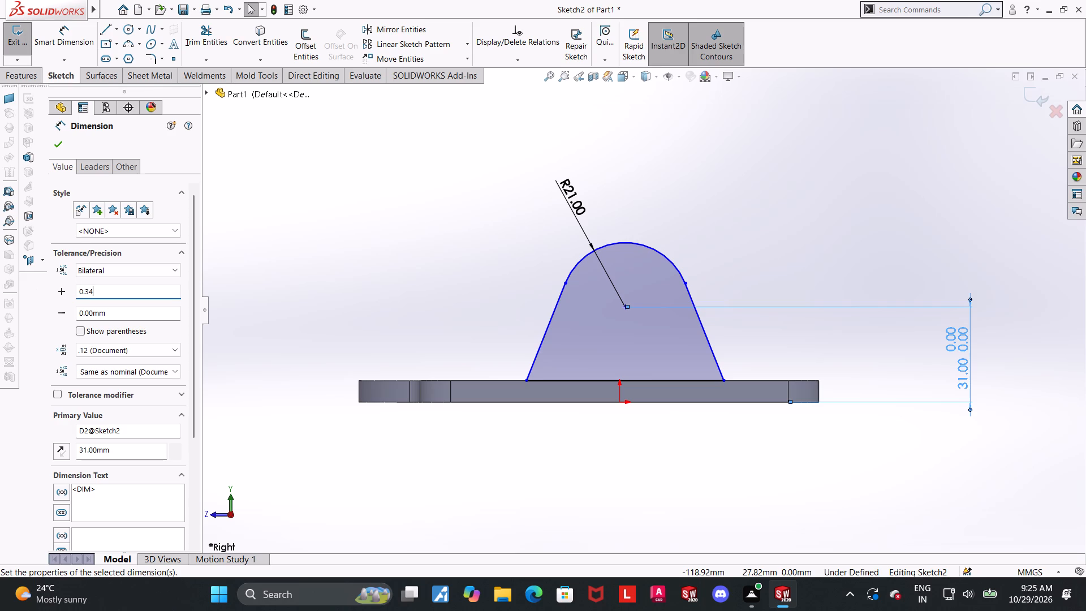
key(Return)
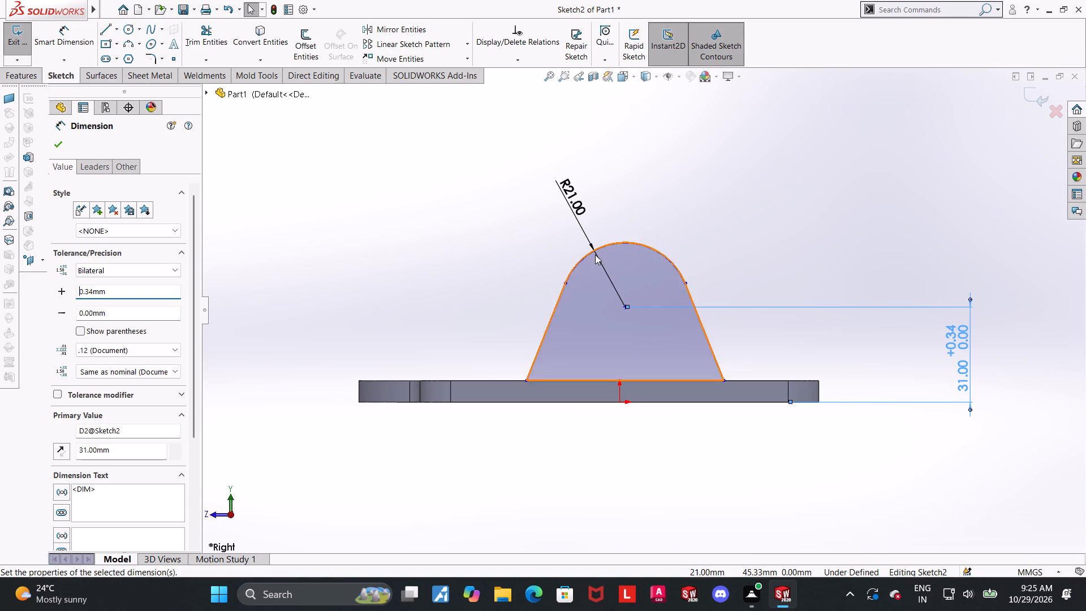
click(57, 141)
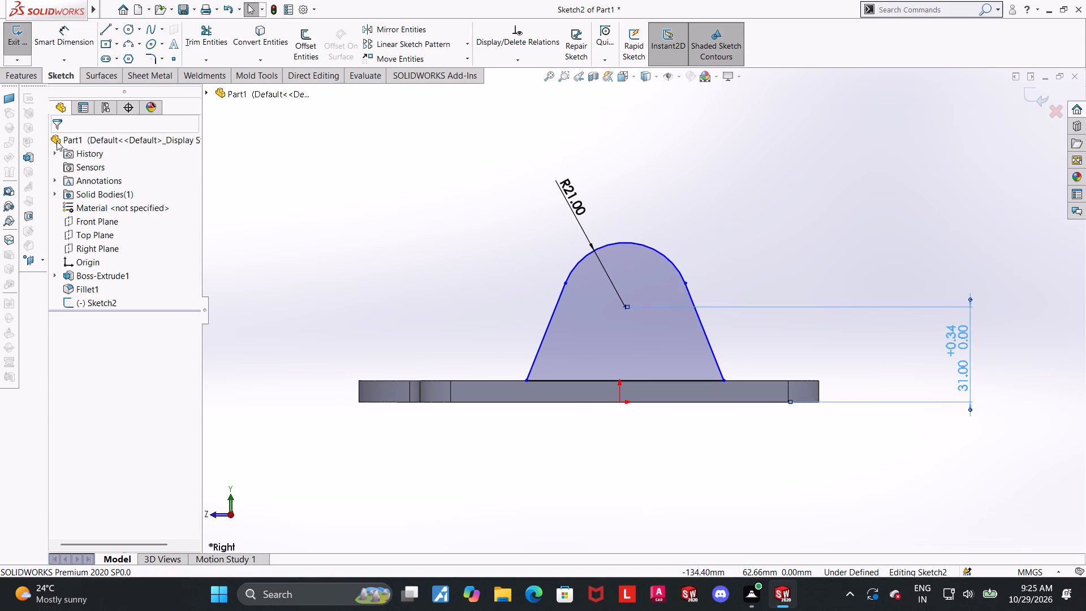
click(854, 479)
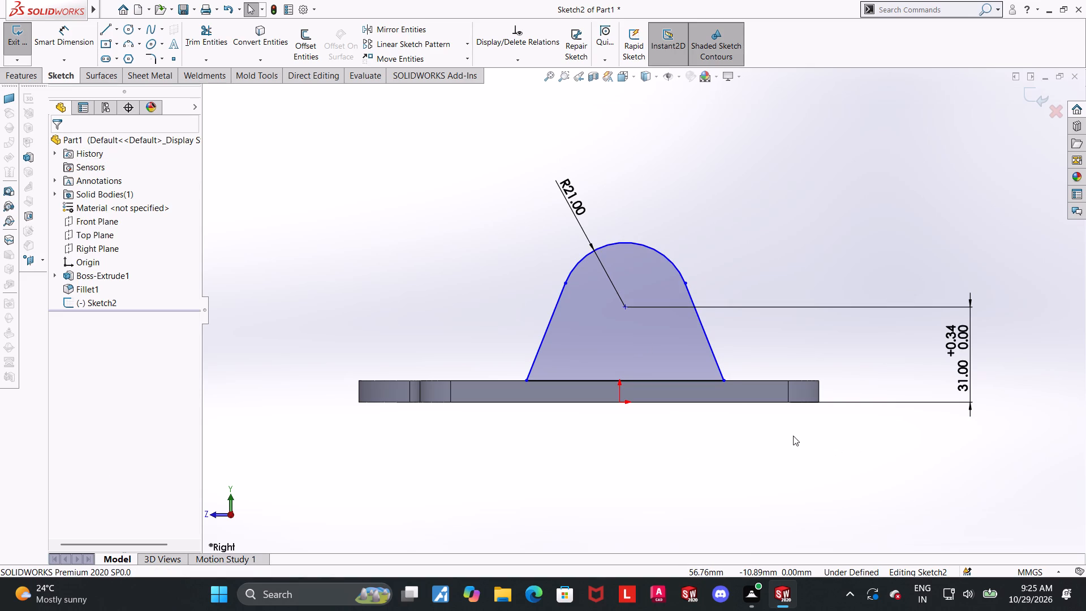
Dimension the profile's base line to a length of 72 mm.
click(53, 43)
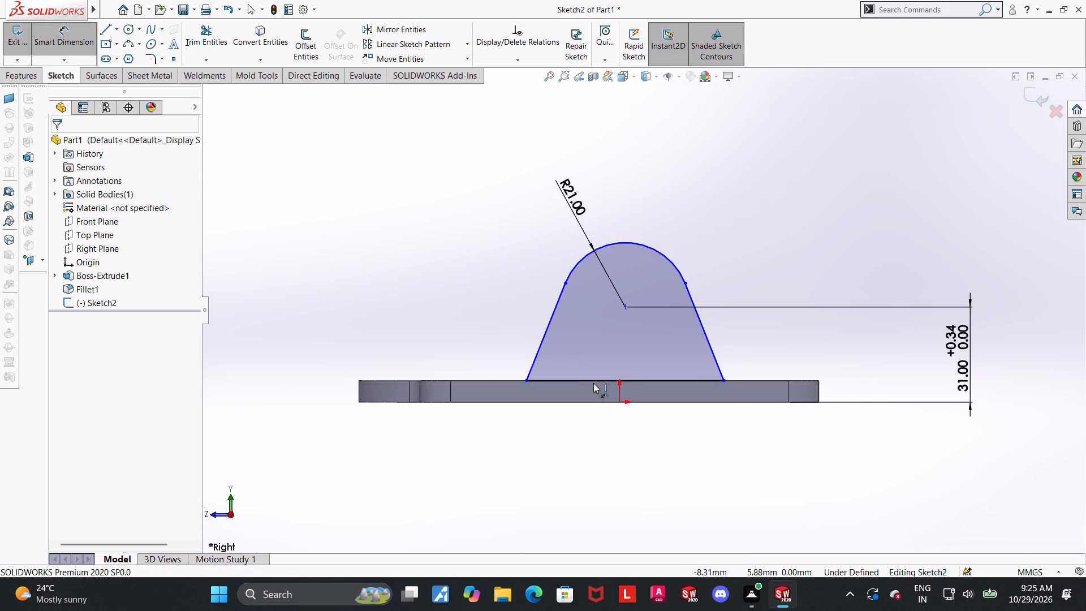
click(589, 377)
click(562, 451)
text(72)
key(Return)
key(Escape)
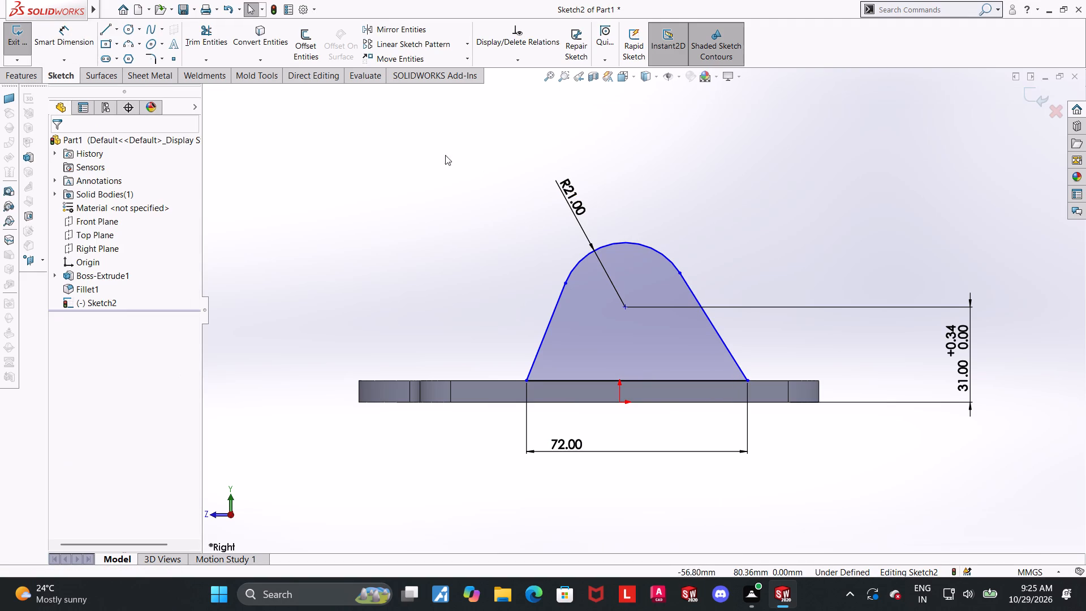
Dimension the arc centre 65 mm horizontally from the plate's end edge opposite the bulge.
click(82, 39)
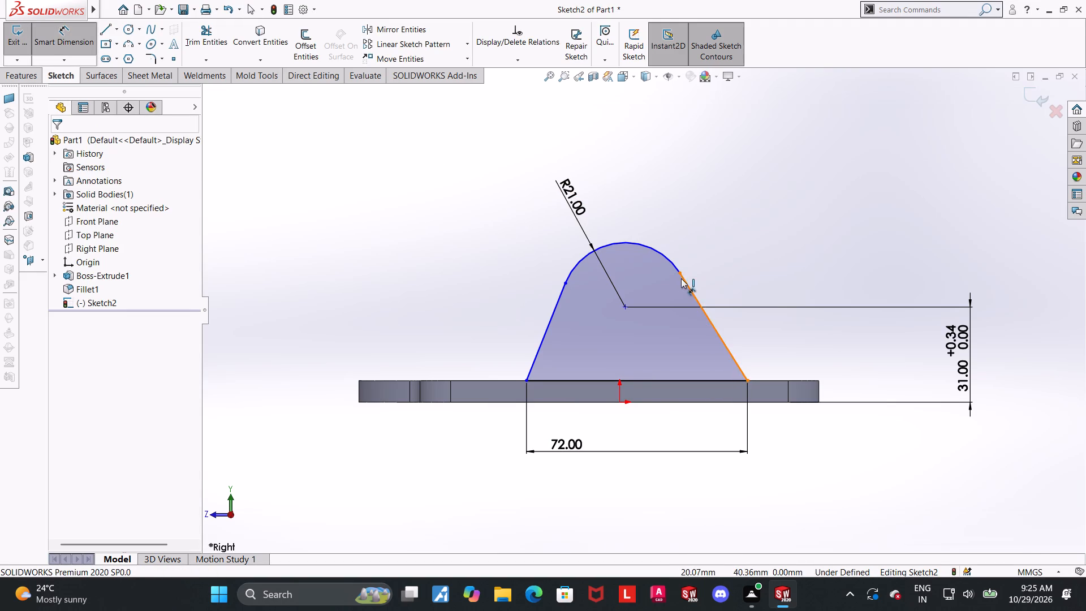
scroll(774, 298, up, 1)
scroll(775, 299, down, 1)
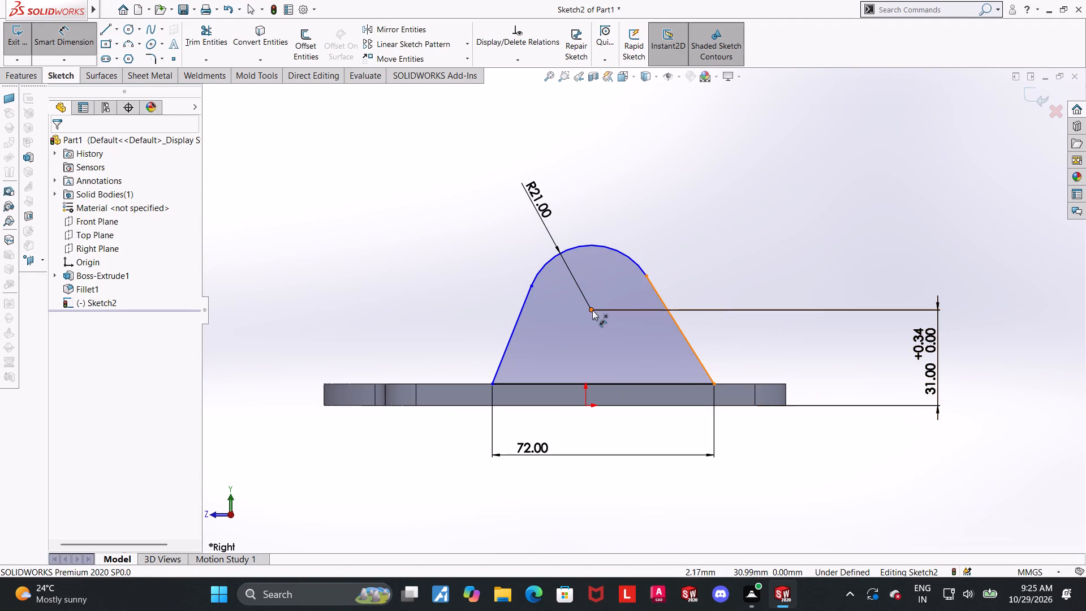
click(591, 309)
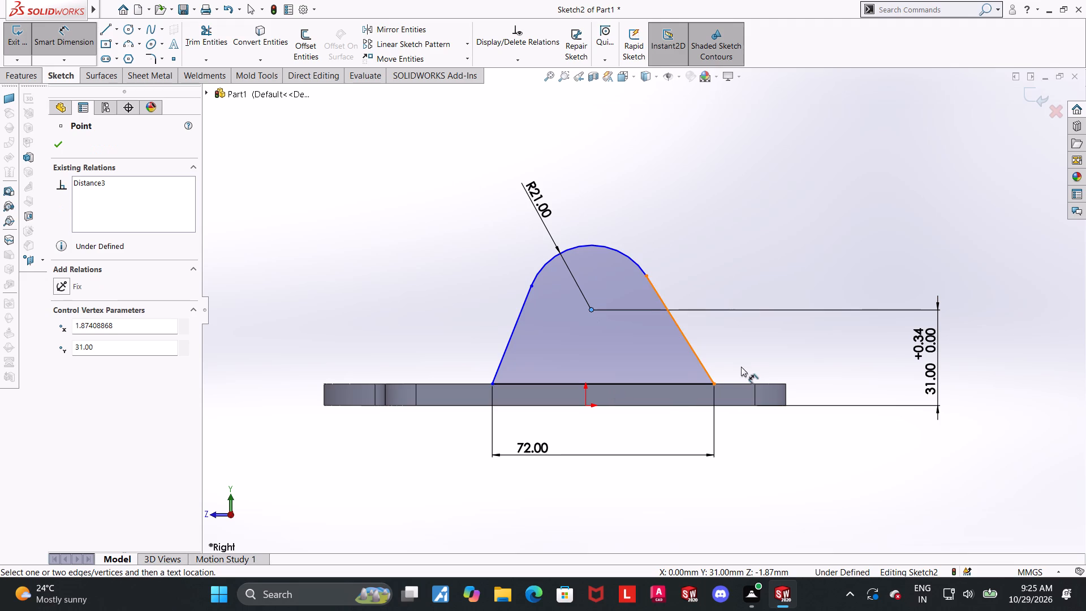
click(787, 395)
click(729, 520)
text(65)
key(Return)
key(Escape)
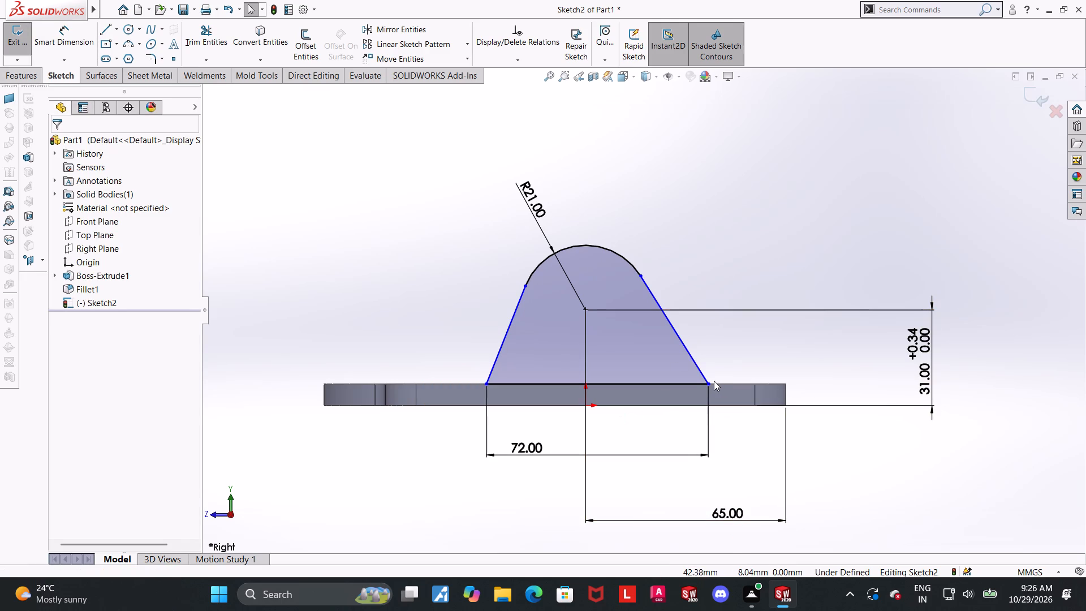
key(Escape)
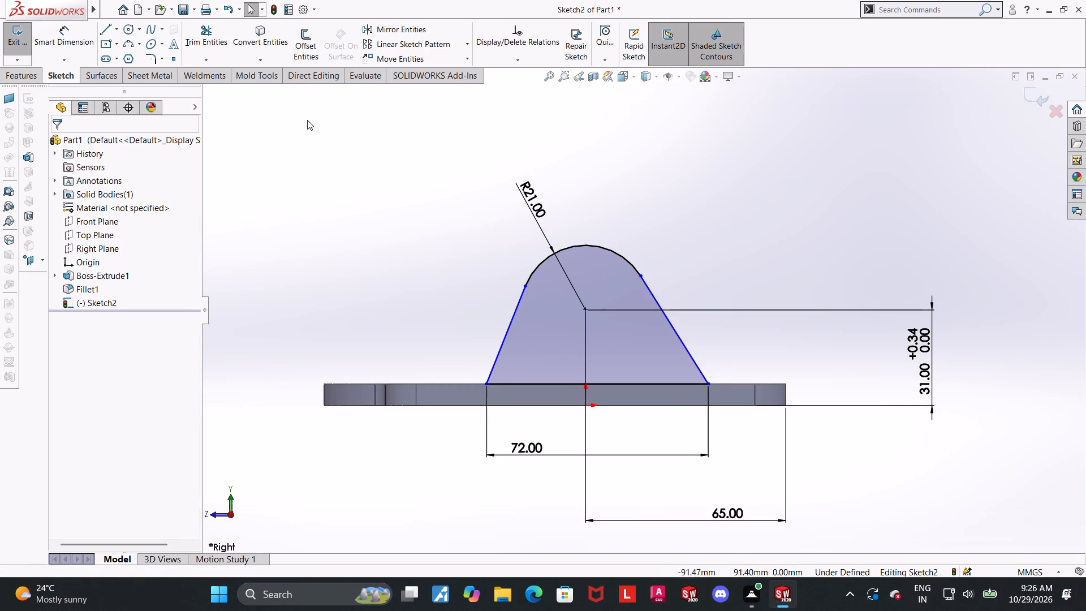
click(309, 117)
Draw a centerline from the arc centre straight down to the plate's bottom edge.
click(120, 28)
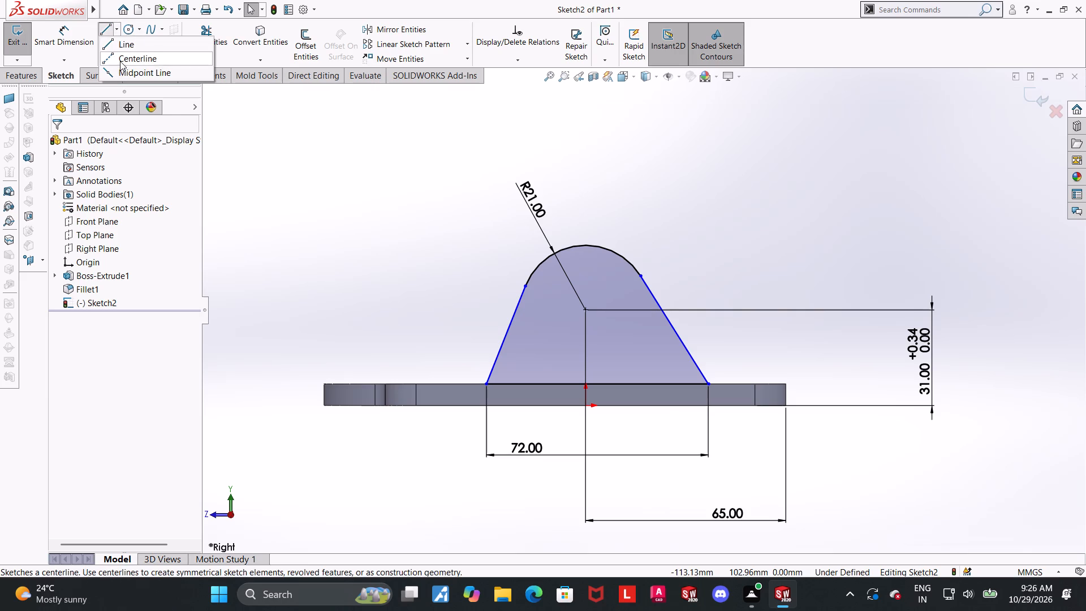
click(120, 61)
click(585, 311)
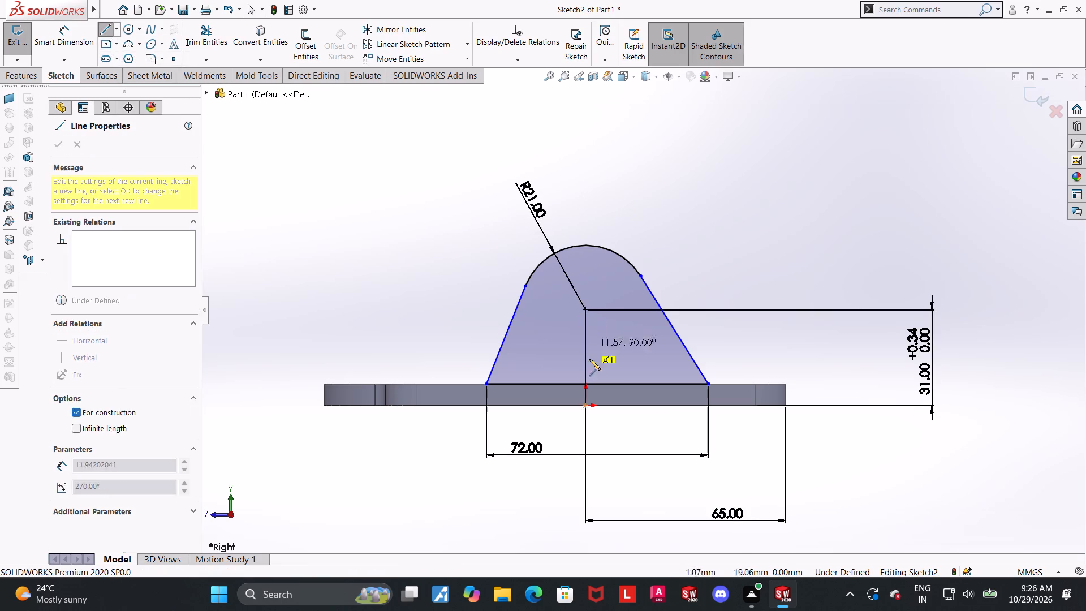
click(586, 405)
key(Escape)
key(Escape)
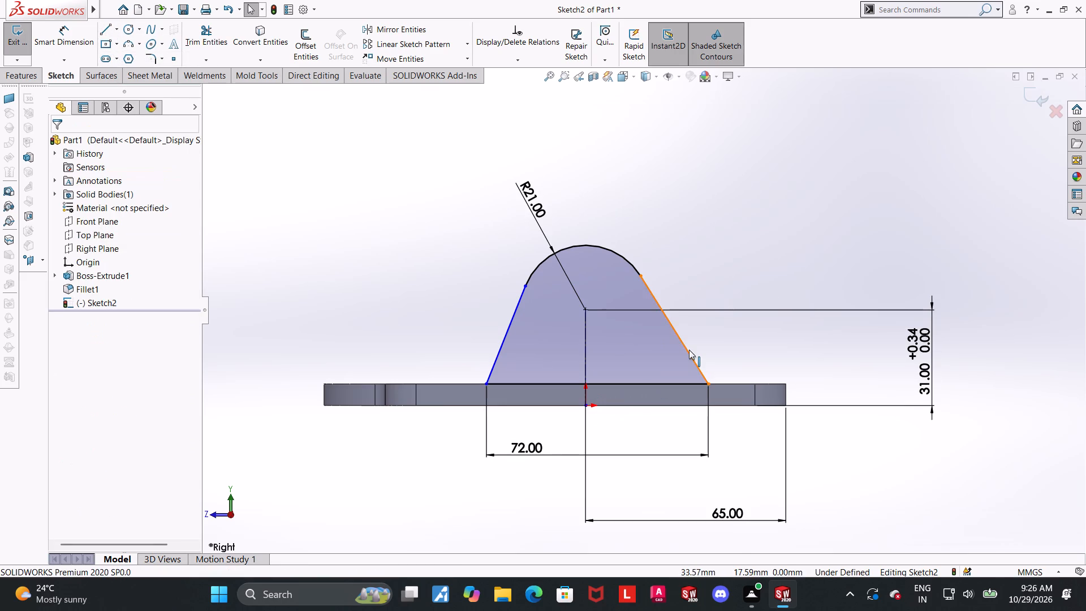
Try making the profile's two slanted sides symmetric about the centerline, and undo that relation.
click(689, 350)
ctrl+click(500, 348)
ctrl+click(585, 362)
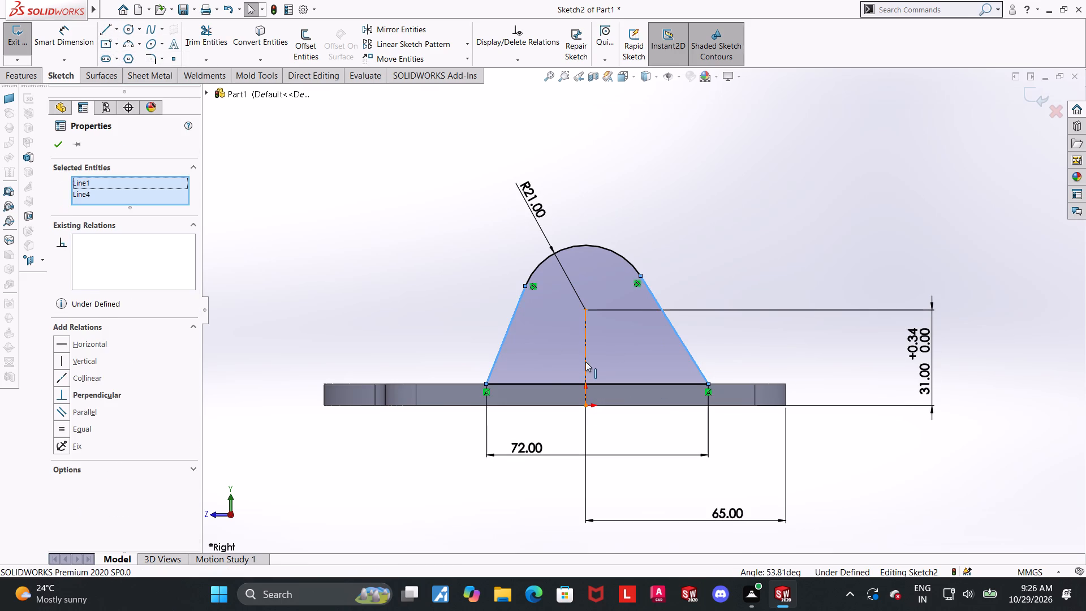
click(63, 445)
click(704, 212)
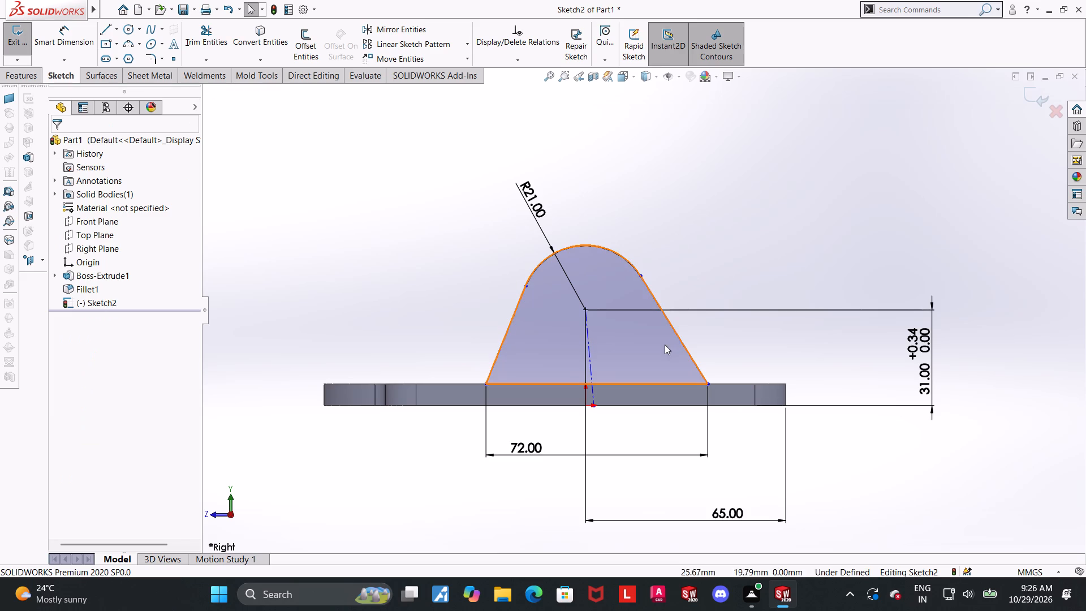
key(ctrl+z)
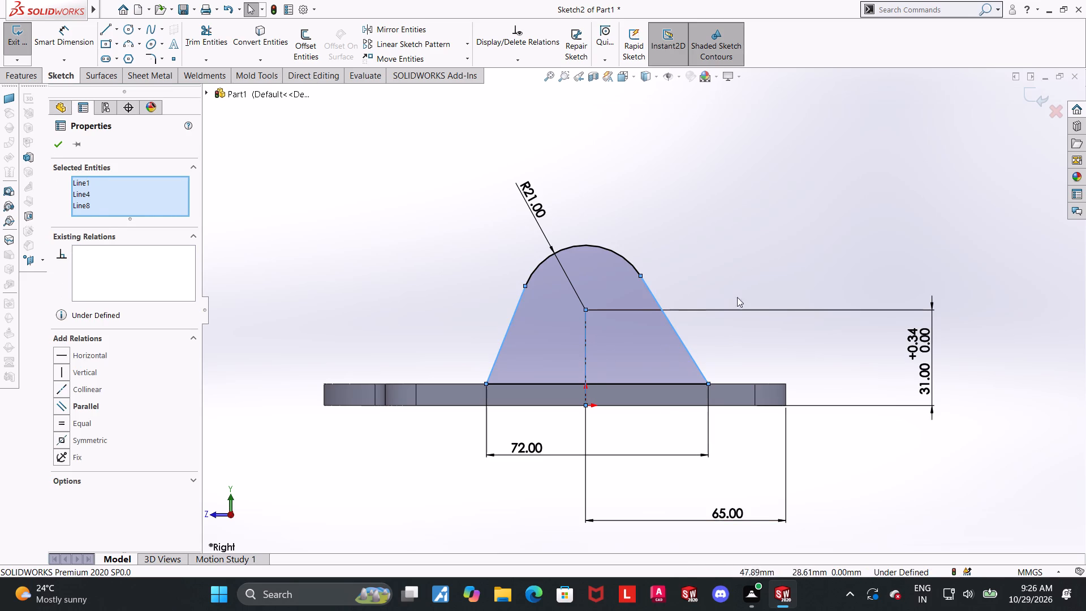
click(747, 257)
Add a Vertical relation to the centerline below the arc centre.
scroll(635, 382, down, 3)
click(550, 335)
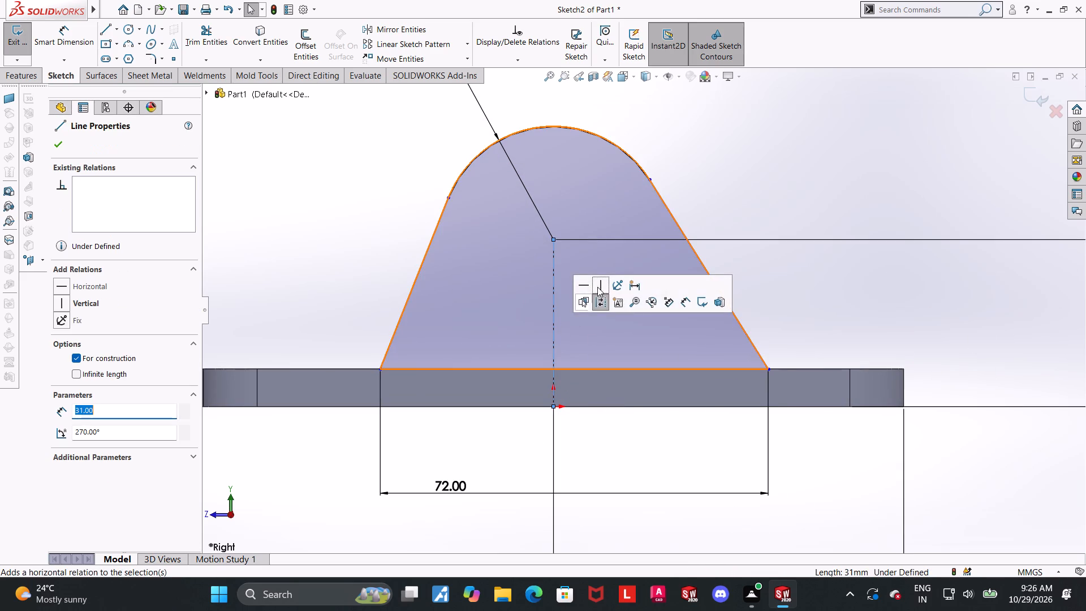
click(603, 287)
click(817, 175)
Make the profile's two slanted sides symmetric about the vertical centerline.
click(416, 279)
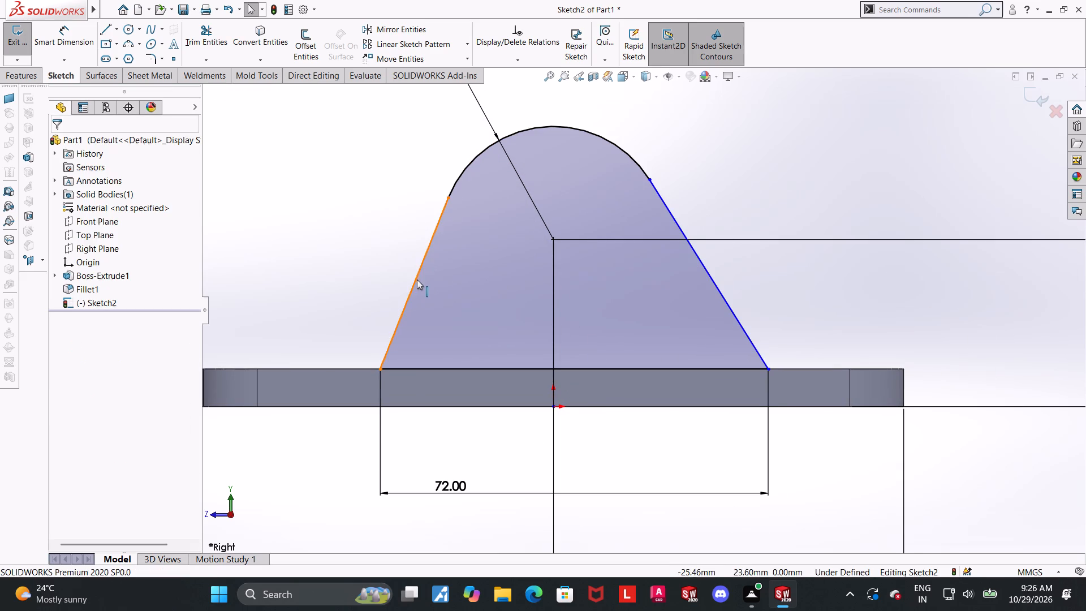
ctrl+click(556, 318)
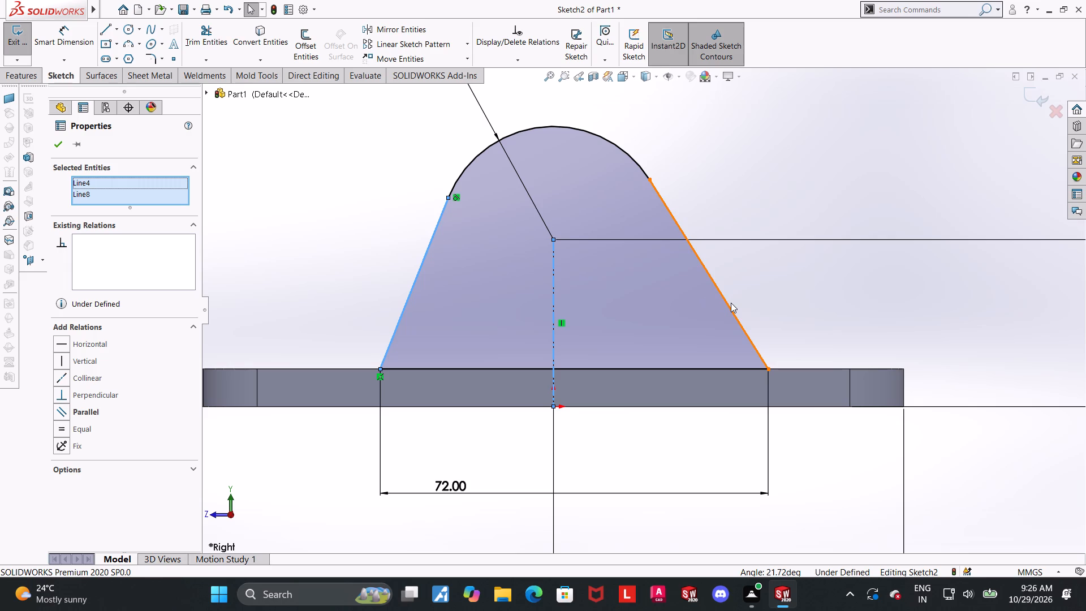
ctrl+click(727, 305)
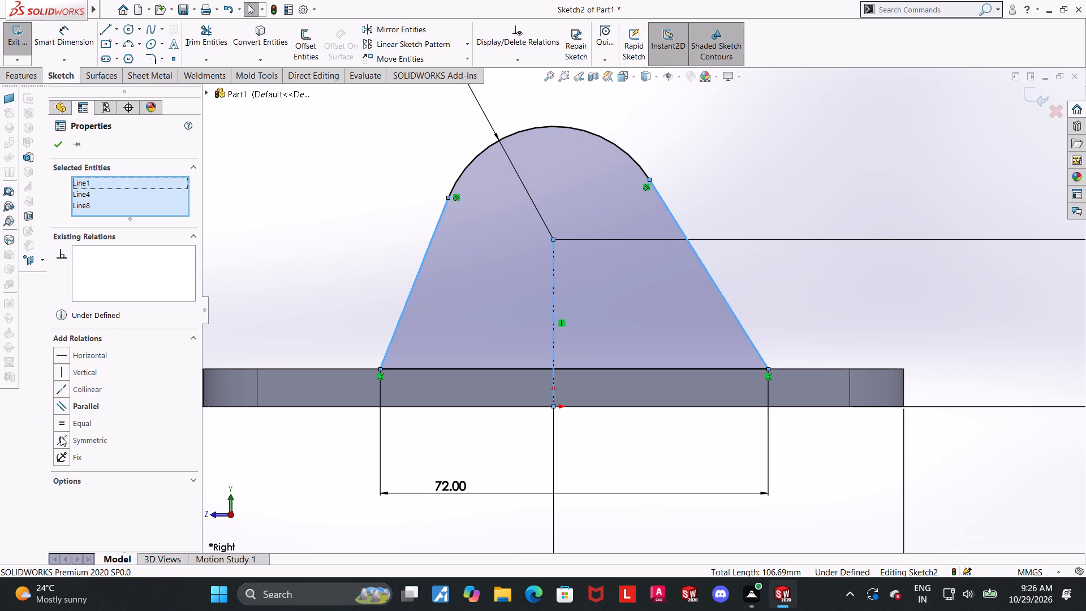
click(61, 436)
click(777, 163)
Examine the round-topped profile, its dimensions and its position on the plate.
scroll(777, 175, up, 4)
scroll(798, 272, up, 2)
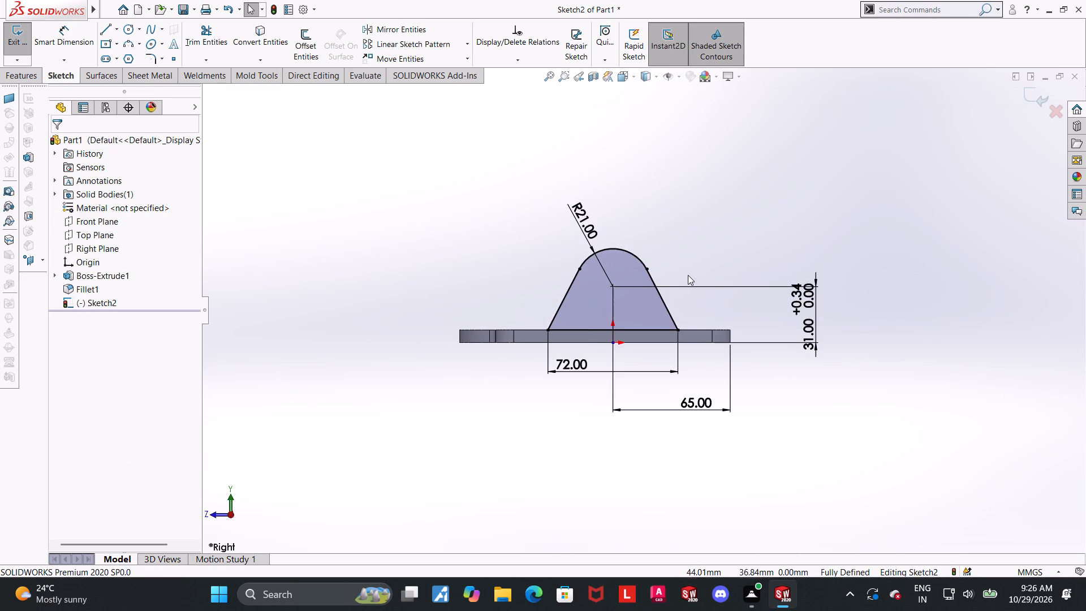
scroll(688, 275, down, 1)
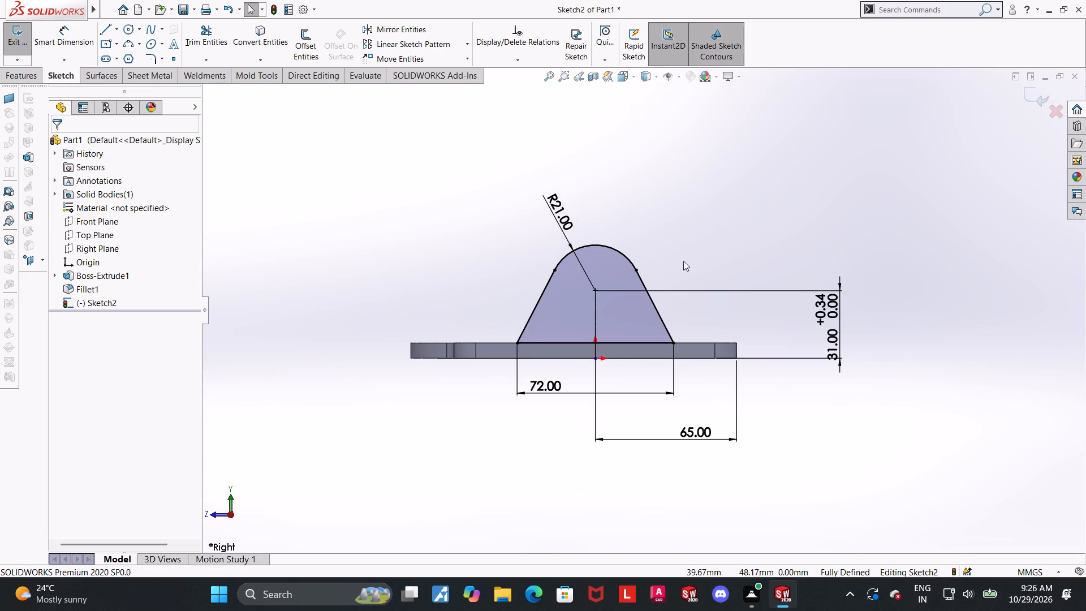
scroll(689, 270, up, 1)
scroll(657, 234, down, 1)
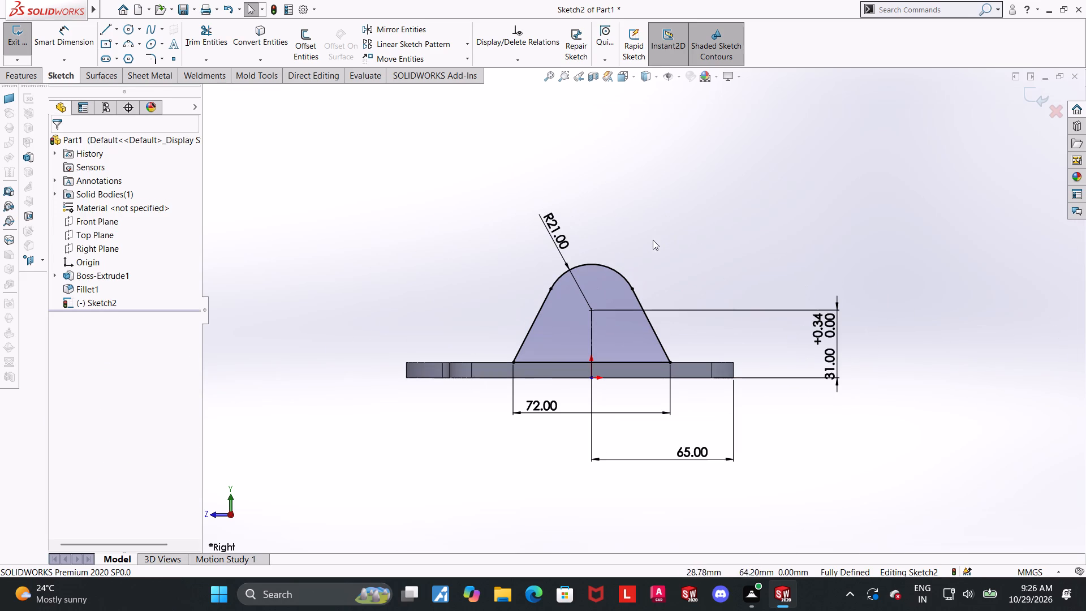
key(Escape)
scroll(666, 267, down, 1)
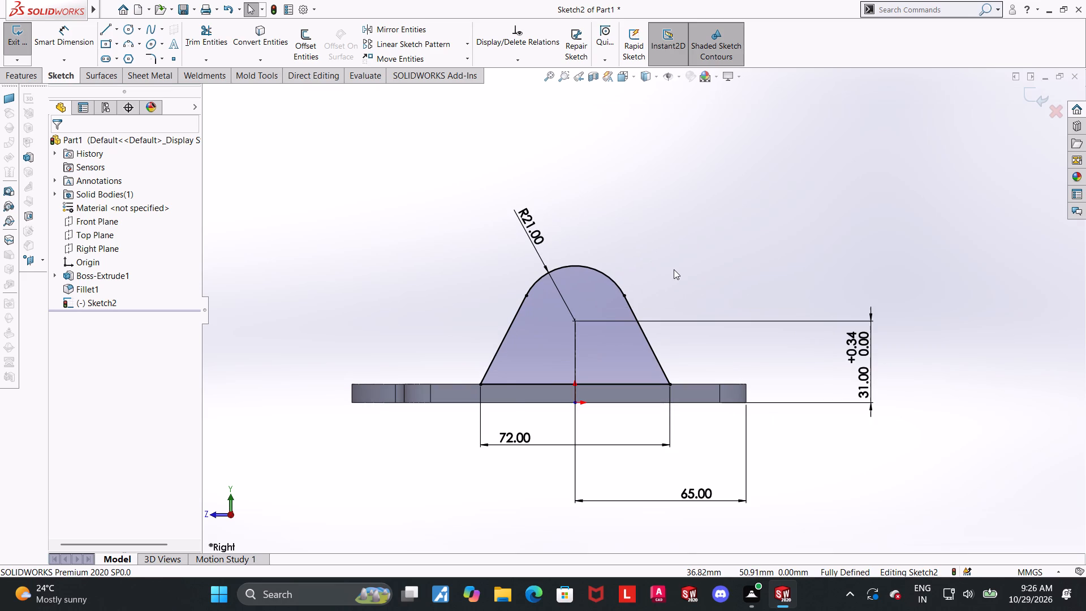
scroll(661, 427, up, 1)
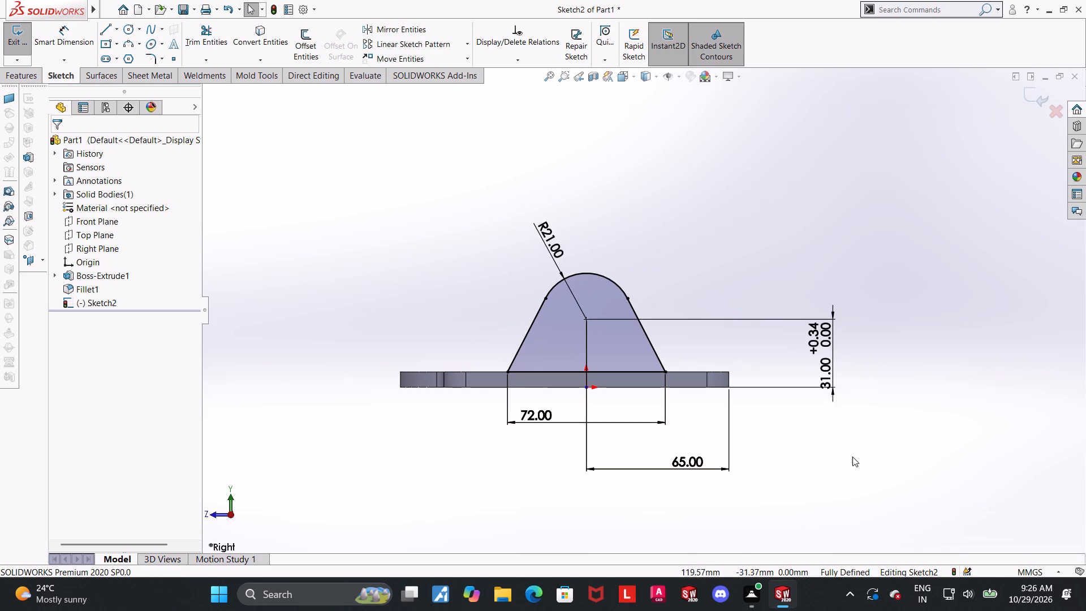
scroll(692, 443, up, 1)
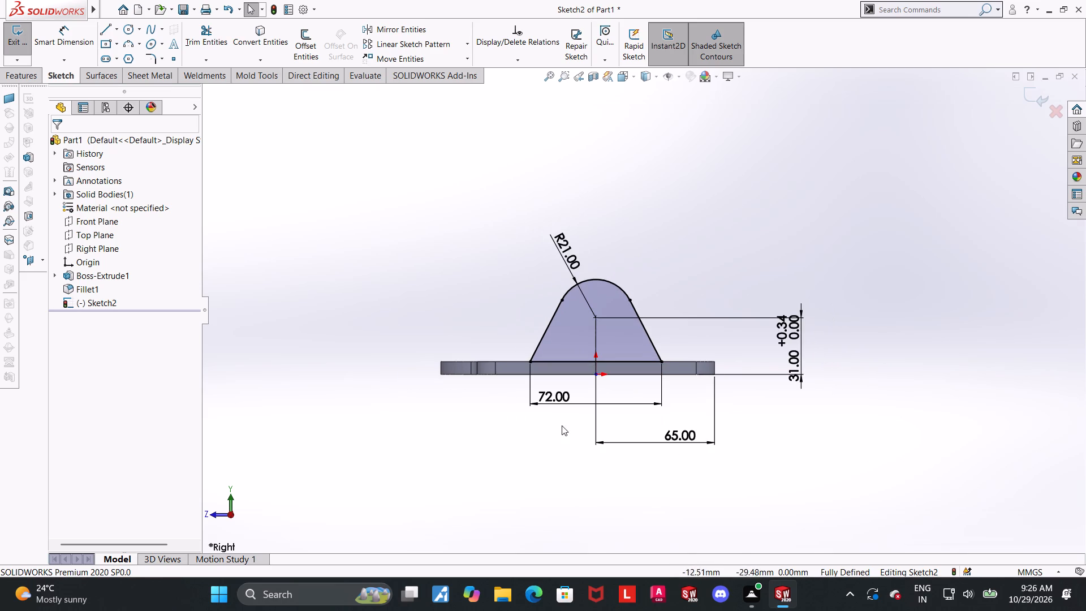
scroll(681, 381, down, 2)
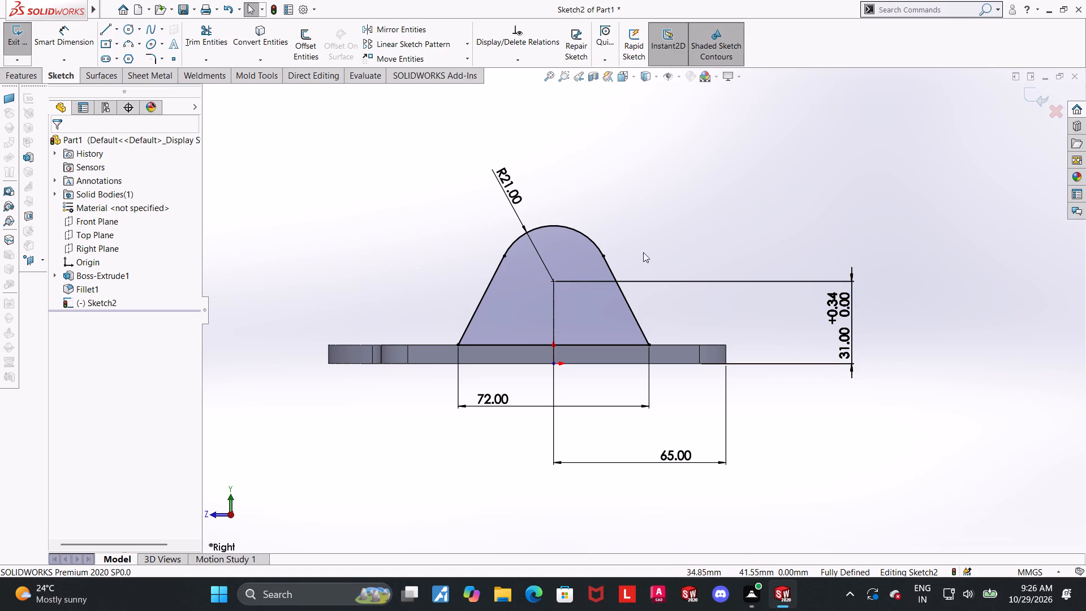
Finish the sketch and extrude the round-topped profile 104 mm with the Mid Plane end condition, merged with the plate.
click(1036, 97)
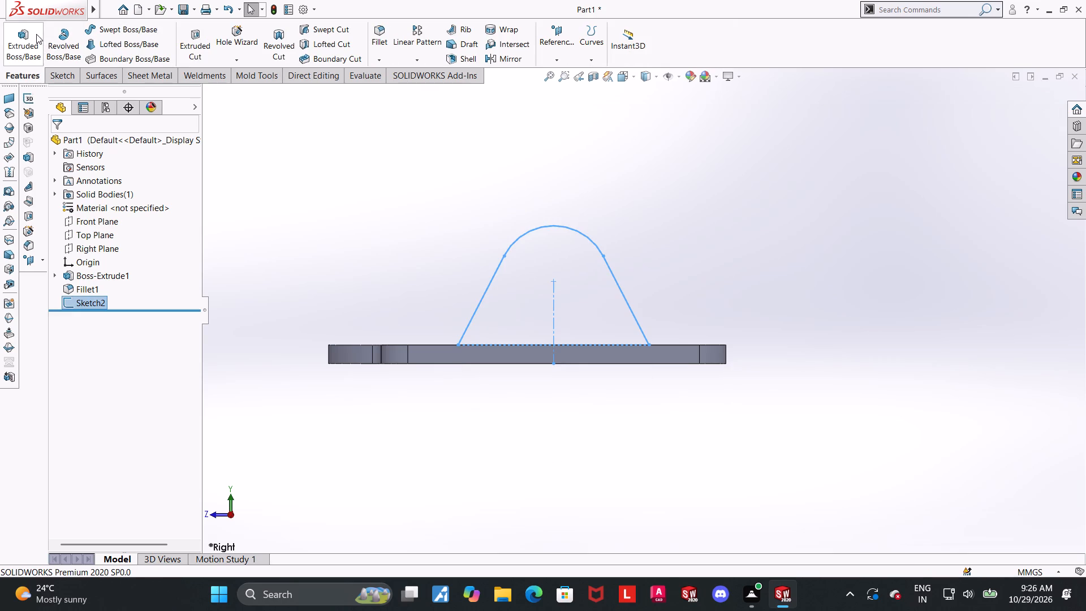
click(36, 34)
middle_drag(495, 217, 416, 239)
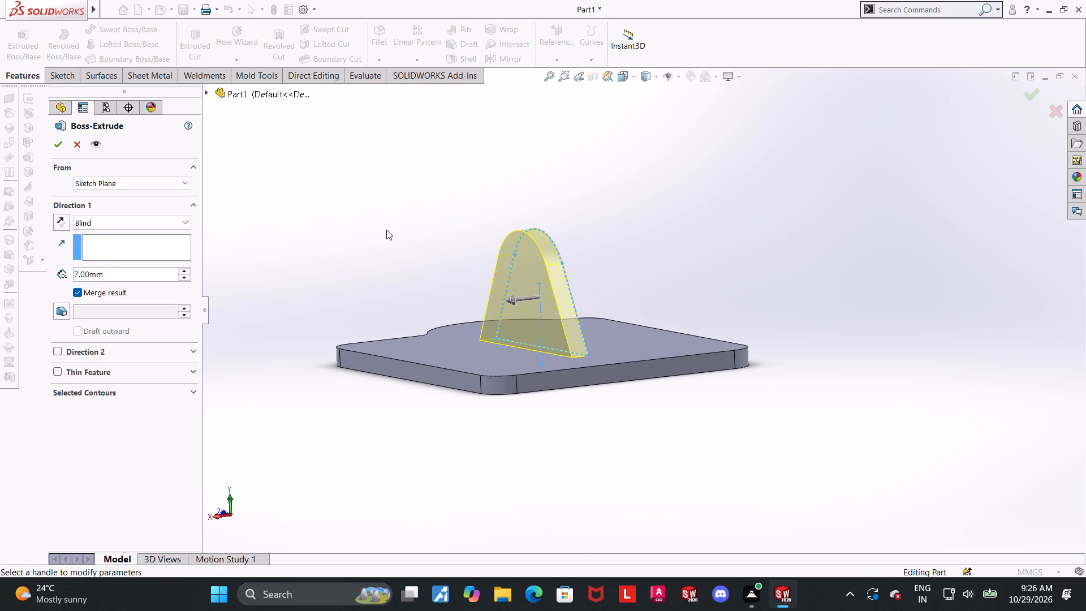
click(85, 222)
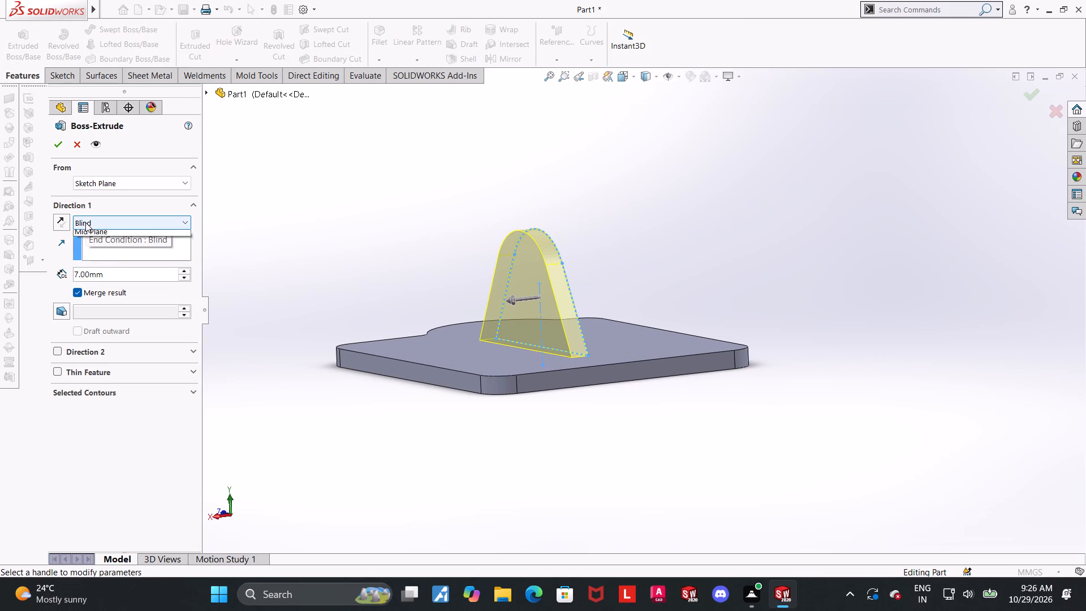
click(84, 294)
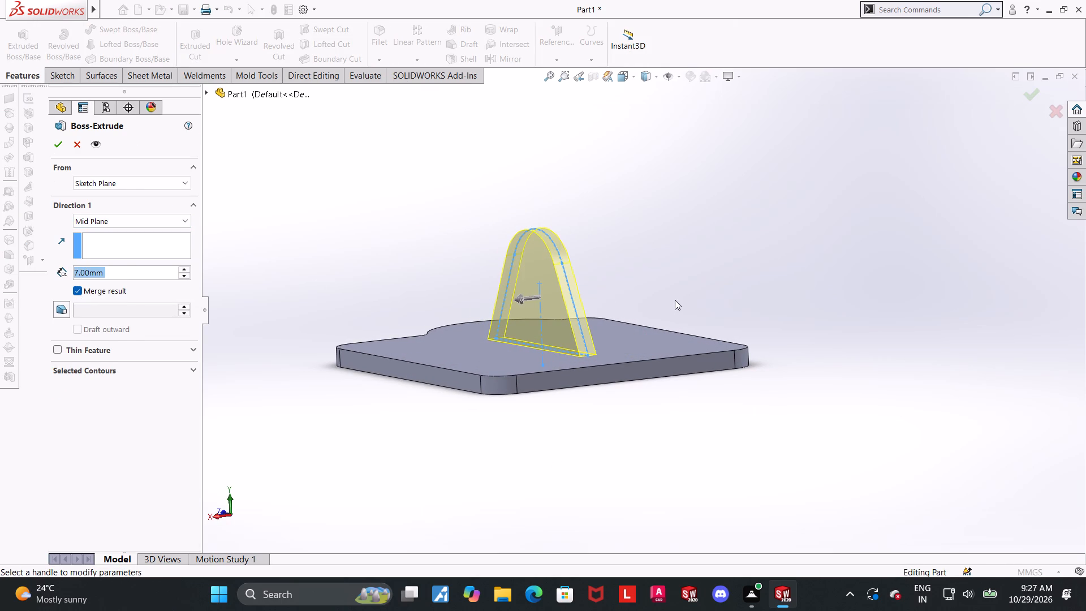
middle_drag(647, 296, 620, 358)
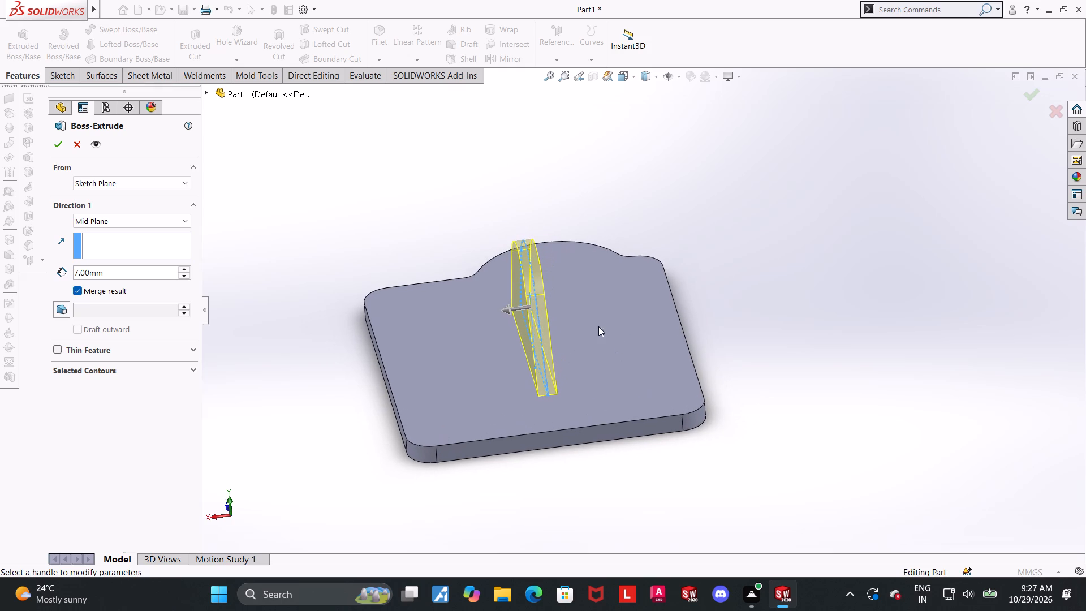
click(140, 265)
click(141, 270)
drag(152, 273, 142, 274)
drag(142, 274, 0, 256)
text(104)
key(Return)
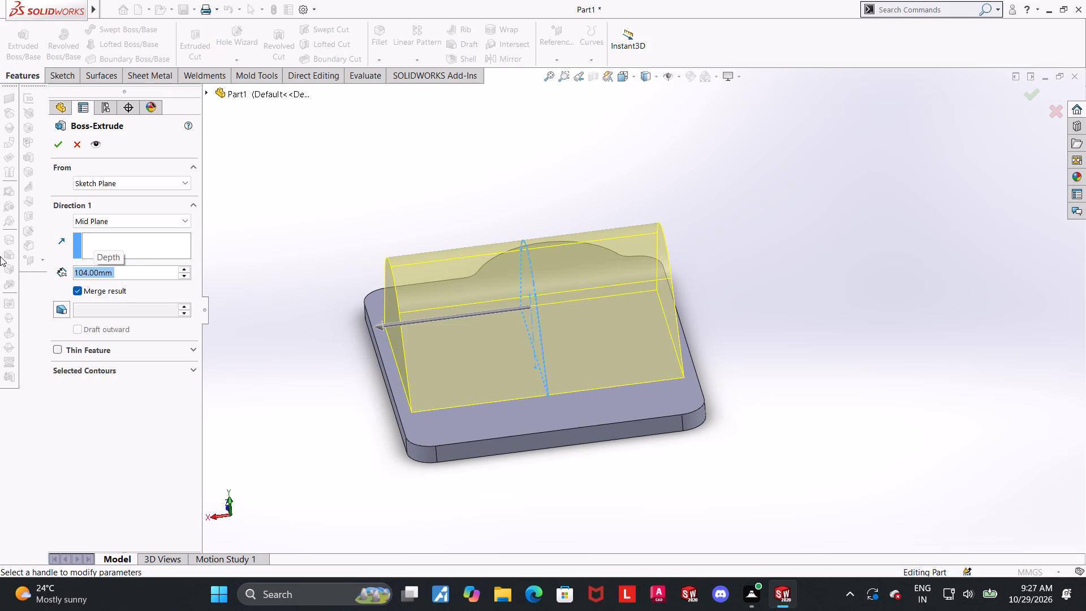
click(55, 144)
click(846, 364)
Start a new sketch on the Right Plane and view it face-on.
middle_drag(787, 372, 790, 339)
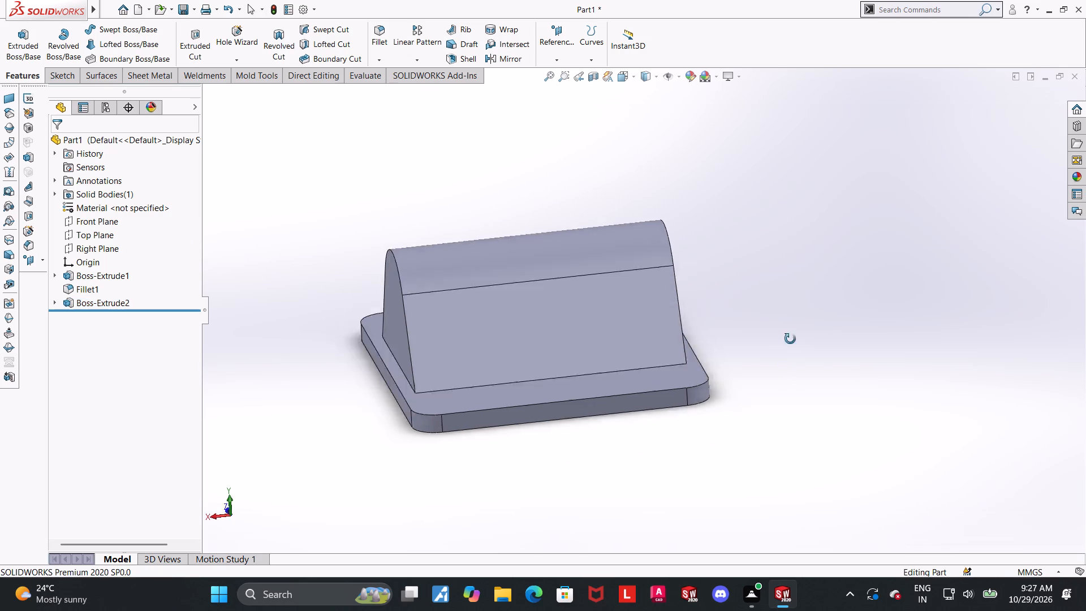
middle_drag(790, 339, 867, 256)
click(89, 247)
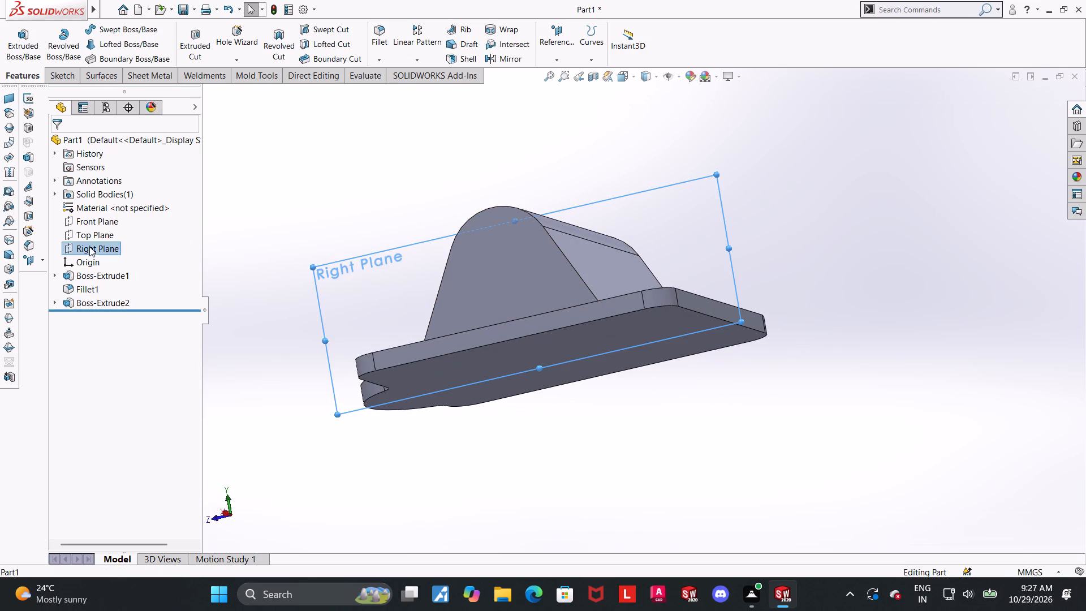
click(105, 230)
click(109, 317)
click(131, 303)
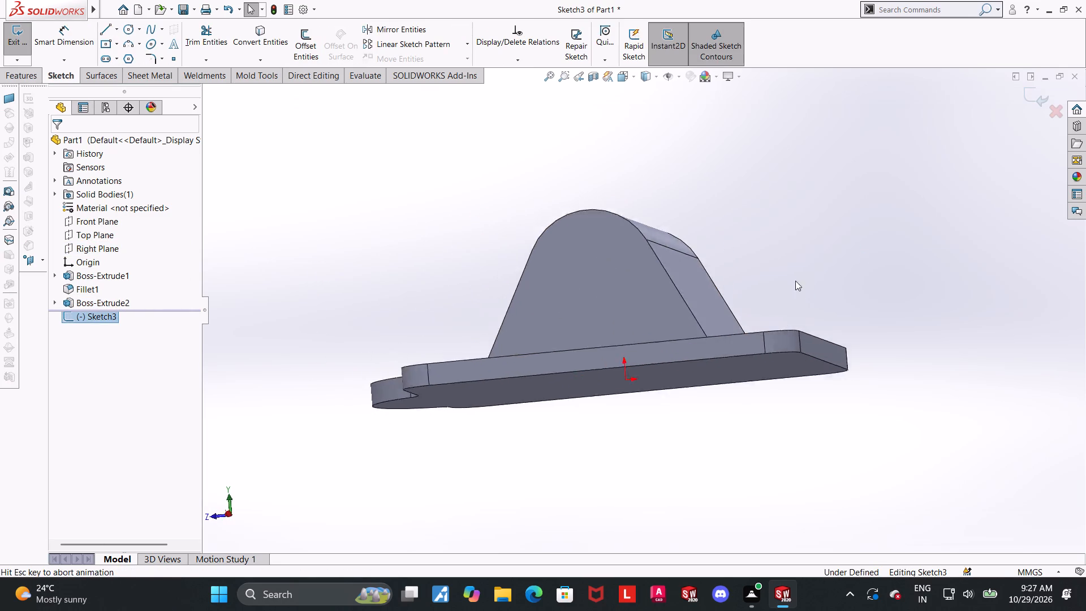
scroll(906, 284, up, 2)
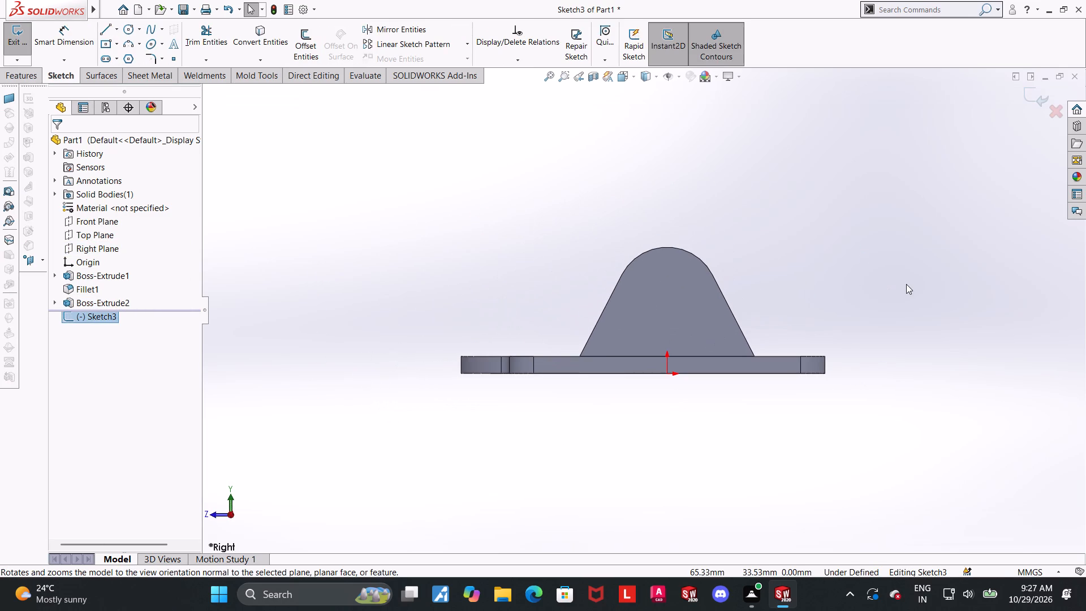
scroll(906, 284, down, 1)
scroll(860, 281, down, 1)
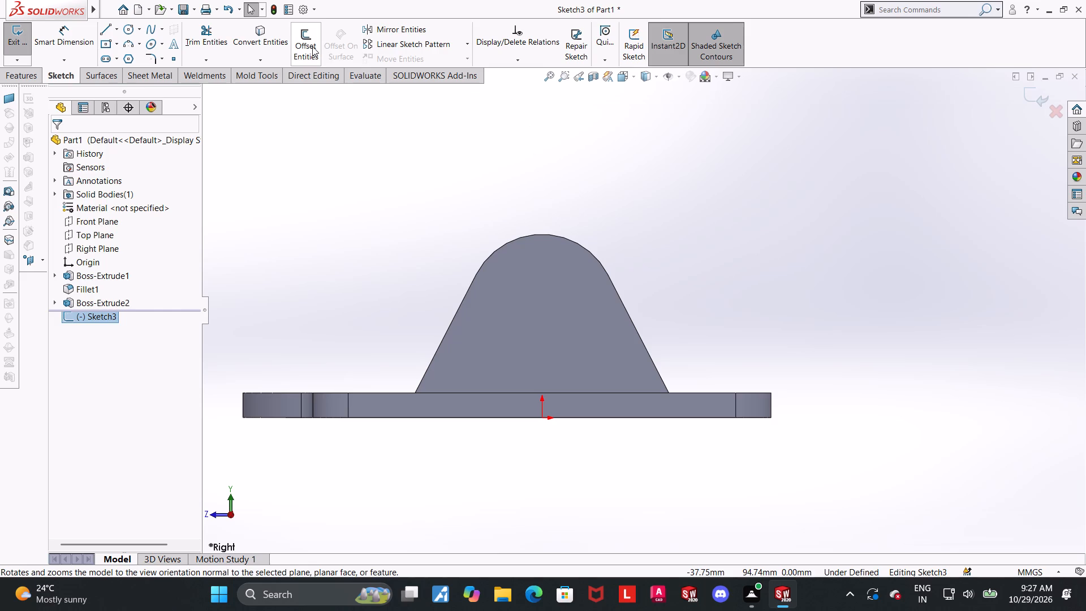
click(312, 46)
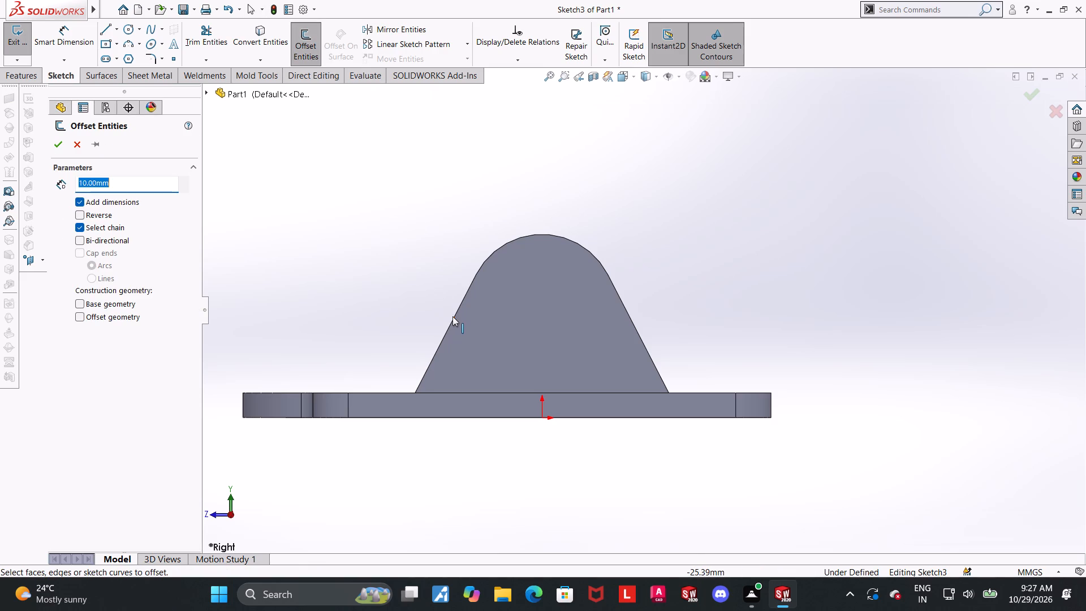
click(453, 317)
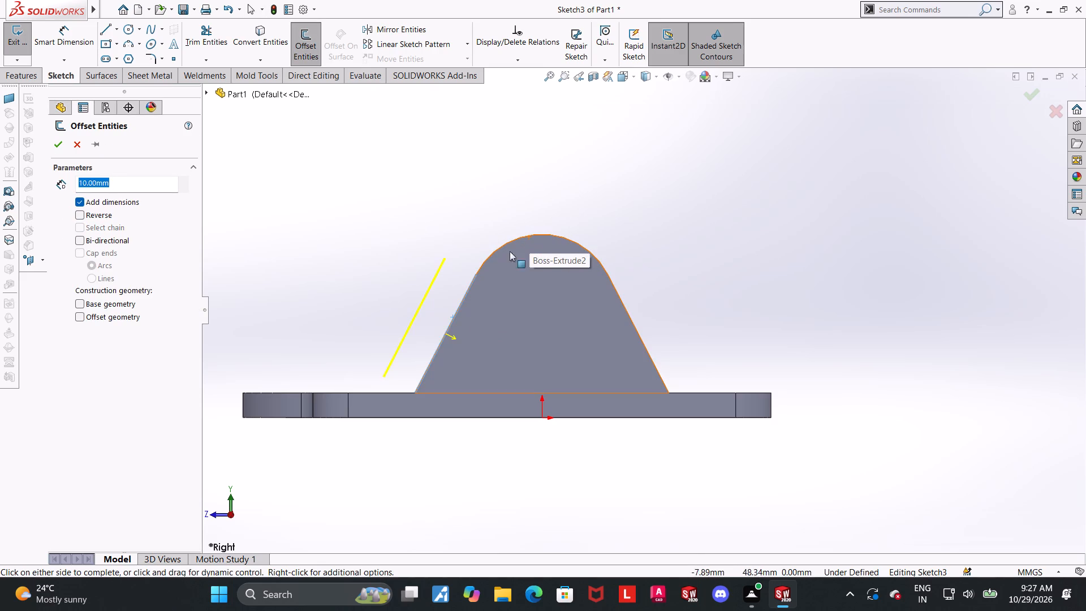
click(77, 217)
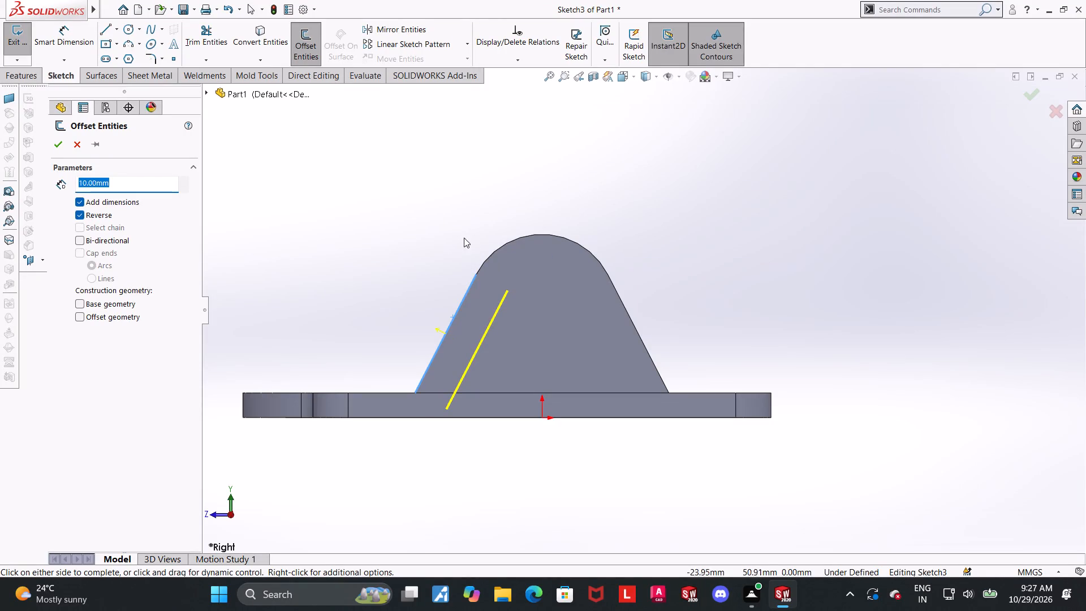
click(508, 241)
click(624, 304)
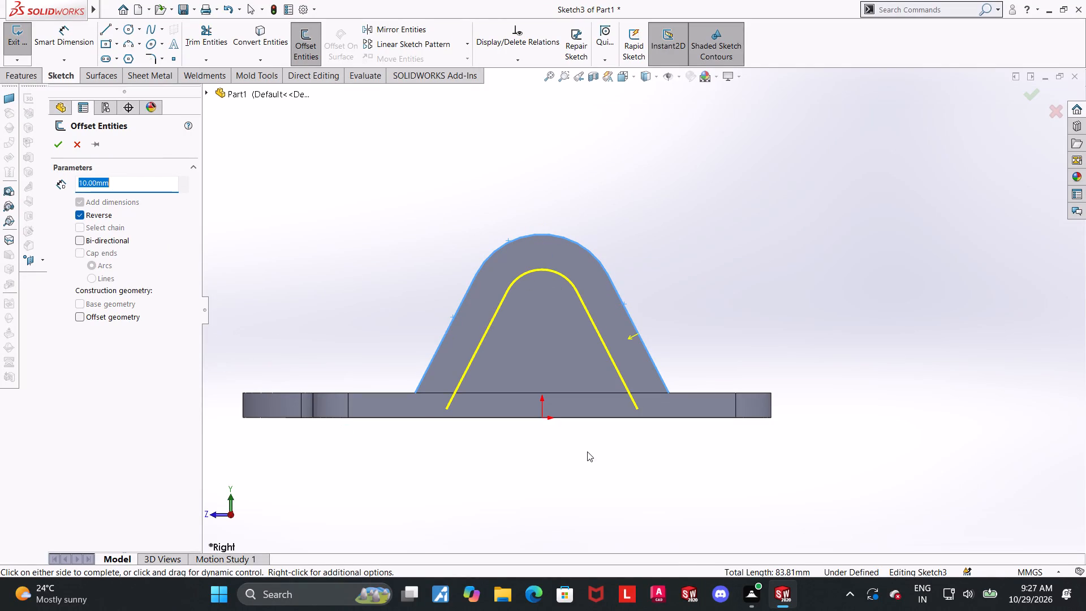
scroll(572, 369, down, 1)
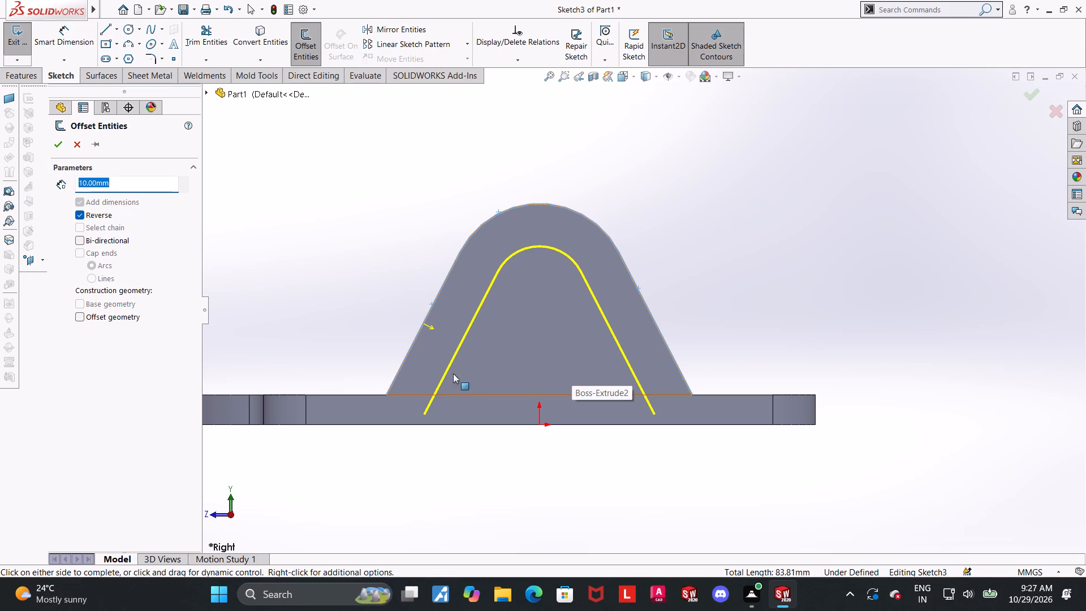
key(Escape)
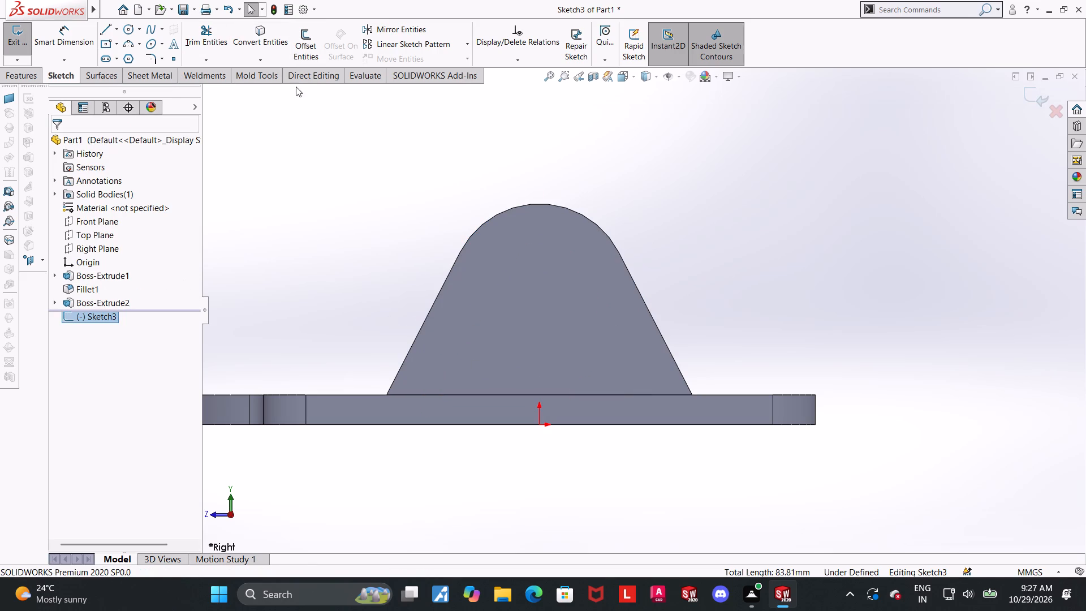
Offset the tapered body's left slanted edge 5 mm inward, using the reversed direction without chain selection.
click(304, 39)
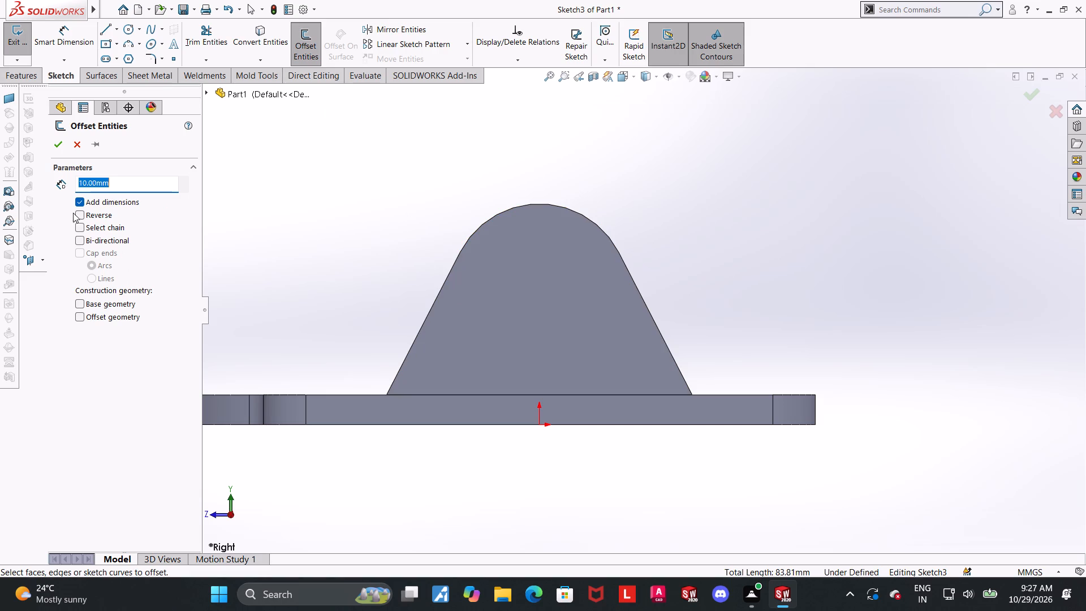
click(79, 212)
key(5)
key(Return)
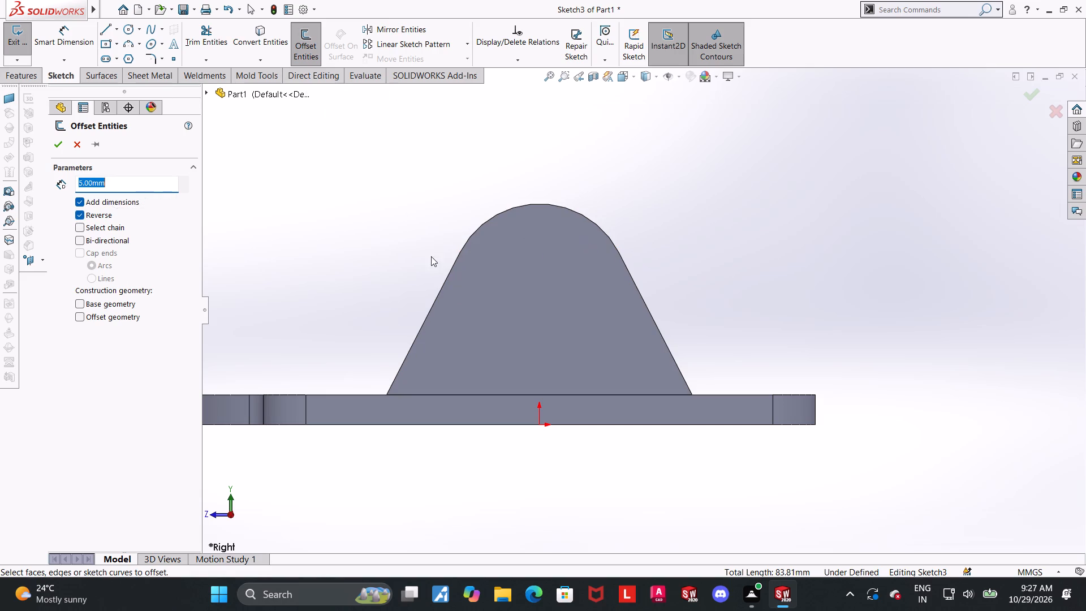
click(439, 292)
click(536, 202)
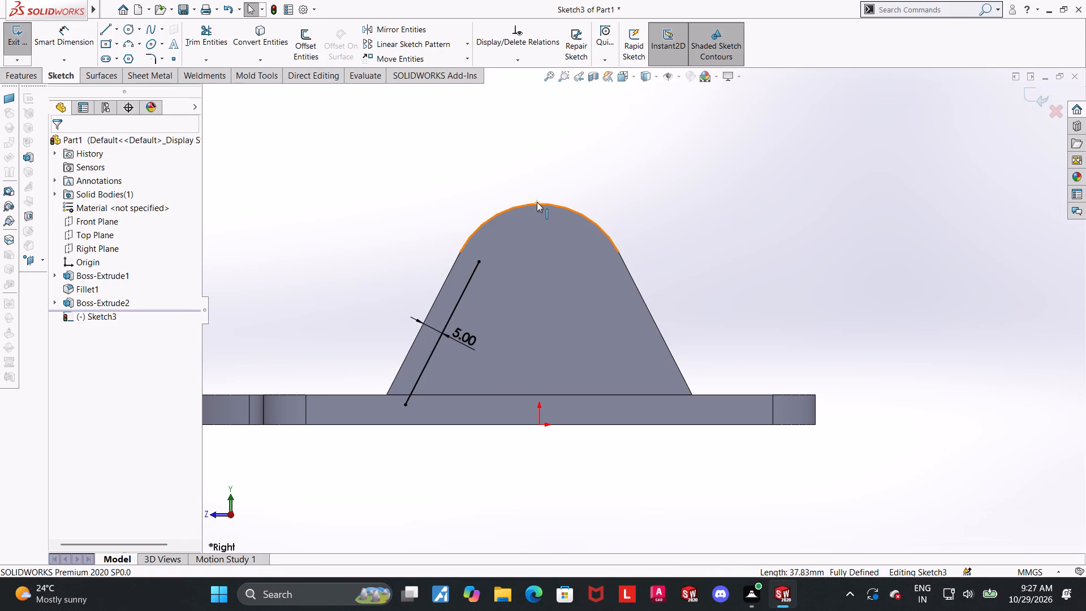
Offset the body's top arc and right slanted edge 5 mm inward with the direction reversed.
click(538, 203)
click(308, 51)
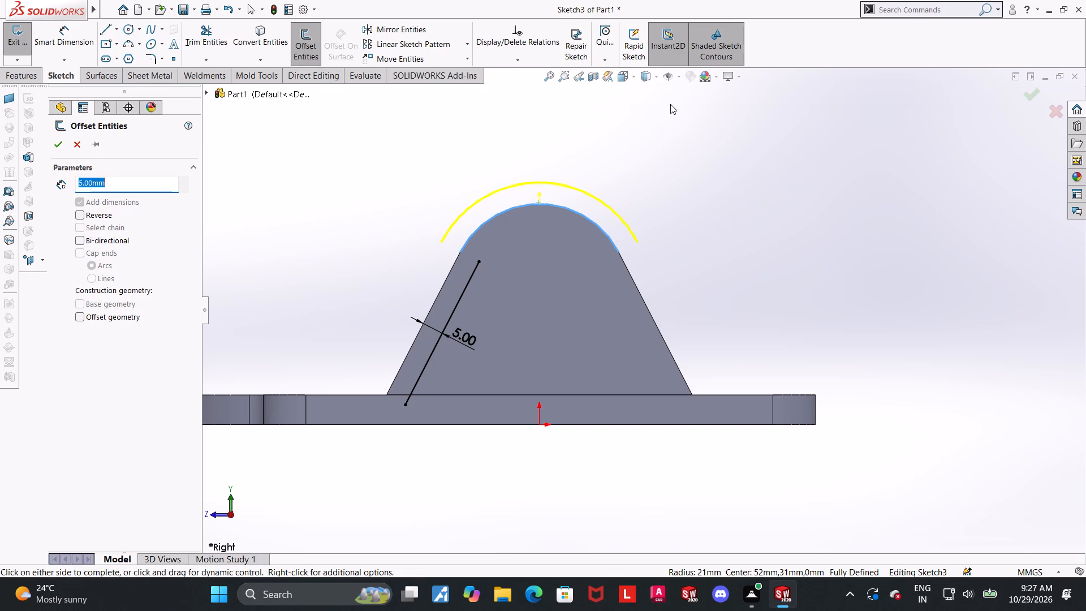
click(644, 302)
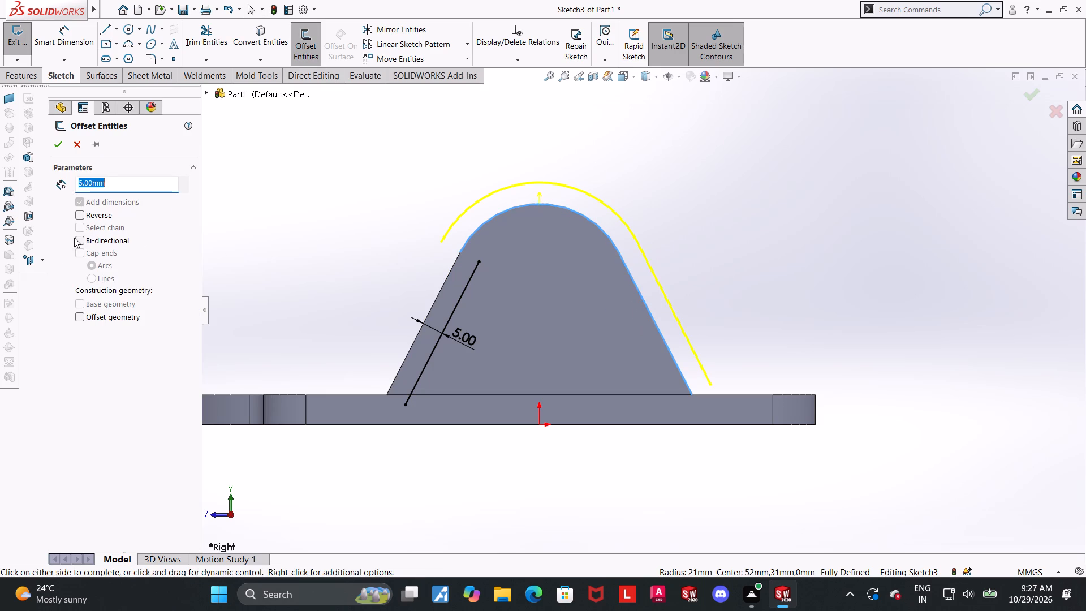
click(78, 219)
scroll(759, 256, up, 1)
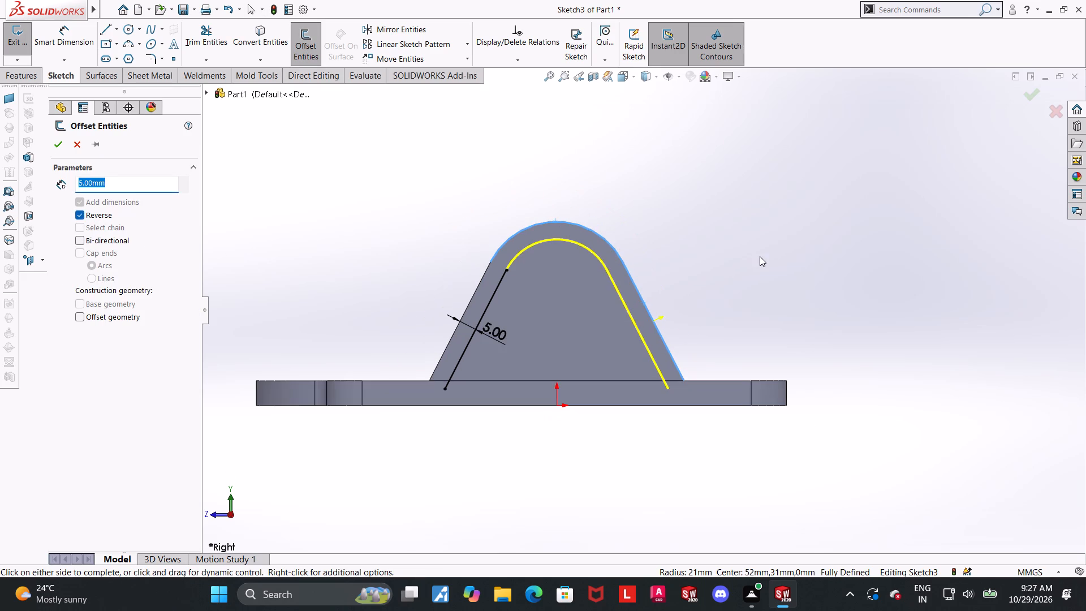
scroll(737, 261, down, 1)
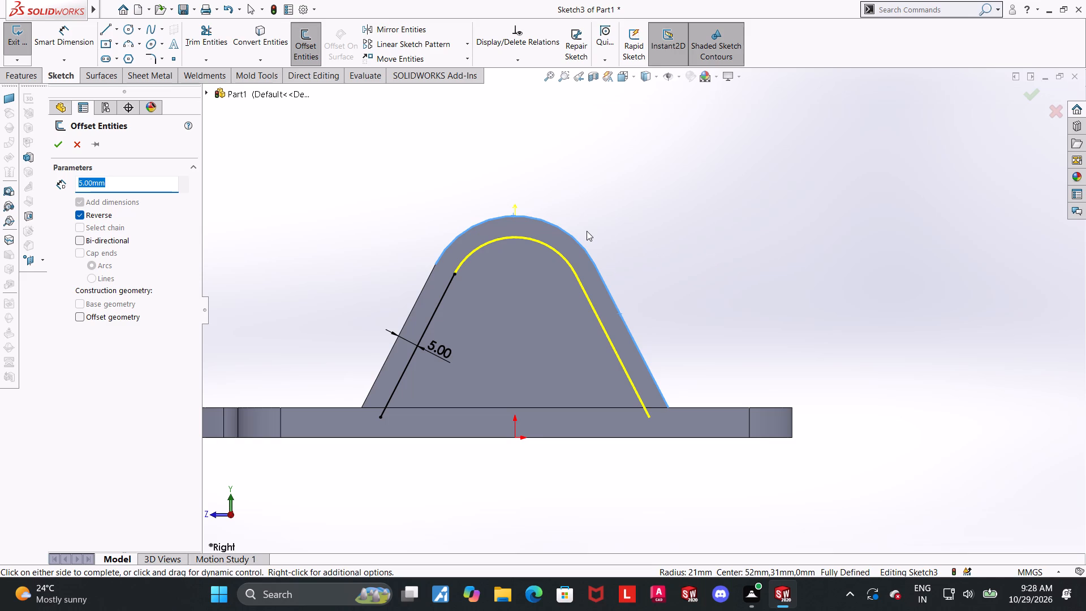
scroll(585, 231, up, 1)
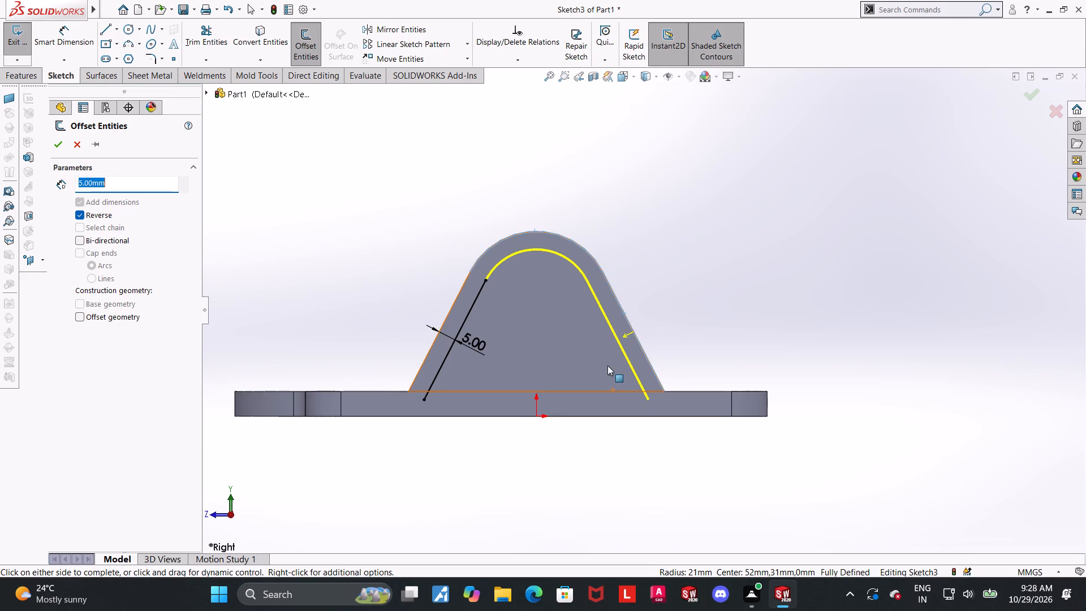
scroll(607, 365, down, 1)
scroll(498, 269, down, 1)
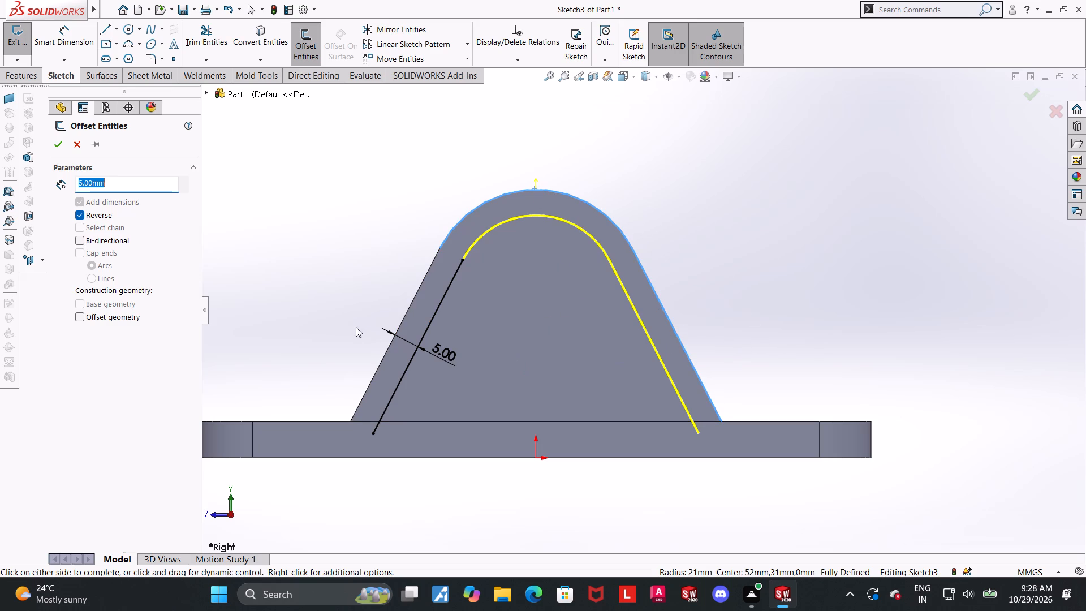
click(54, 149)
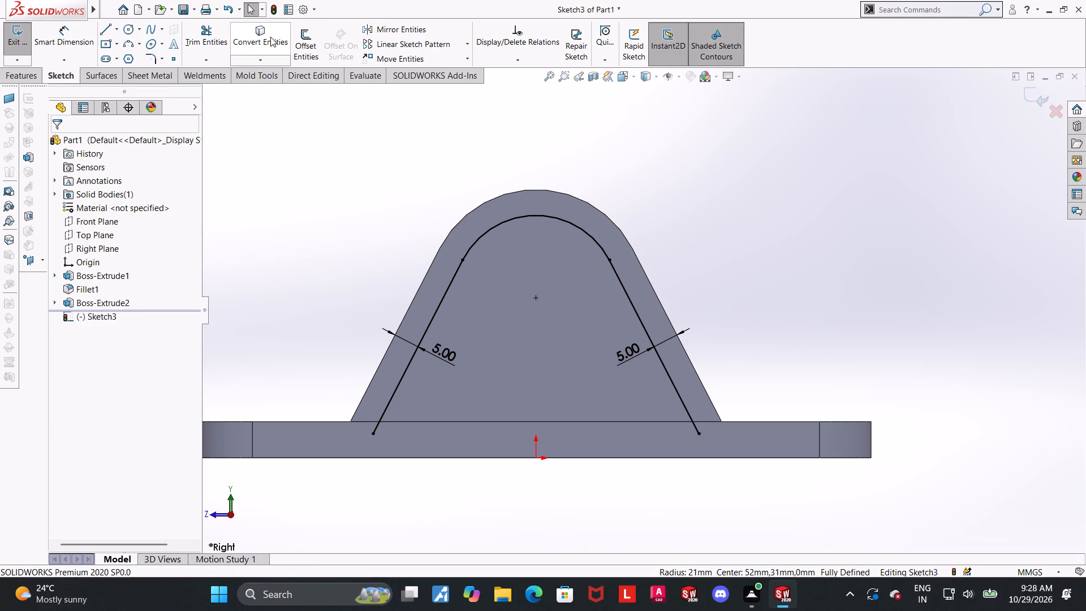
Convert the plate's long bottom edge into a sketch line.
click(273, 32)
click(374, 458)
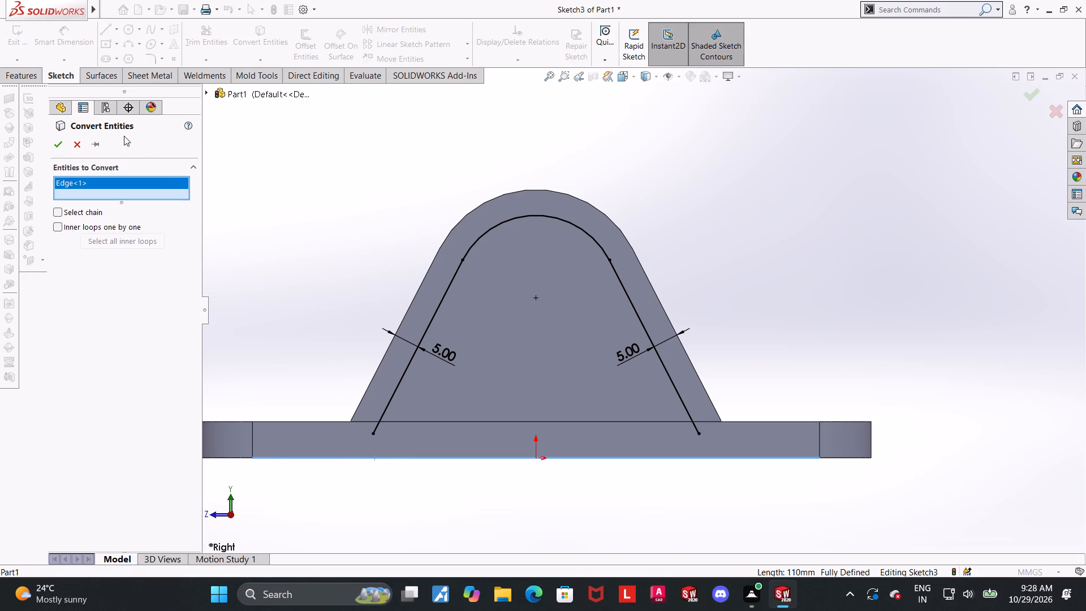
click(59, 145)
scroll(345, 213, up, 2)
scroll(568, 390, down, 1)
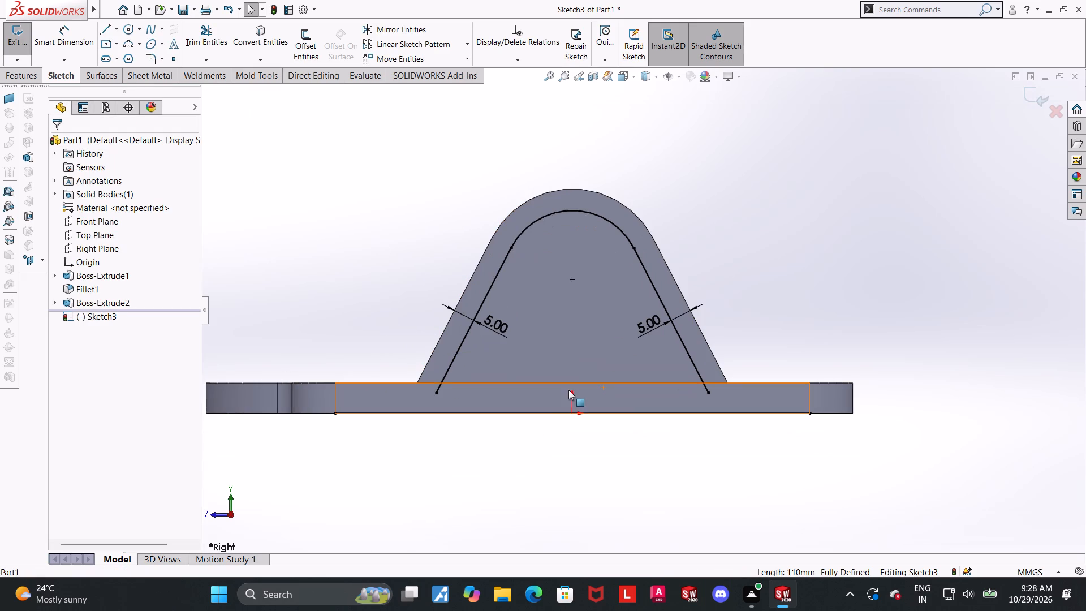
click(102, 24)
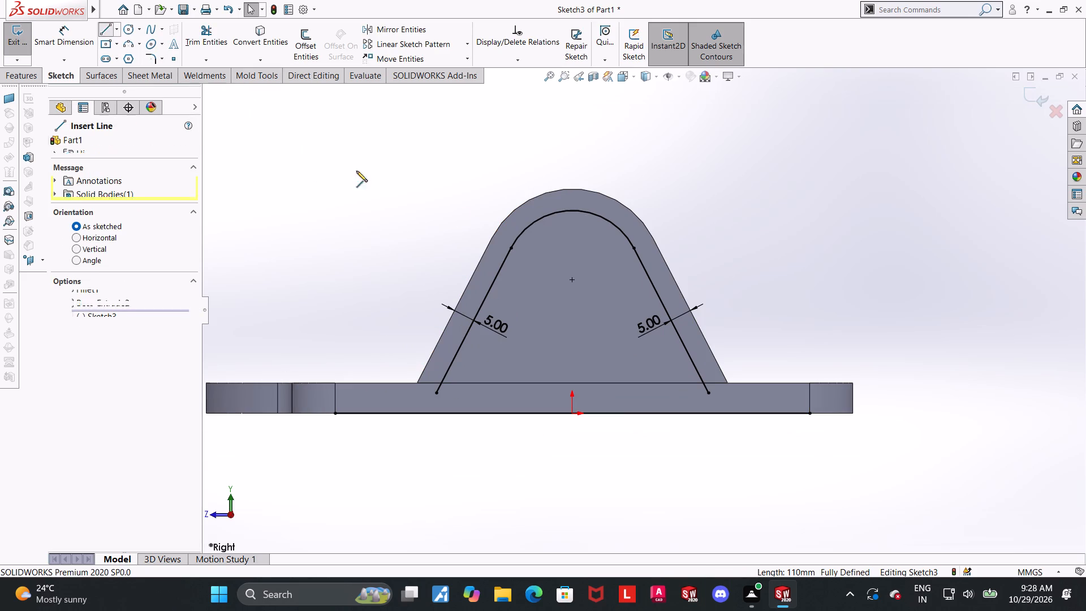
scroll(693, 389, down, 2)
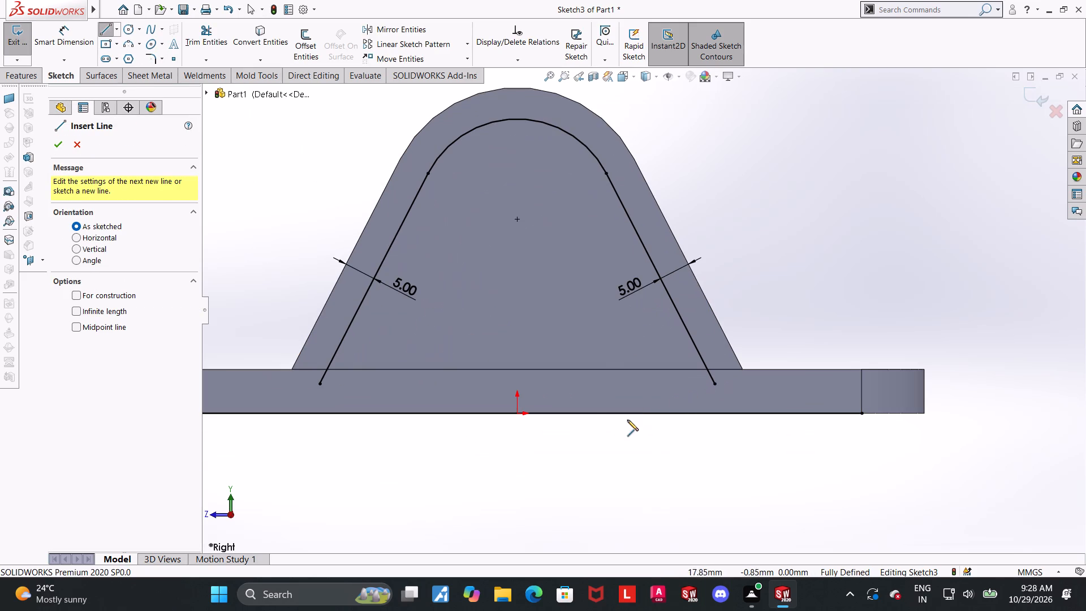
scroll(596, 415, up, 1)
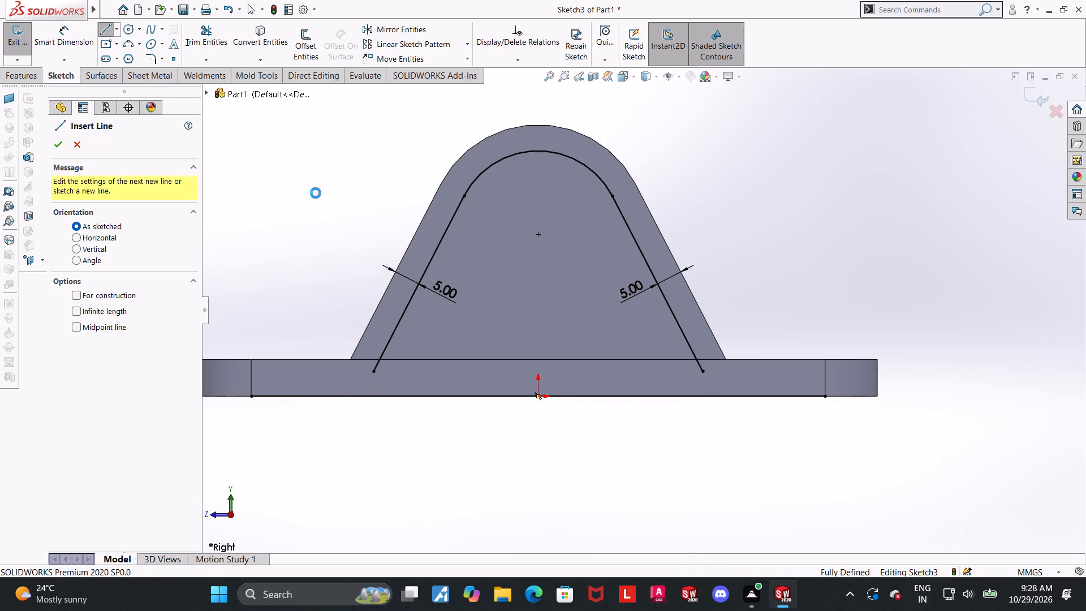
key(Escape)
Extend both slanted offset lines down to the converted line along the plate's bottom edge.
click(222, 62)
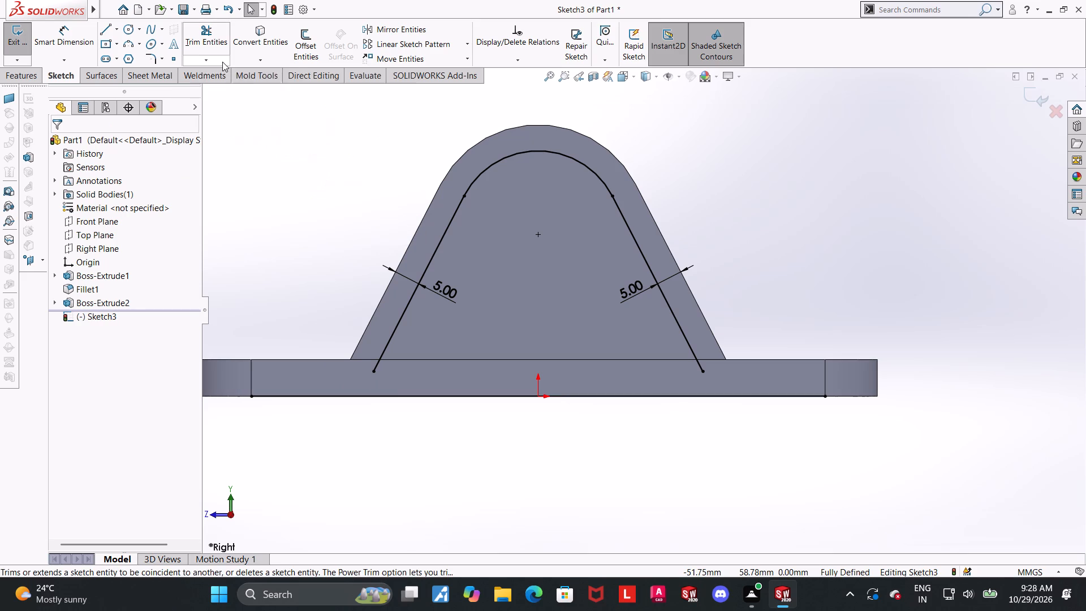
click(234, 86)
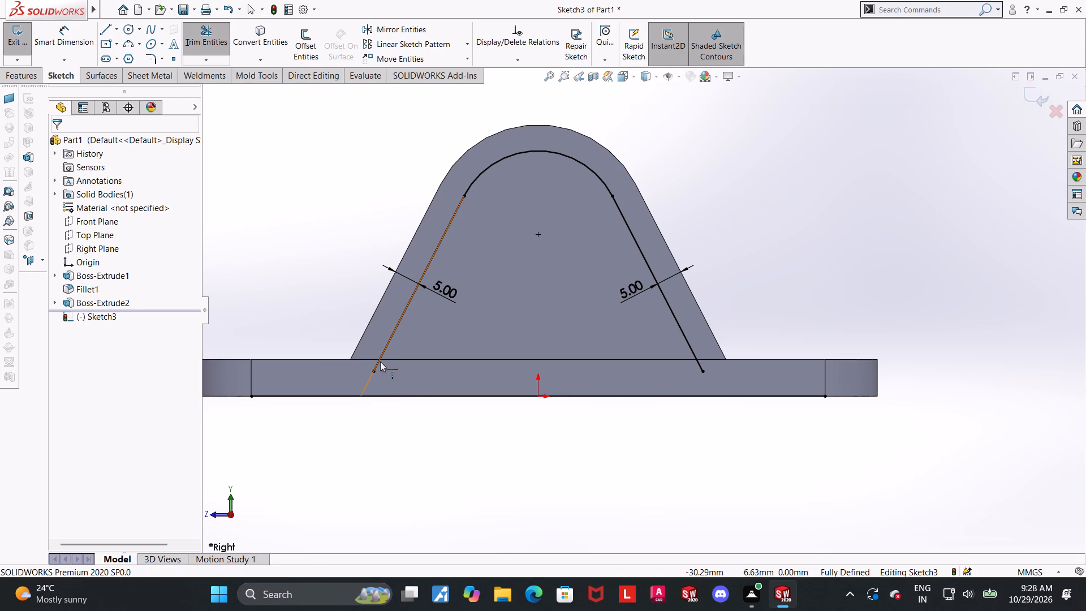
click(380, 362)
click(697, 364)
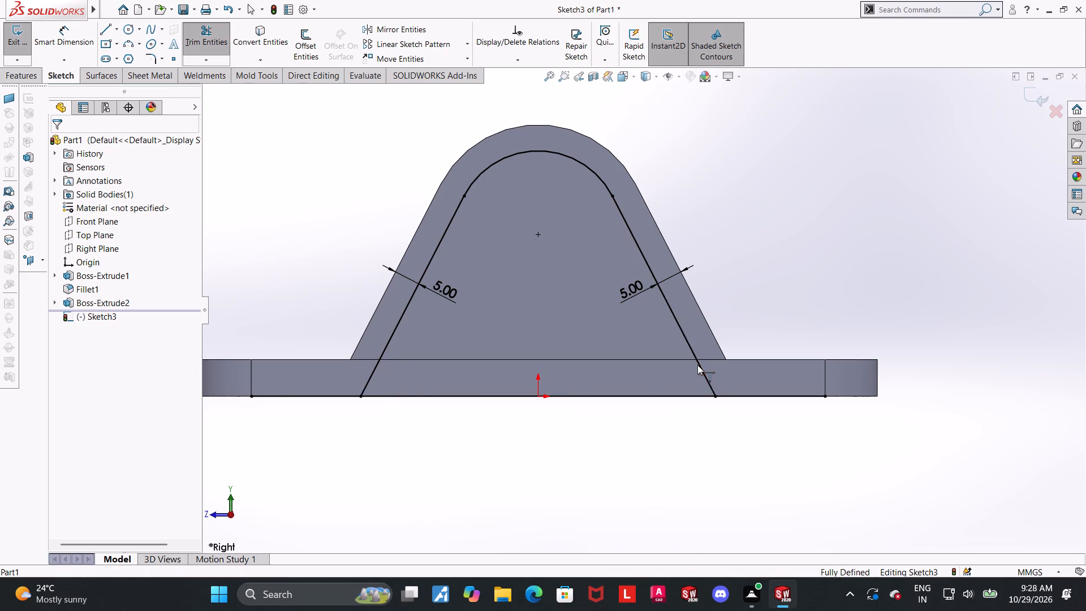
key(Escape)
Power trim the parts of the bottom line that project beyond the two slanted offset lines, leaving a closed profile.
scroll(384, 183, up, 1)
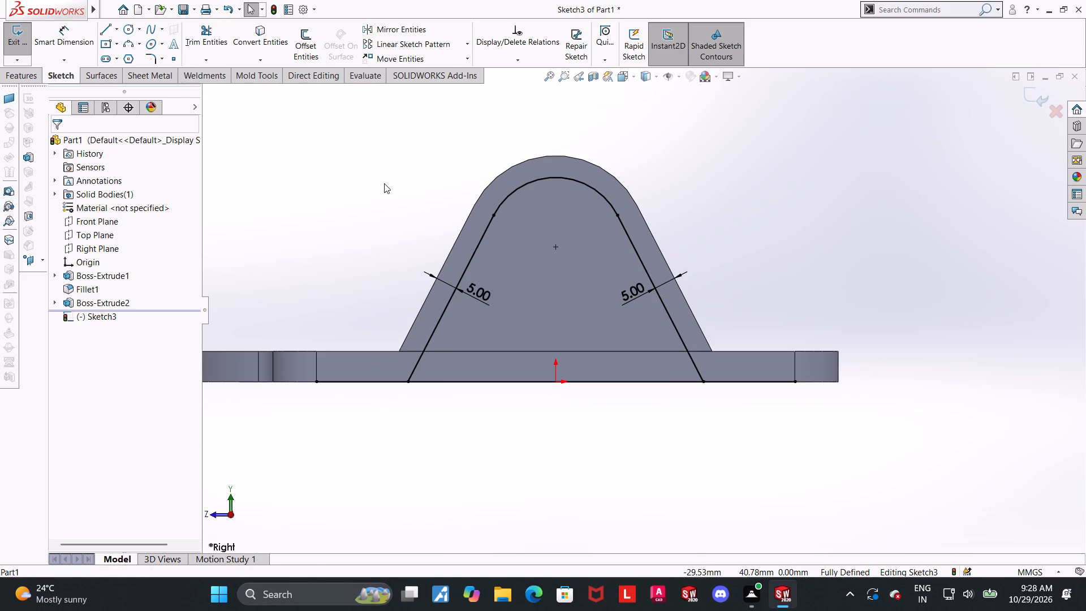
click(217, 27)
drag(373, 251, 338, 377)
drag(395, 369, 384, 441)
drag(727, 407, 727, 397)
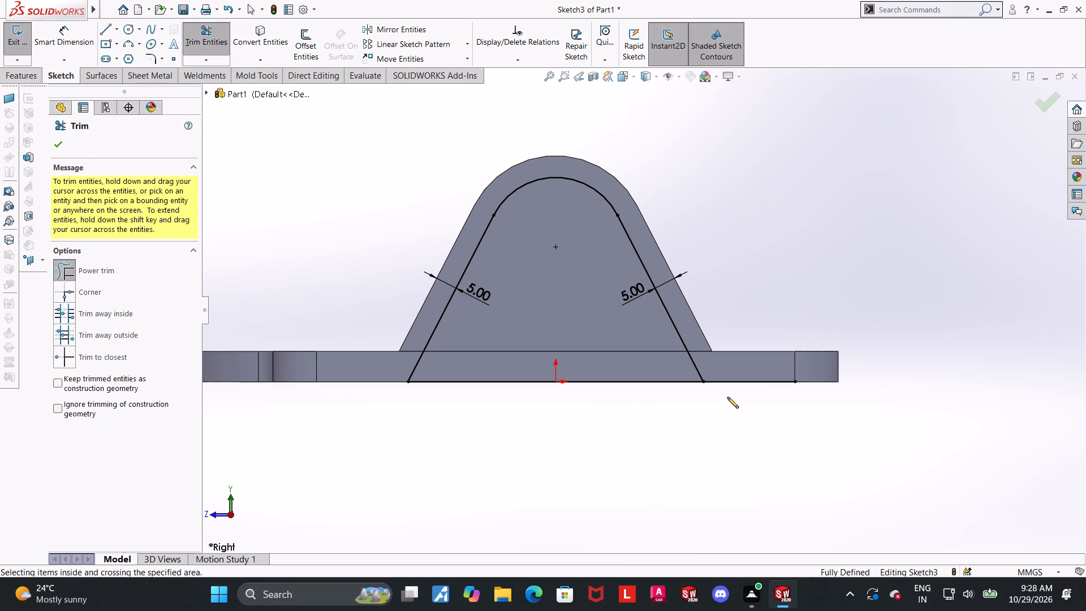
drag(727, 397, 735, 320)
key(Escape)
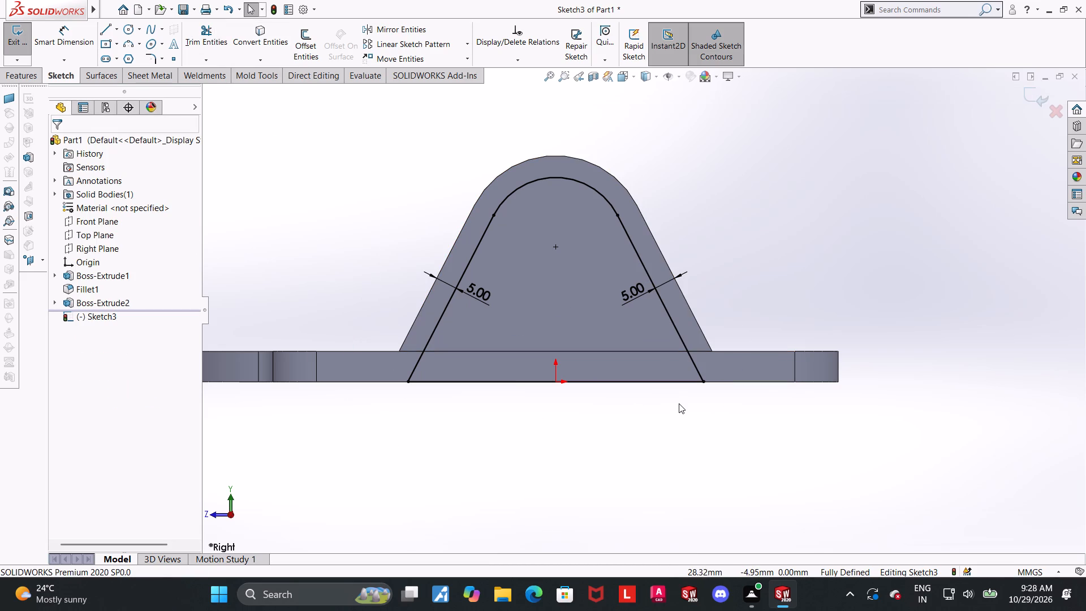
key(Escape)
Examine the profile's lower left corner, checking the endpoint and the slanted line that meet the base line.
scroll(508, 269, down, 2)
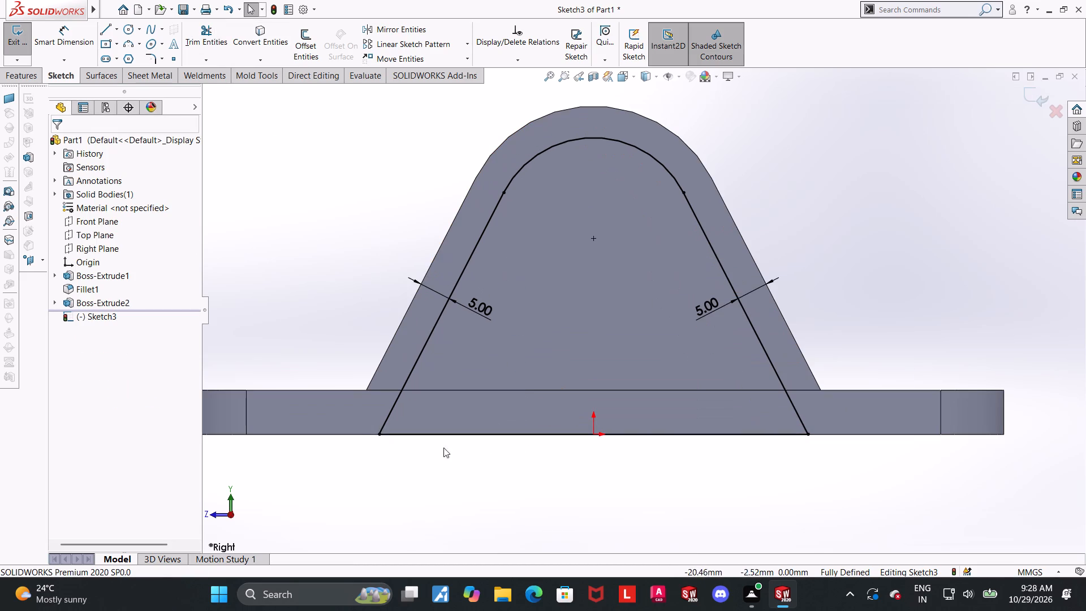
middle_click(489, 468)
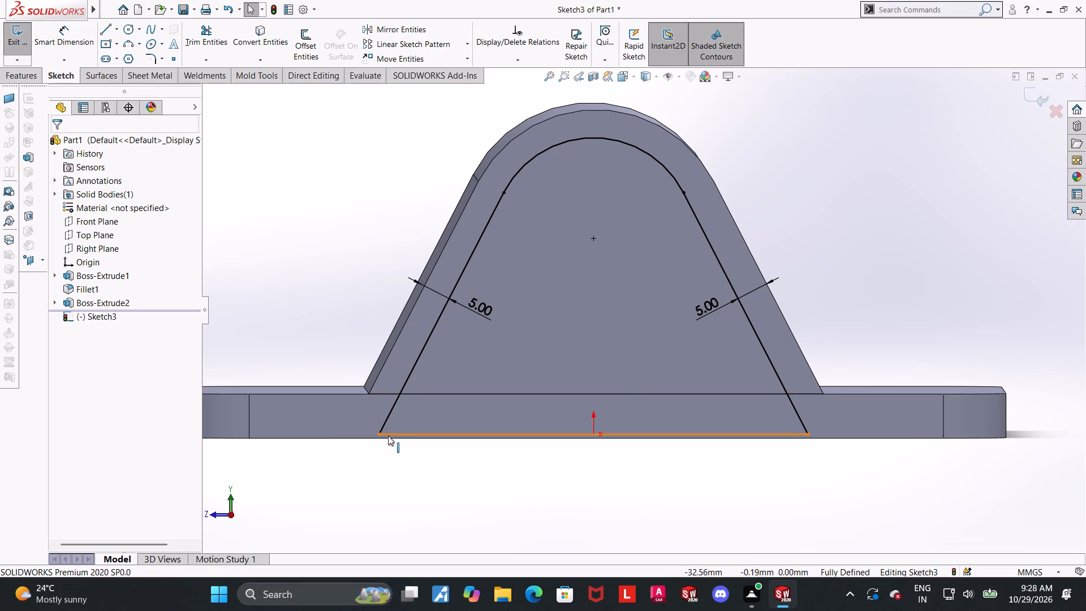
click(381, 427)
click(377, 434)
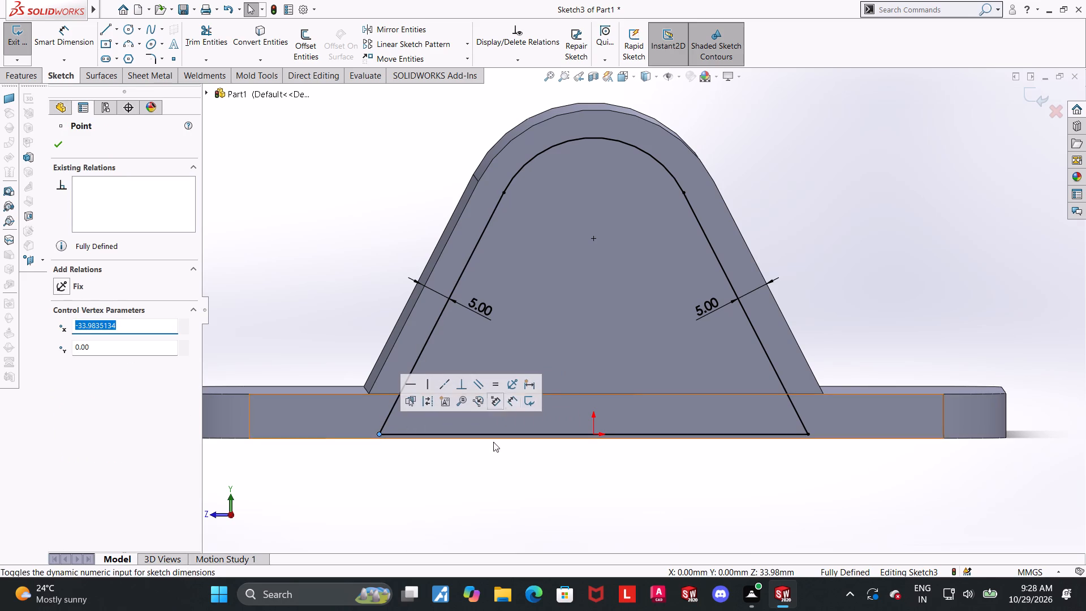
click(494, 451)
click(385, 420)
ctrl+click(384, 434)
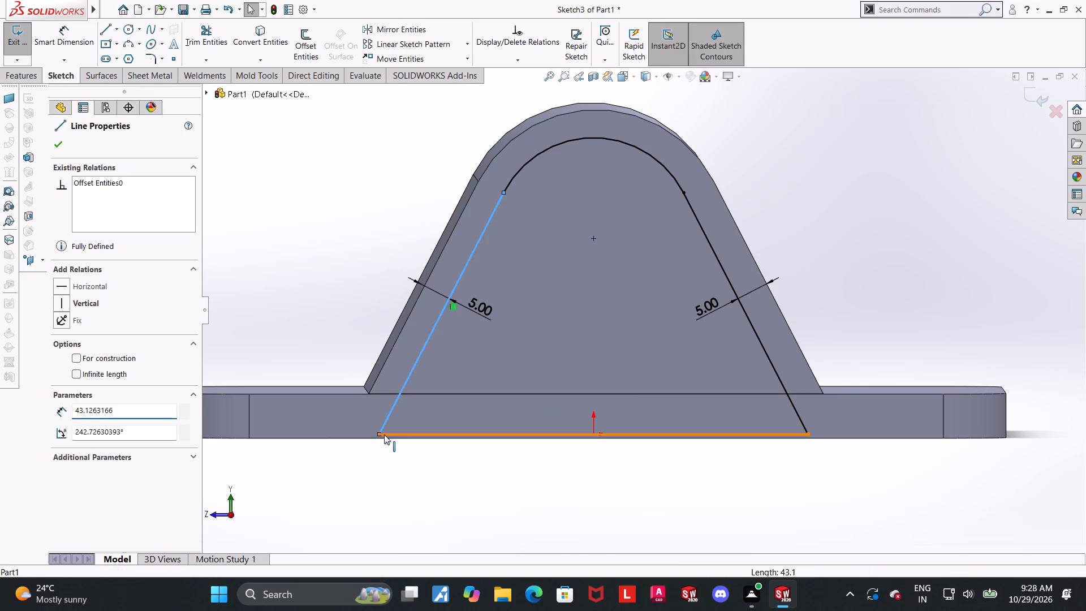
click(339, 239)
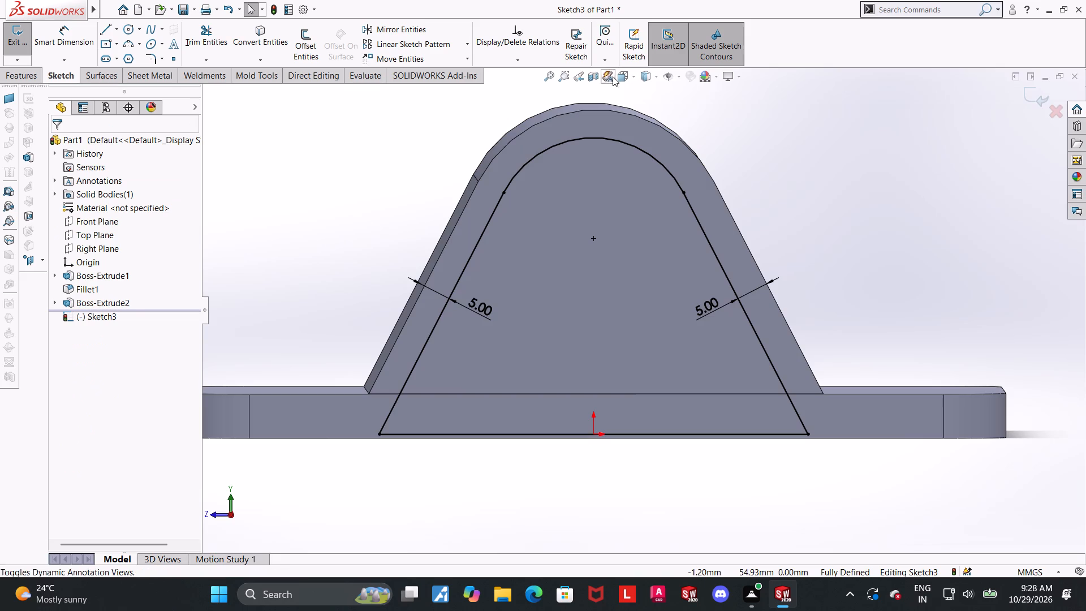
Examine the closed offset profile in the right view and at an angle, testing whether its lower left corner can be moved.
click(620, 81)
click(486, 410)
scroll(821, 381, down, 2)
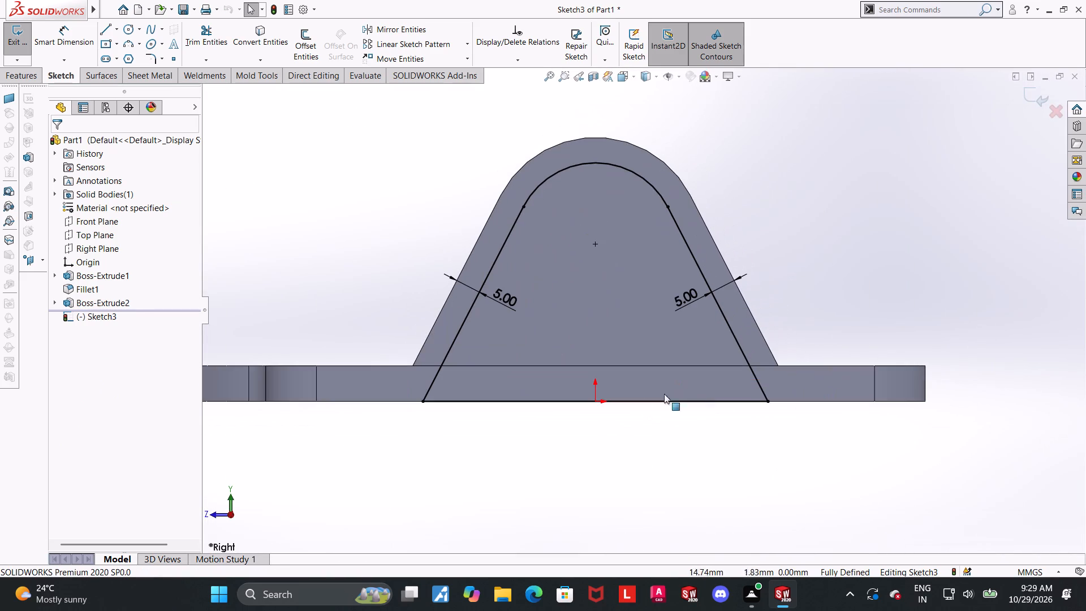
click(606, 432)
scroll(489, 372, down, 2)
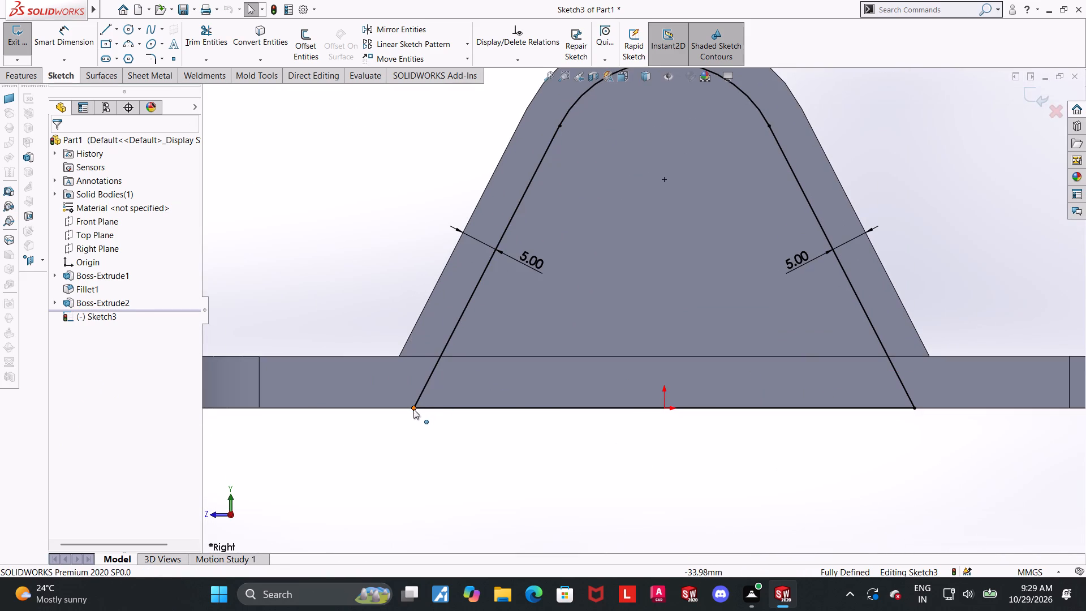
drag(413, 410, 422, 381)
click(466, 470)
scroll(612, 420, up, 4)
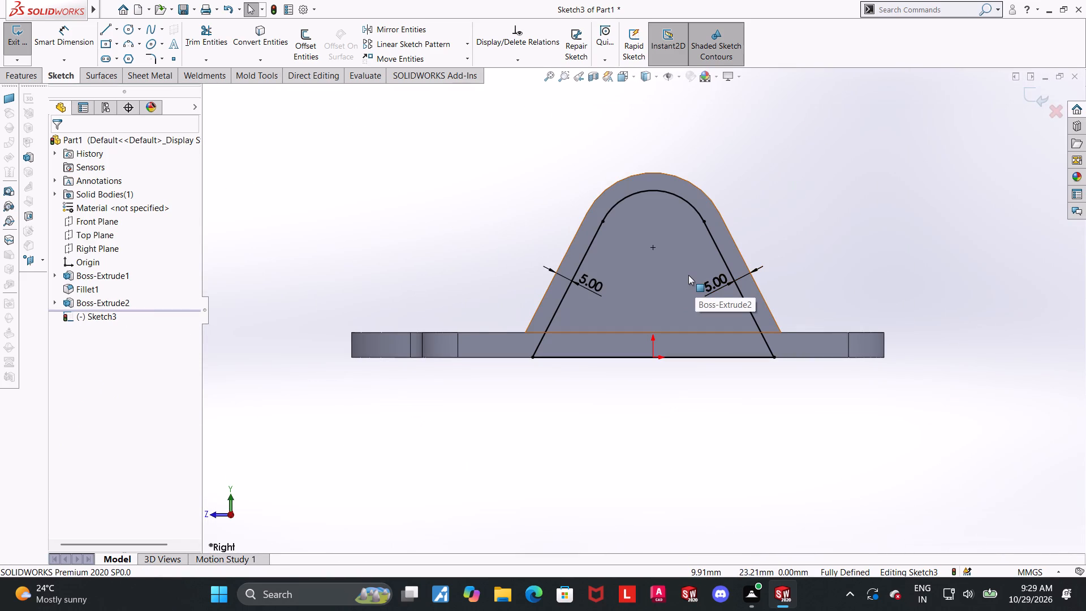
scroll(818, 269, up, 1)
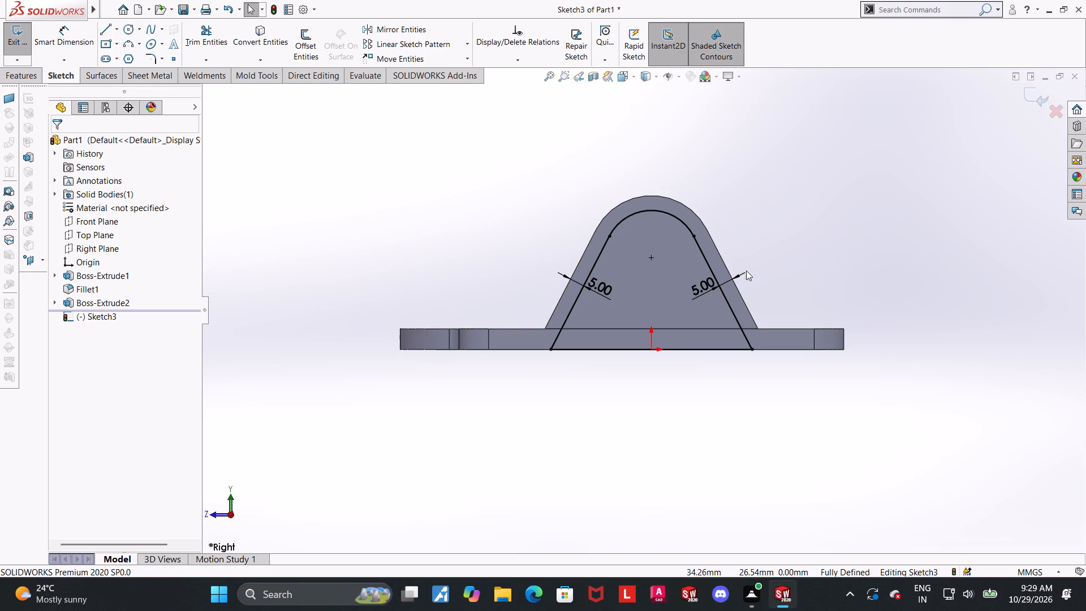
scroll(739, 270, down, 2)
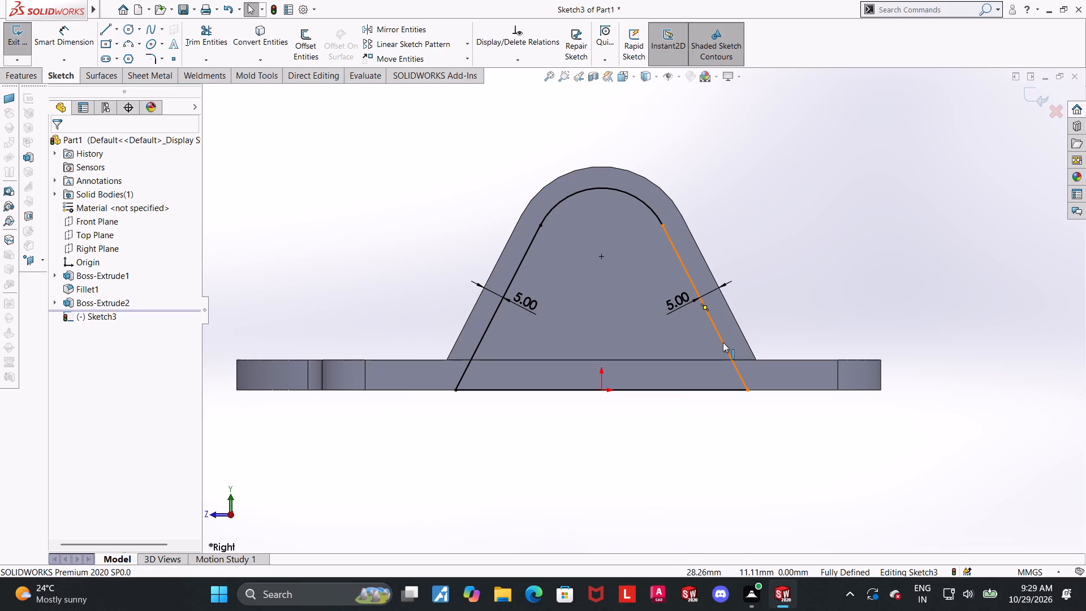
click(518, 467)
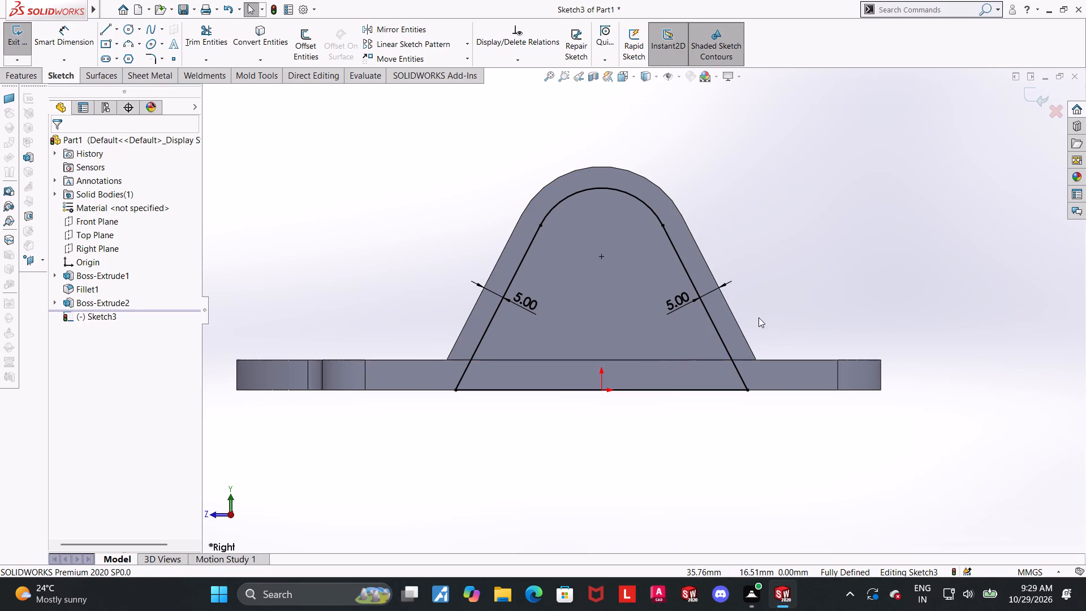
middle_drag(751, 316, 700, 351)
scroll(652, 348, up, 1)
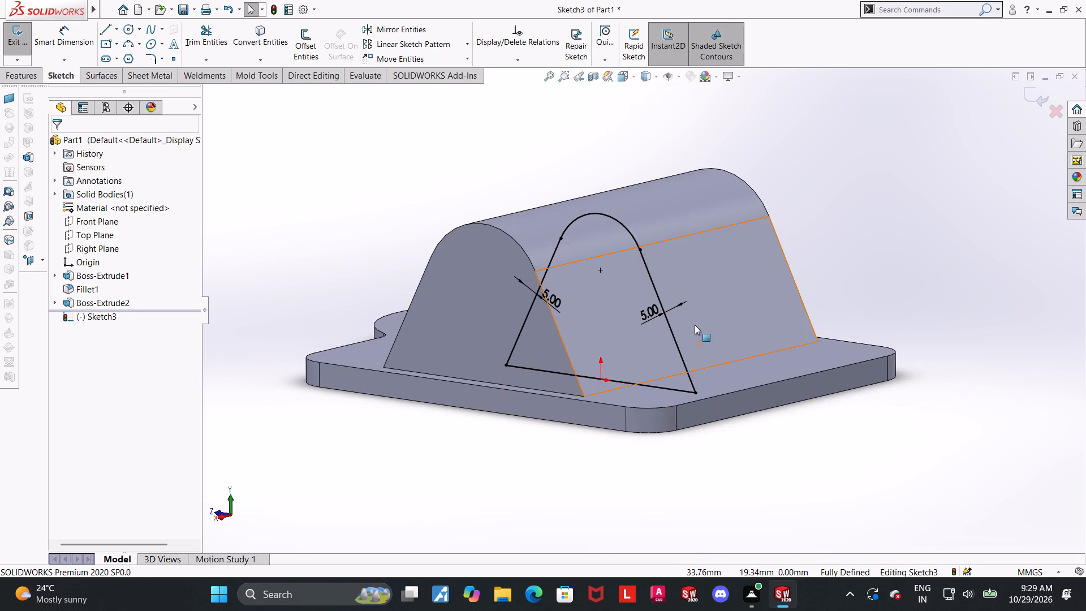
Turn off shaded sketch contours.
double_click(719, 49)
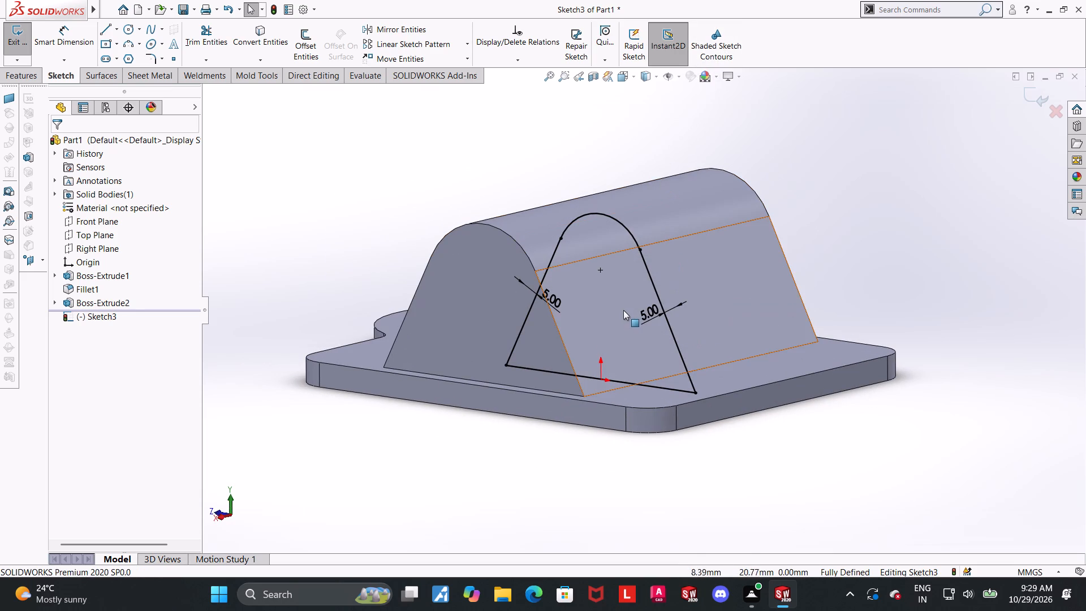
click(623, 312)
key(Escape)
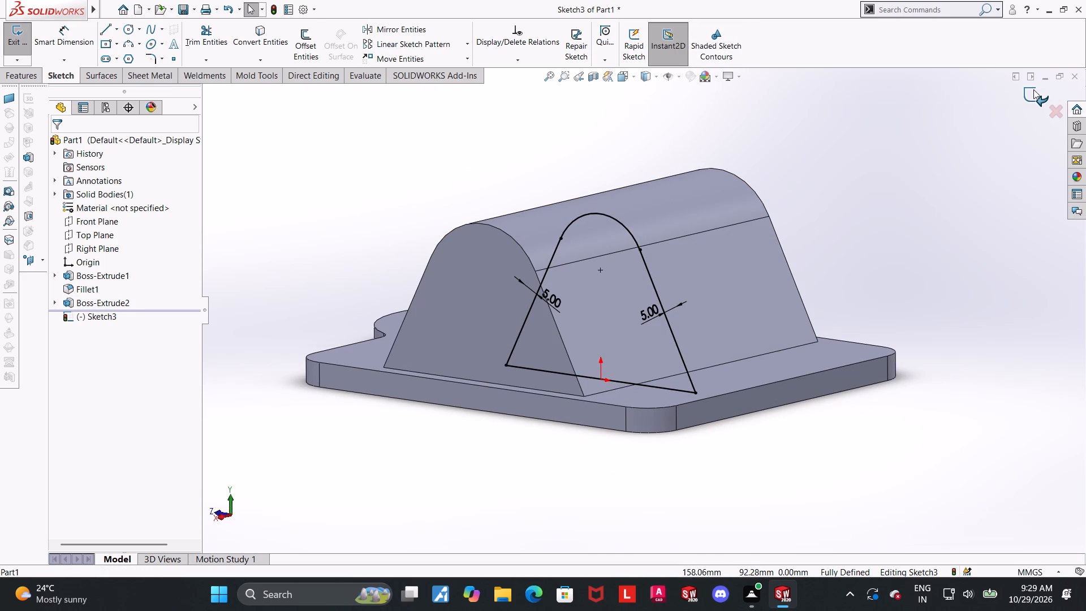
Exit the sketch and cut-extrude the closed profile with a Mid Plane end condition and a depth of 94 mm.
click(1033, 89)
click(198, 41)
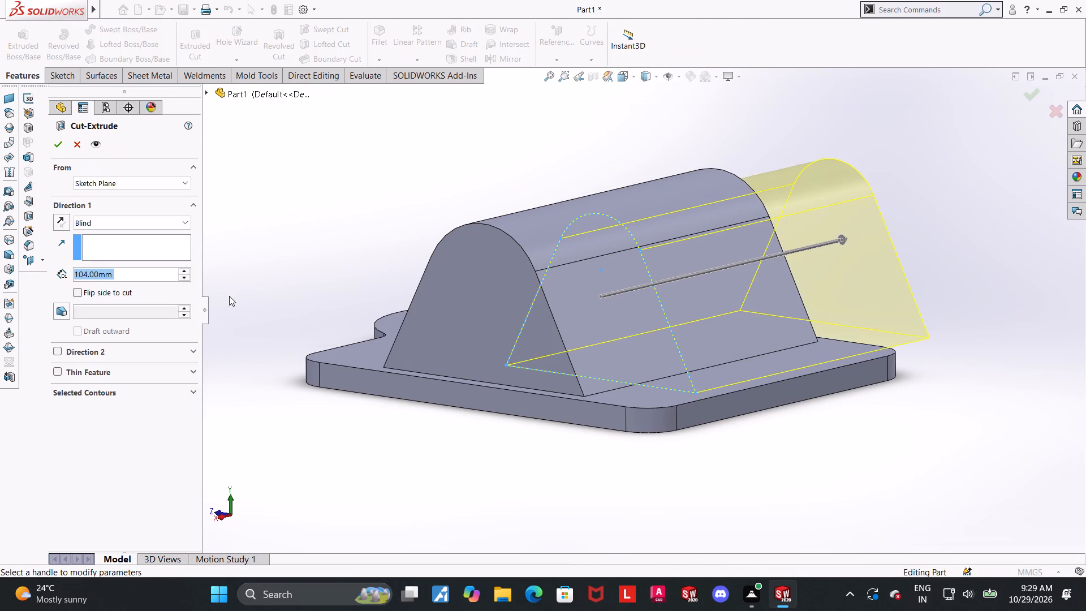
click(93, 222)
click(95, 315)
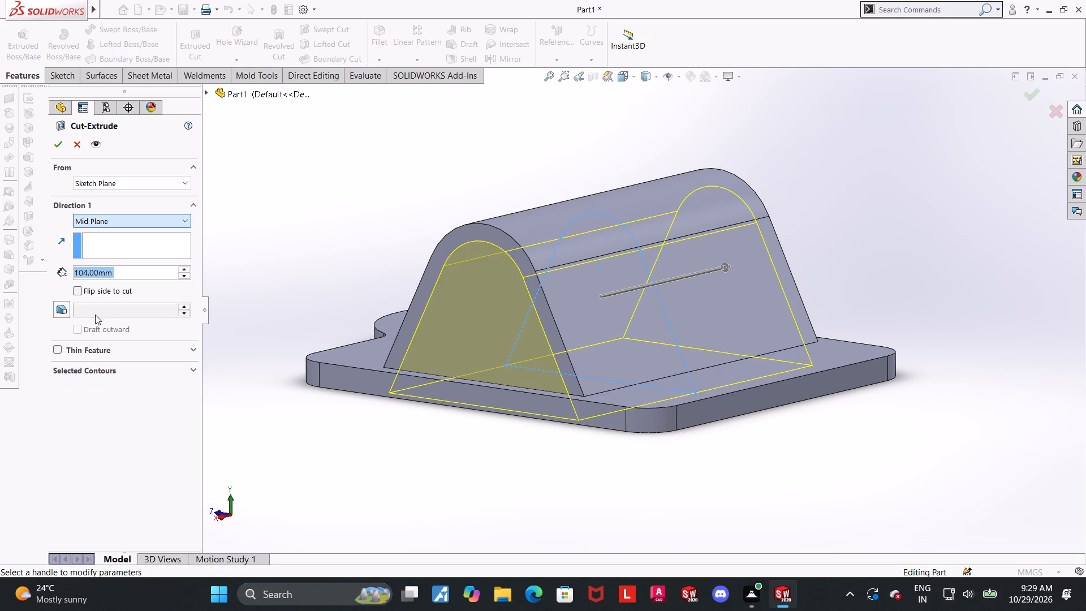
scroll(657, 409, up, 1)
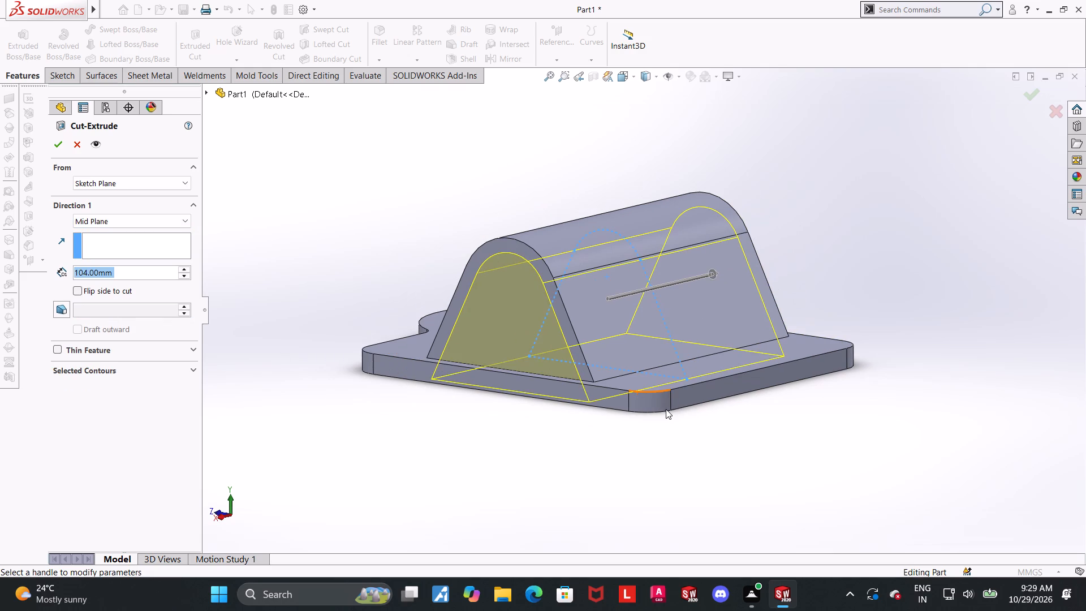
scroll(666, 409, down, 1)
scroll(666, 409, up, 1)
scroll(521, 325, down, 2)
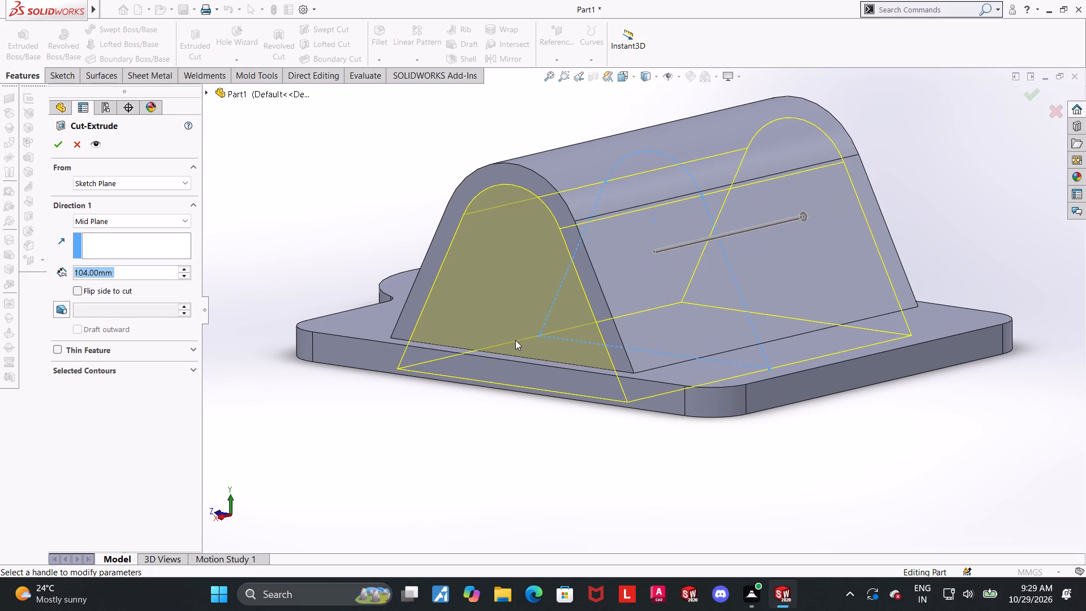
middle_drag(486, 377, 498, 308)
middle_drag(489, 316, 355, 334)
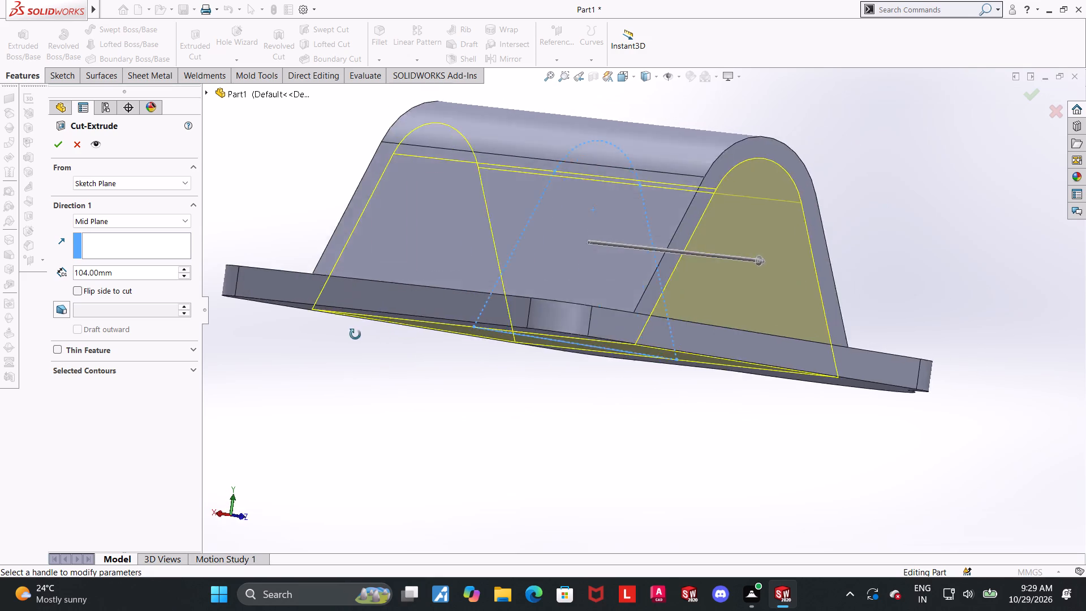
middle_drag(355, 334, 369, 338)
click(150, 272)
drag(153, 272, 102, 270)
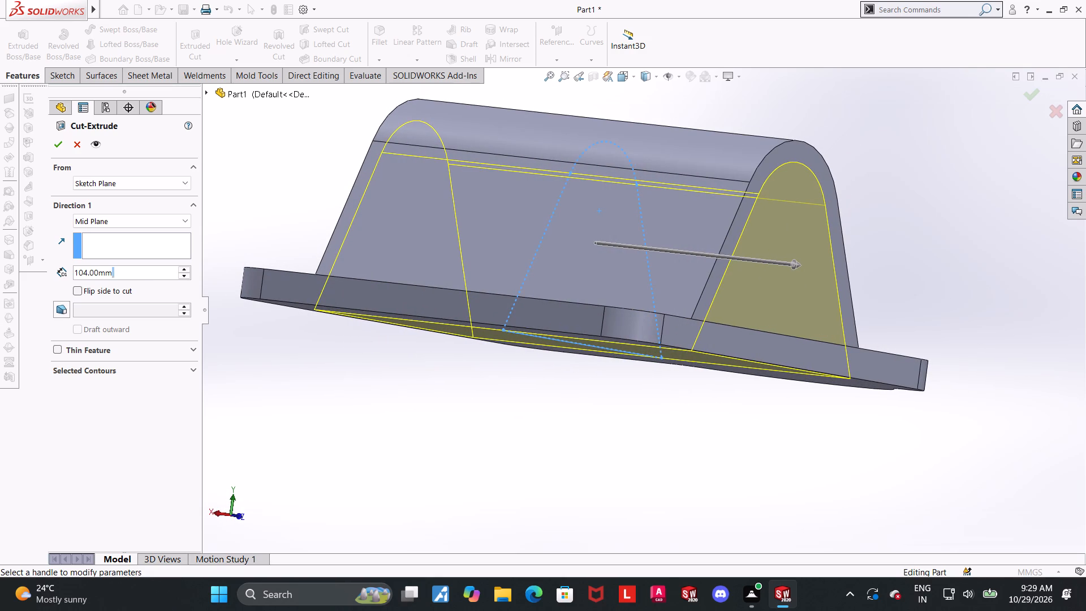
drag(102, 270, 8, 262)
text(94)
key(Return)
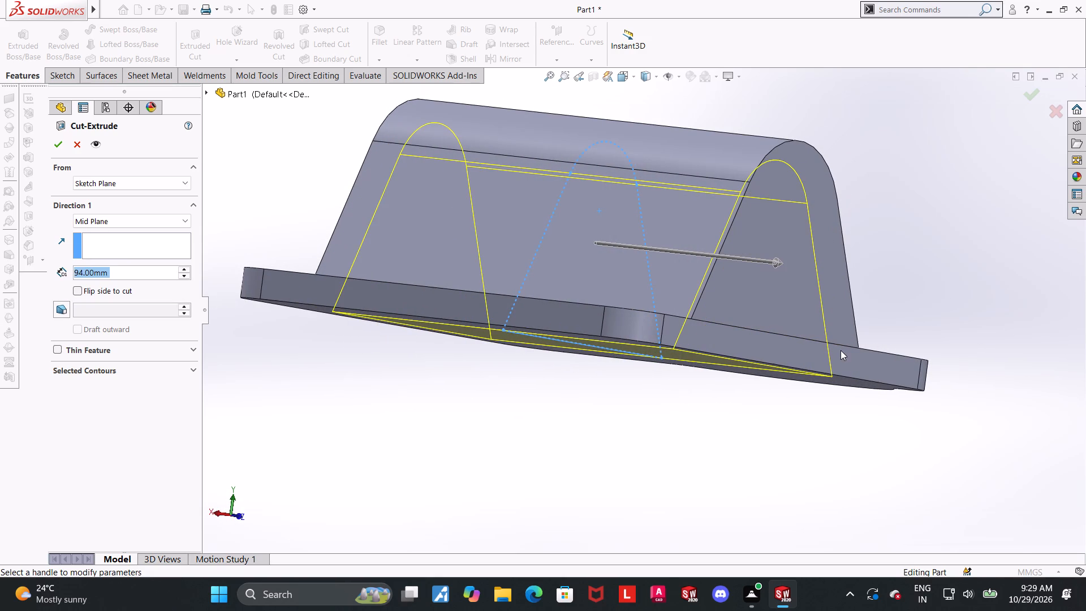
middle_drag(838, 350, 697, 364)
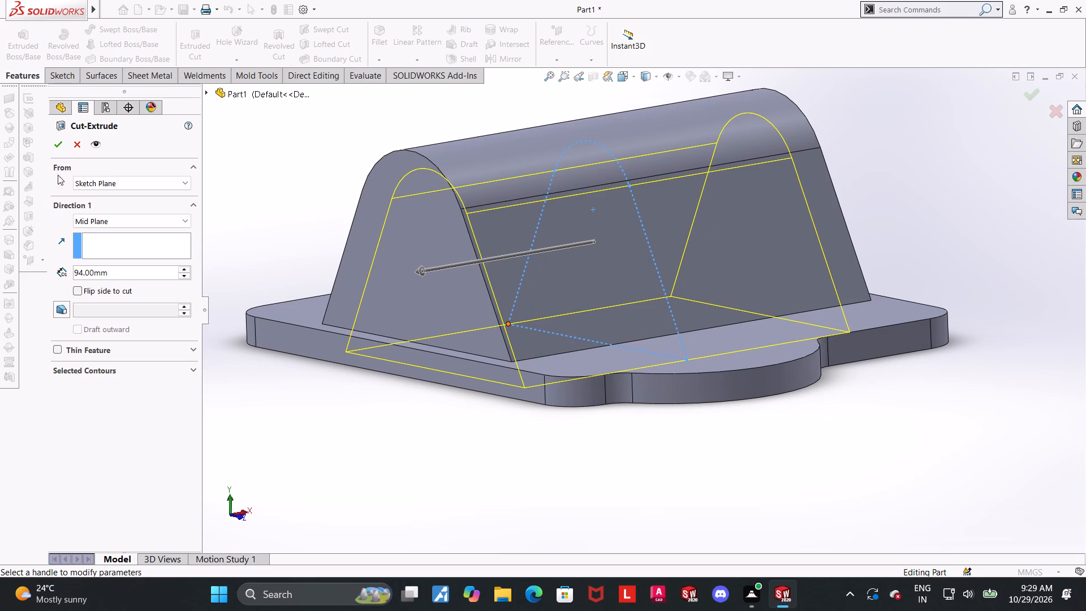
click(55, 148)
Examine the hollowed body from below and from several other angles to check the extent of the pocket.
click(345, 415)
middle_drag(417, 430, 376, 206)
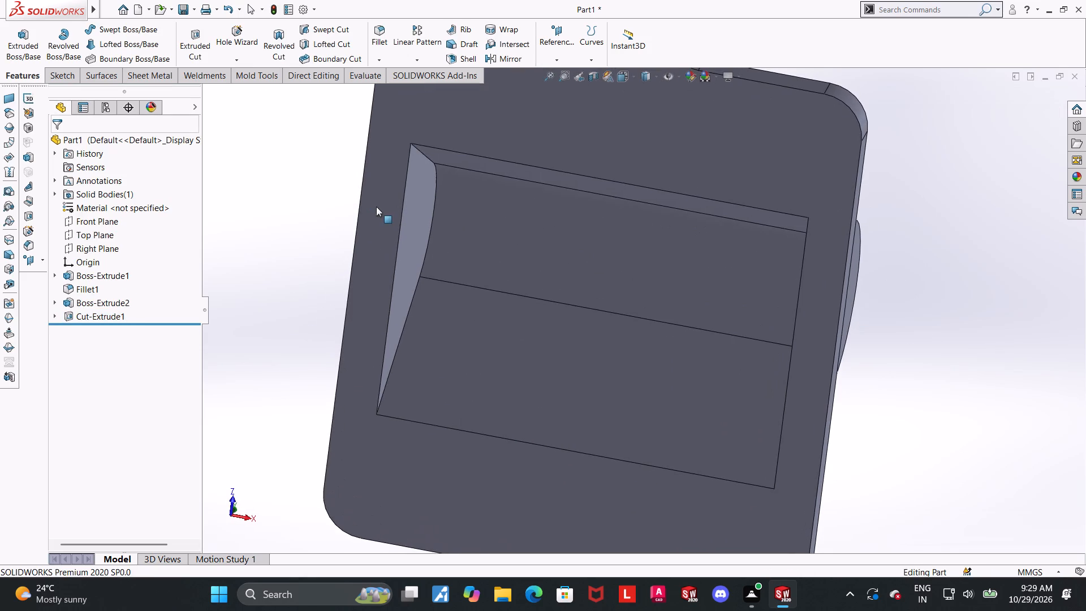
click(618, 78)
click(516, 395)
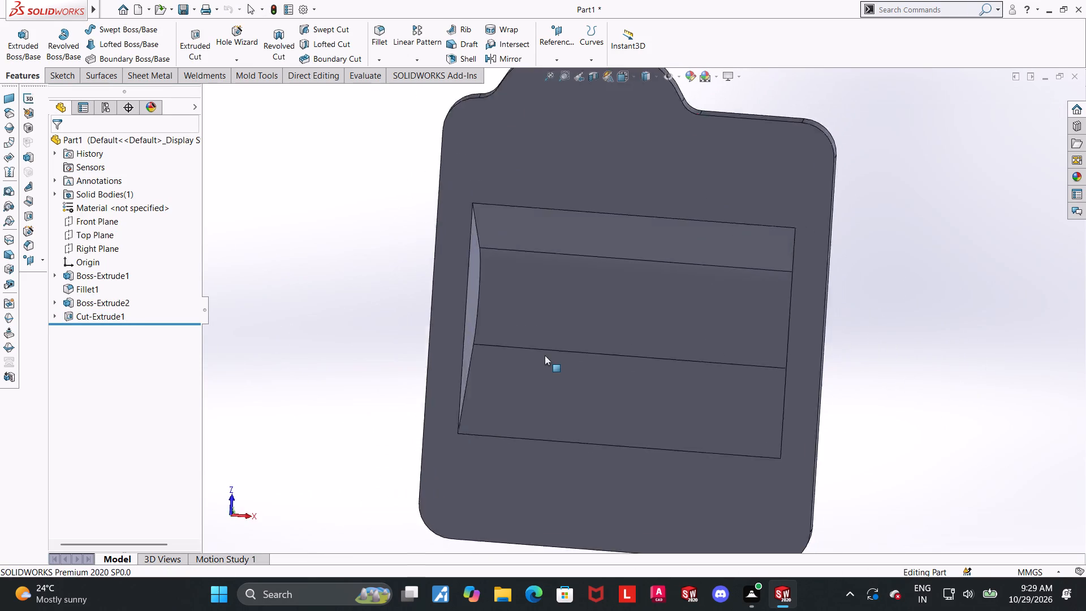
scroll(555, 365, up, 1)
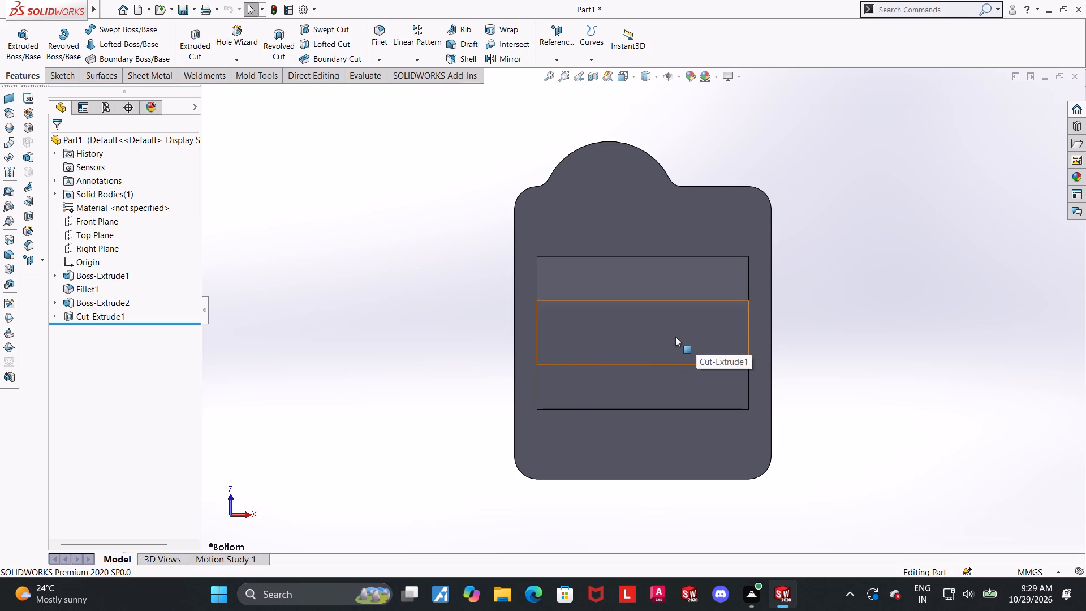
scroll(695, 334, up, 2)
middle_drag(759, 277, 763, 493)
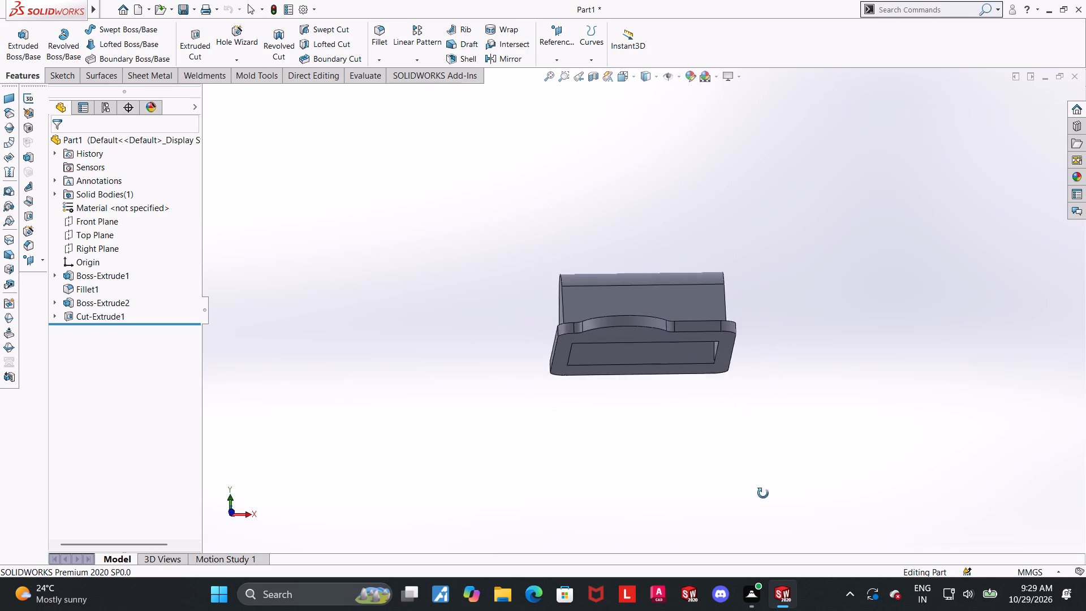
middle_drag(763, 493, 764, 494)
scroll(670, 305, up, 1)
middle_drag(670, 305, 740, 378)
middle_drag(719, 226, 701, 297)
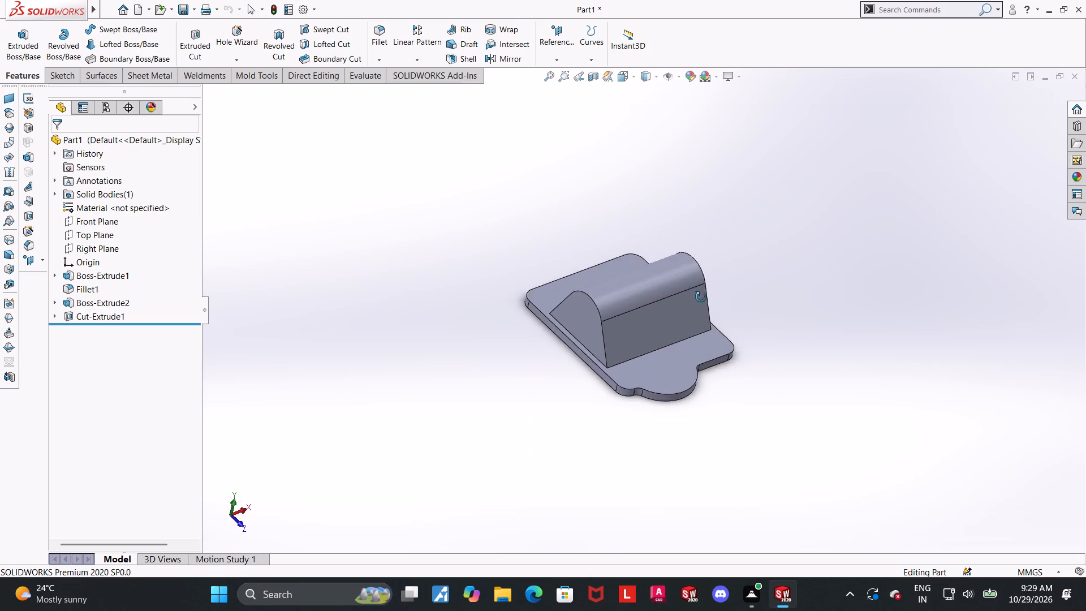
middle_drag(701, 297, 800, 298)
middle_drag(649, 250, 695, 271)
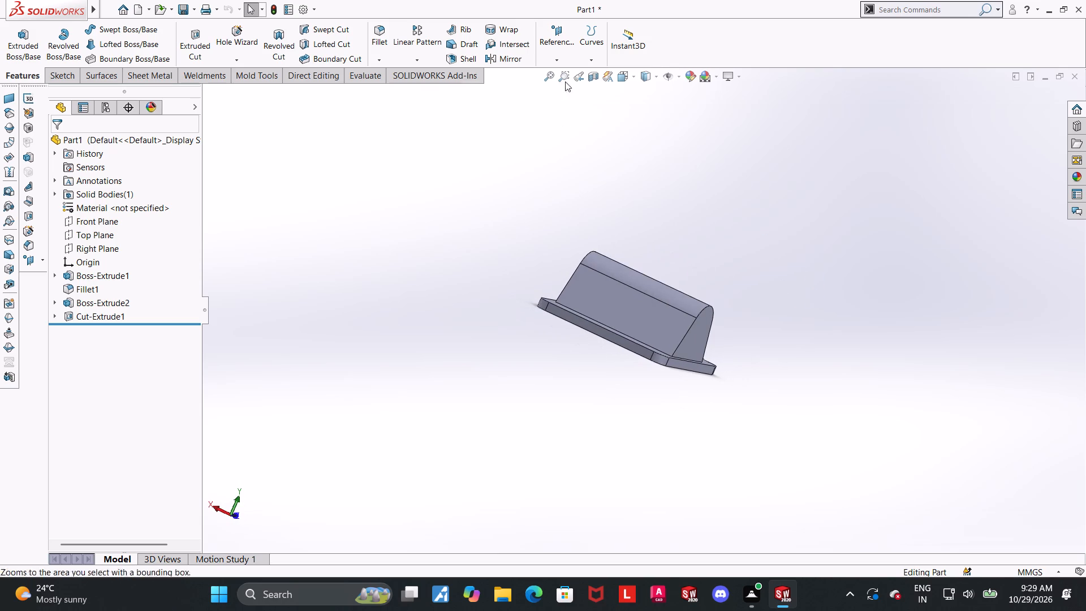
click(624, 77)
click(522, 266)
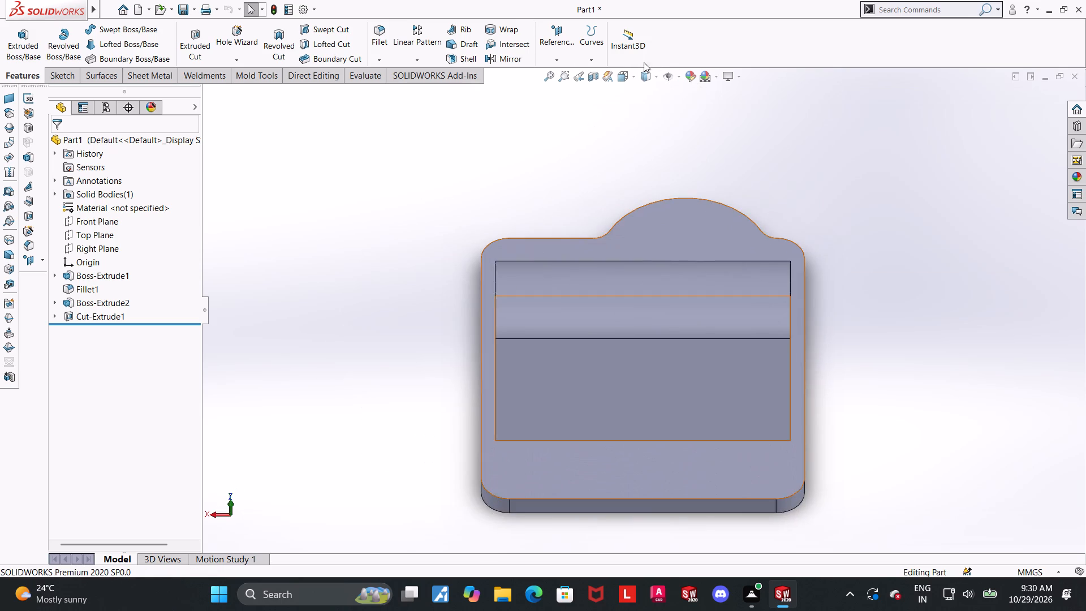
Section the part at the Front Plane to inspect the cavity's walls, and turn the section view off again.
click(589, 82)
click(55, 145)
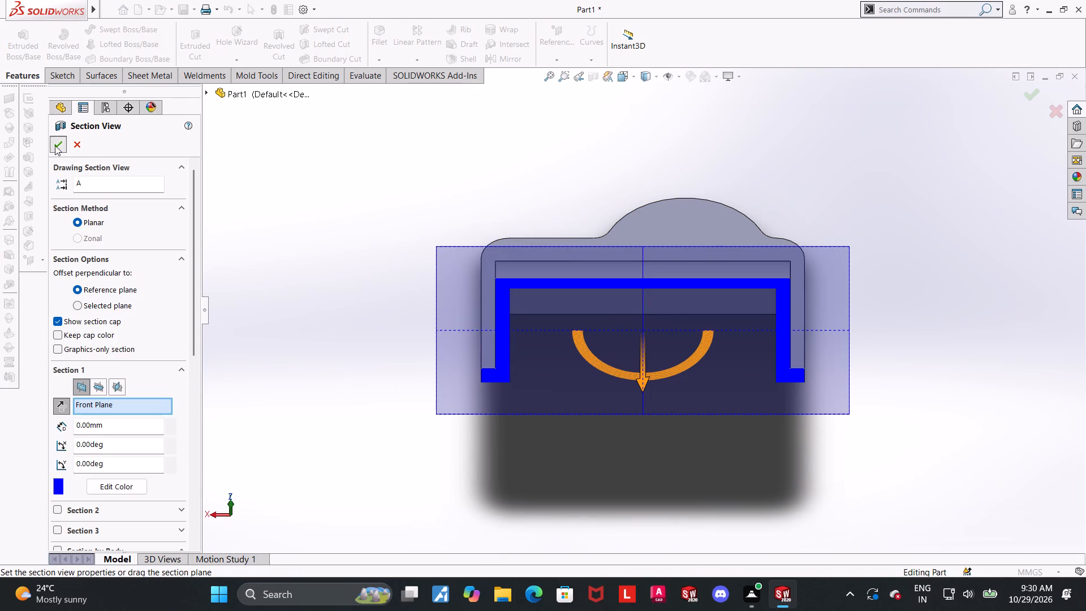
middle_drag(858, 337, 856, 196)
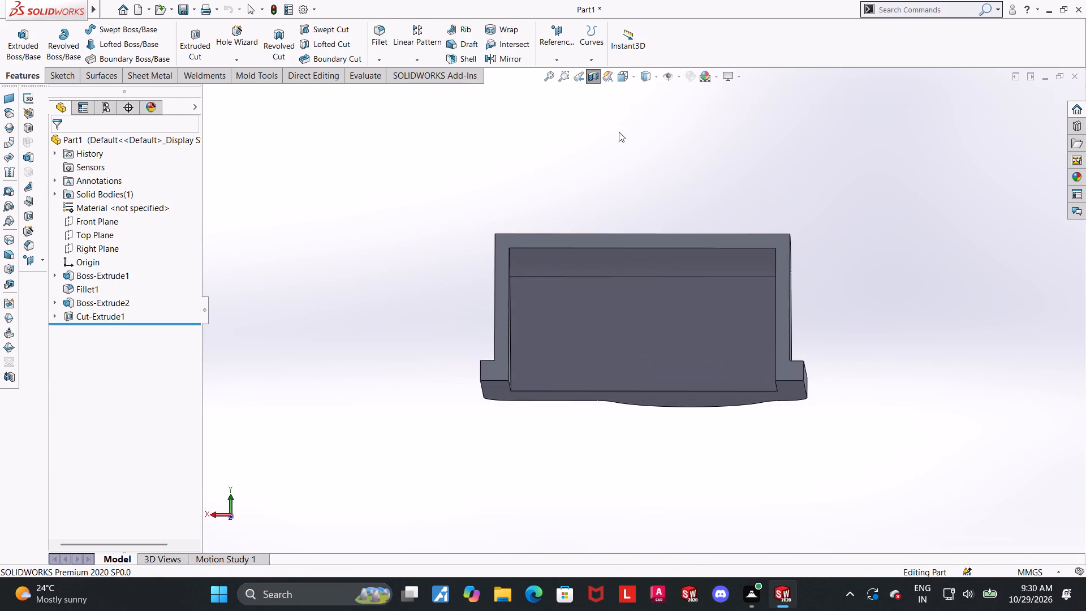
click(587, 74)
Examine the body's outer faces and the plate's underside from several angles.
scroll(874, 319, up, 1)
middle_drag(861, 327, 816, 335)
middle_drag(732, 329, 718, 334)
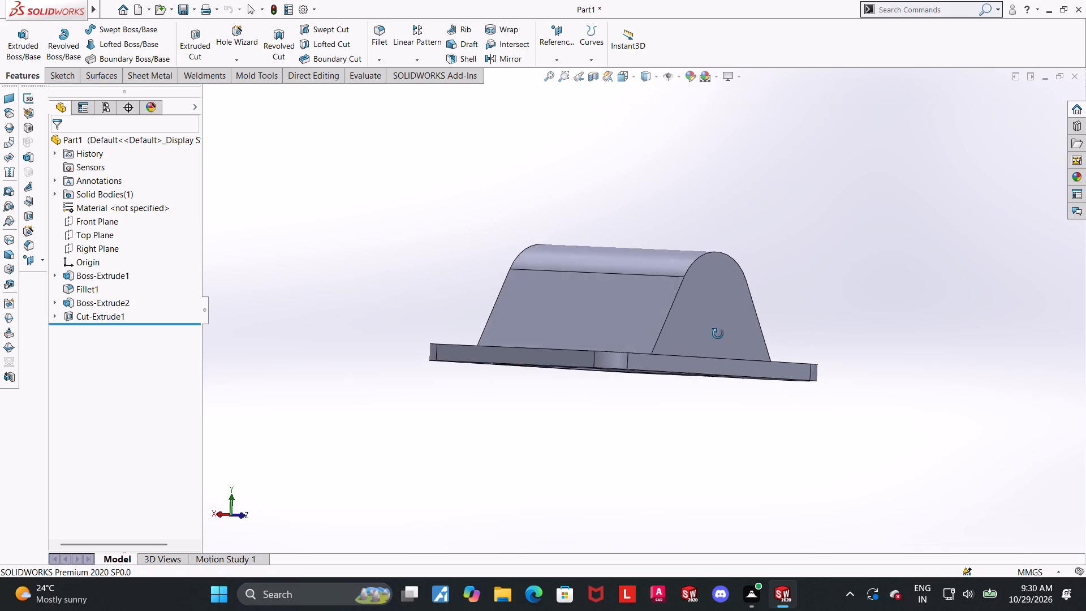
middle_drag(718, 334, 713, 336)
scroll(776, 287, down, 1)
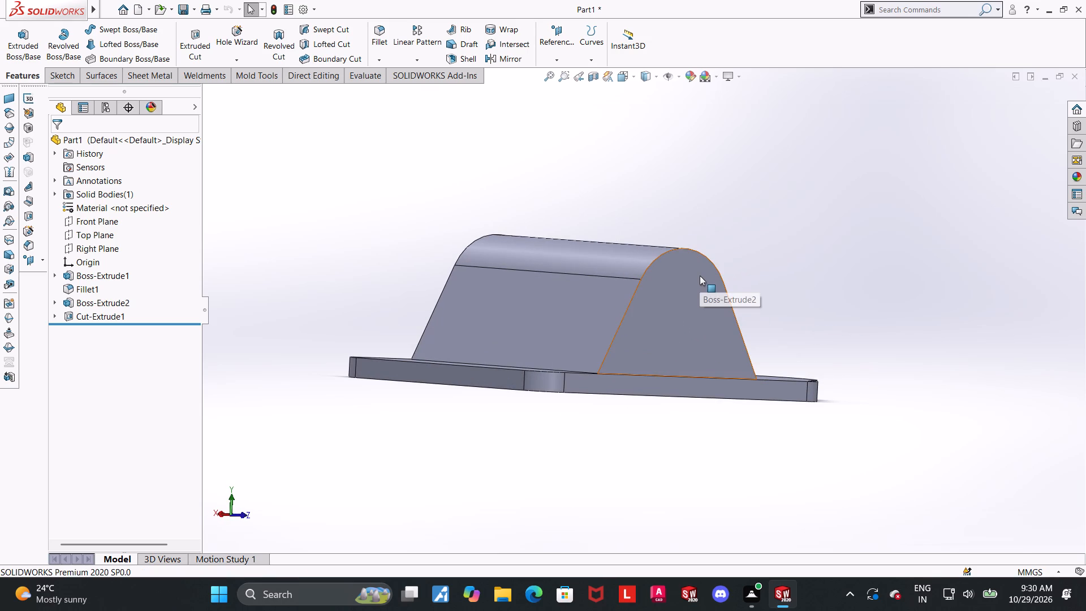
middle_drag(626, 256, 794, 270)
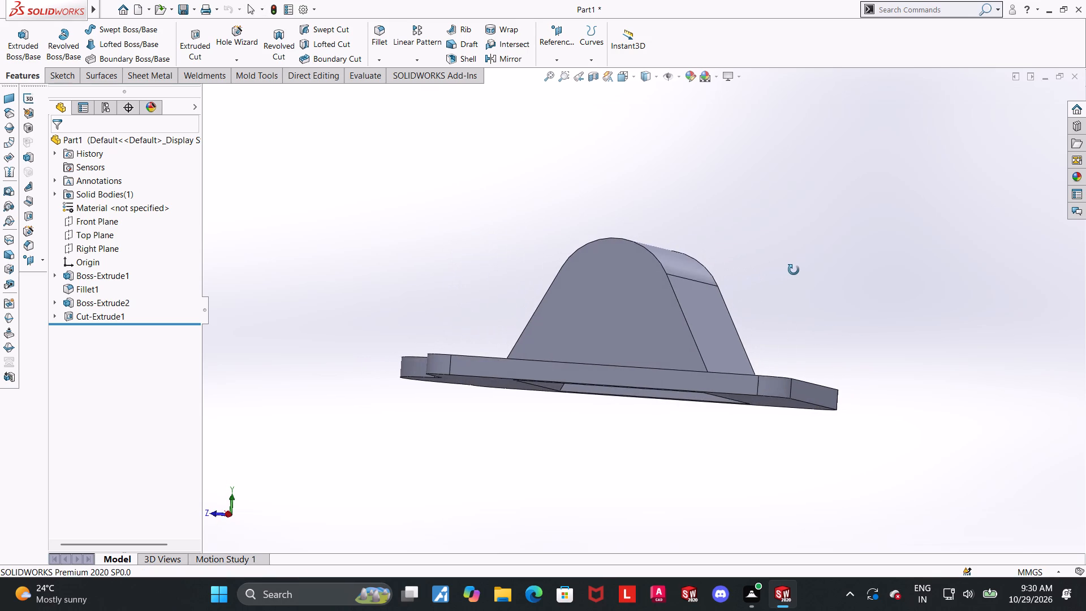
middle_drag(794, 270, 773, 277)
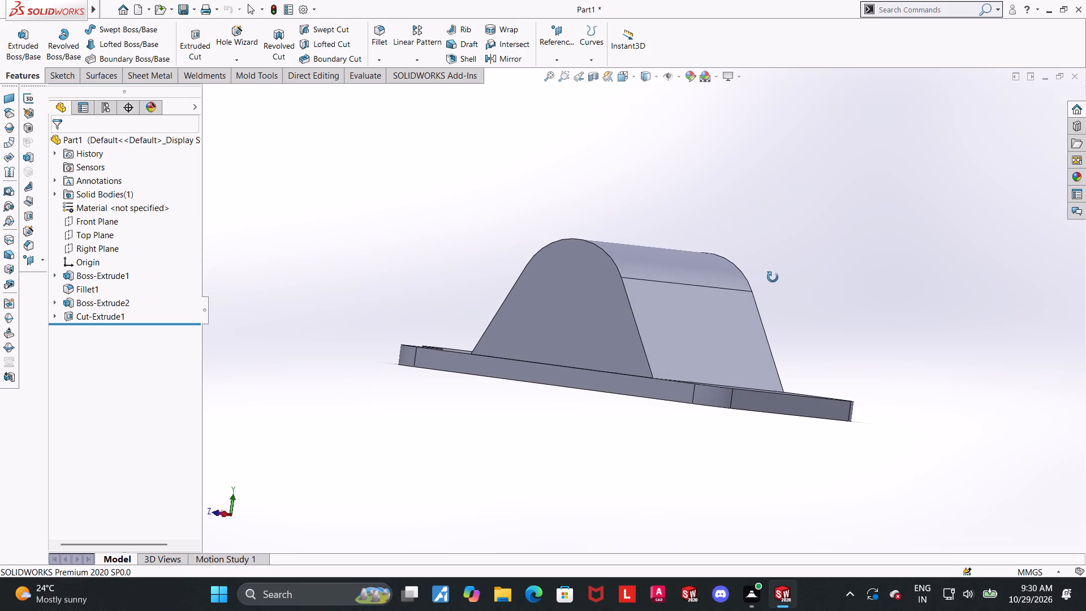
middle_drag(773, 277, 778, 286)
middle_drag(635, 309, 630, 332)
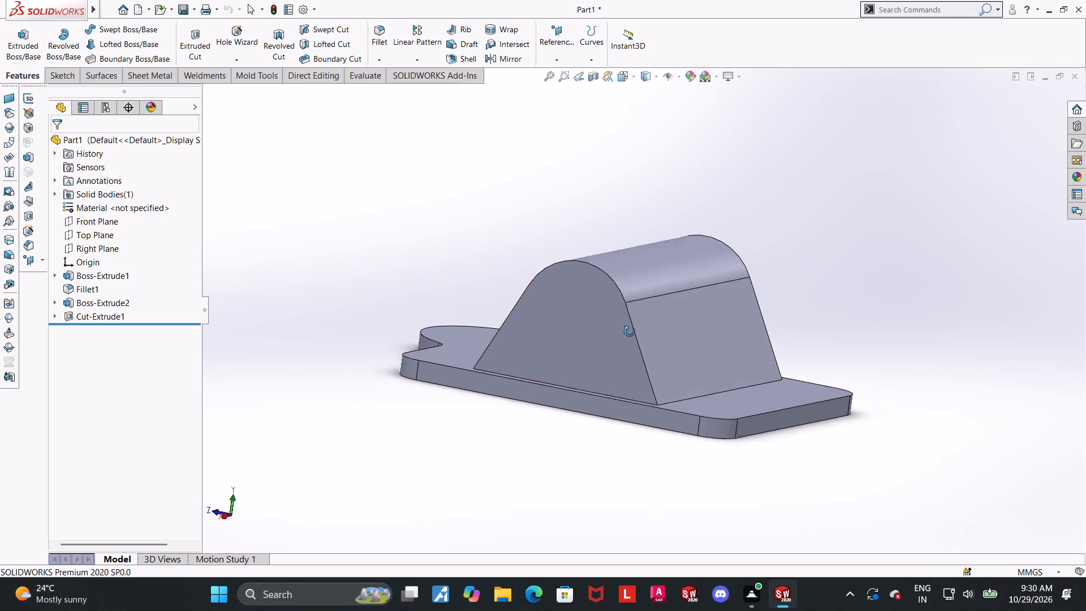
middle_drag(630, 332, 722, 355)
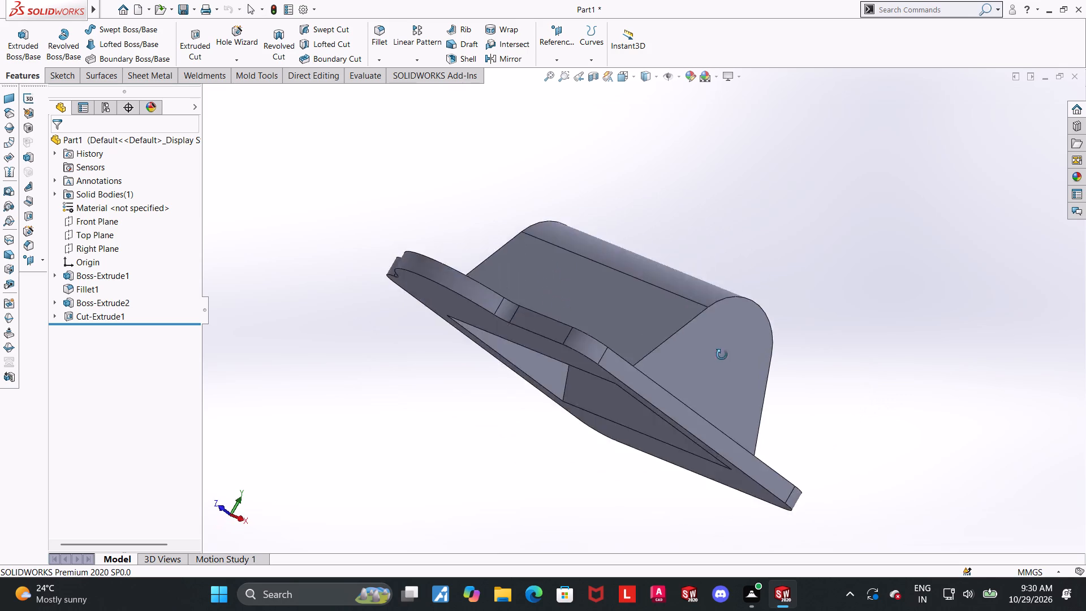
middle_drag(722, 355, 739, 406)
middle_drag(701, 358, 628, 376)
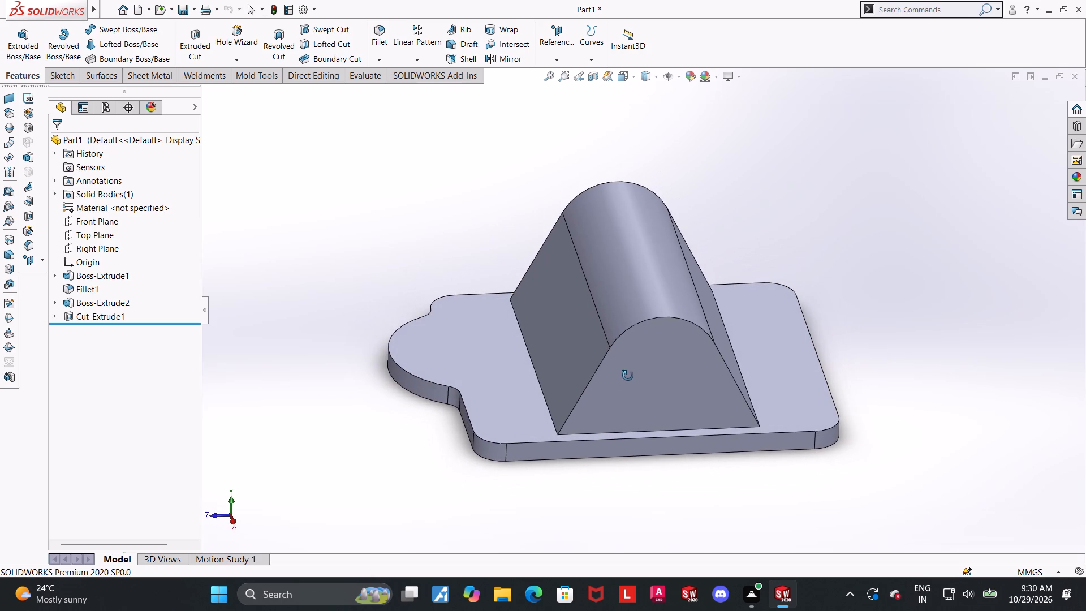
middle_drag(628, 376, 628, 376)
Start a new sketch on the tapered body's flat, round-topped end face on the positive X side.
click(681, 385)
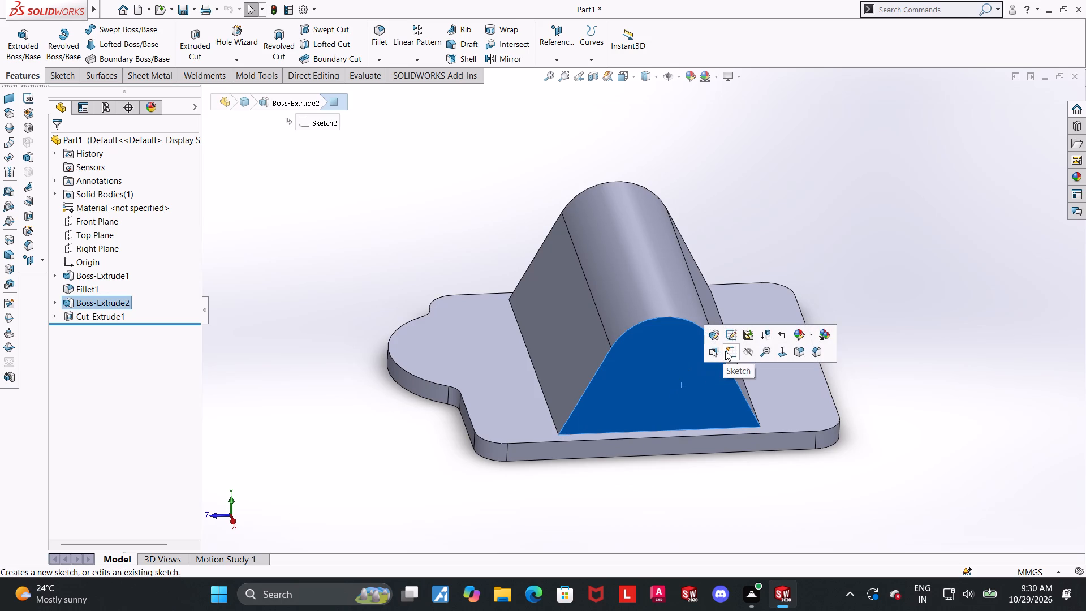
click(727, 355)
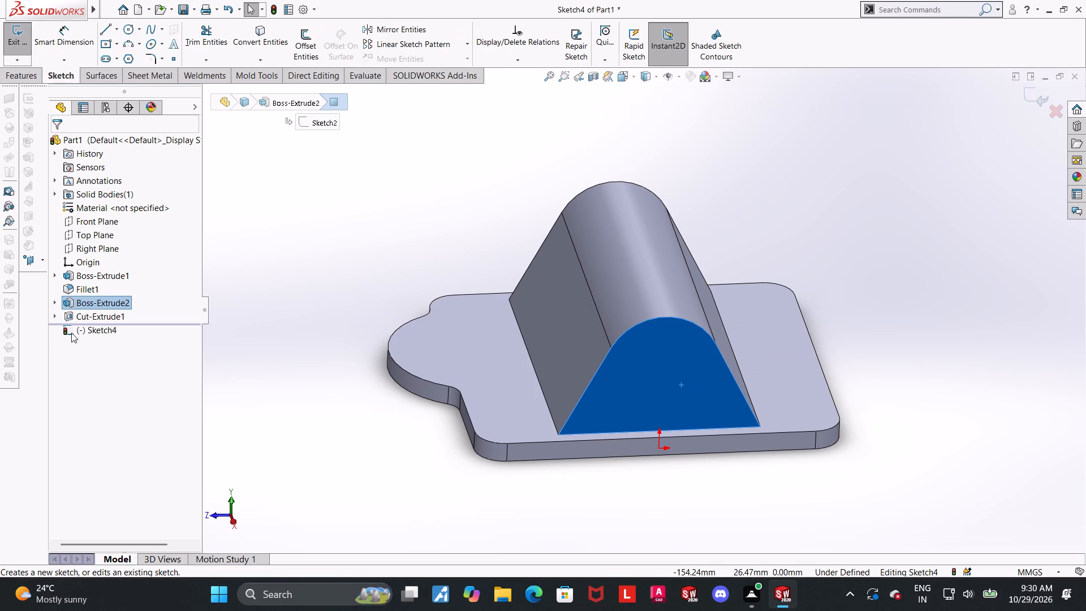
Sketch a circle about 22 mm in diameter on the end face, centred vertically above the origin near the rounded top.
click(75, 330)
click(101, 317)
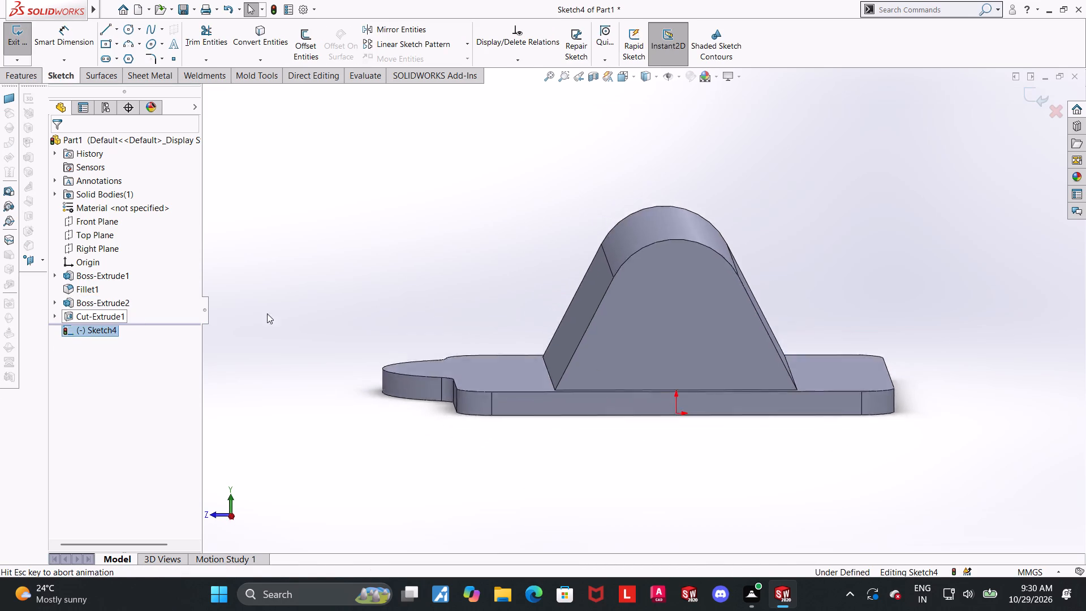
click(133, 29)
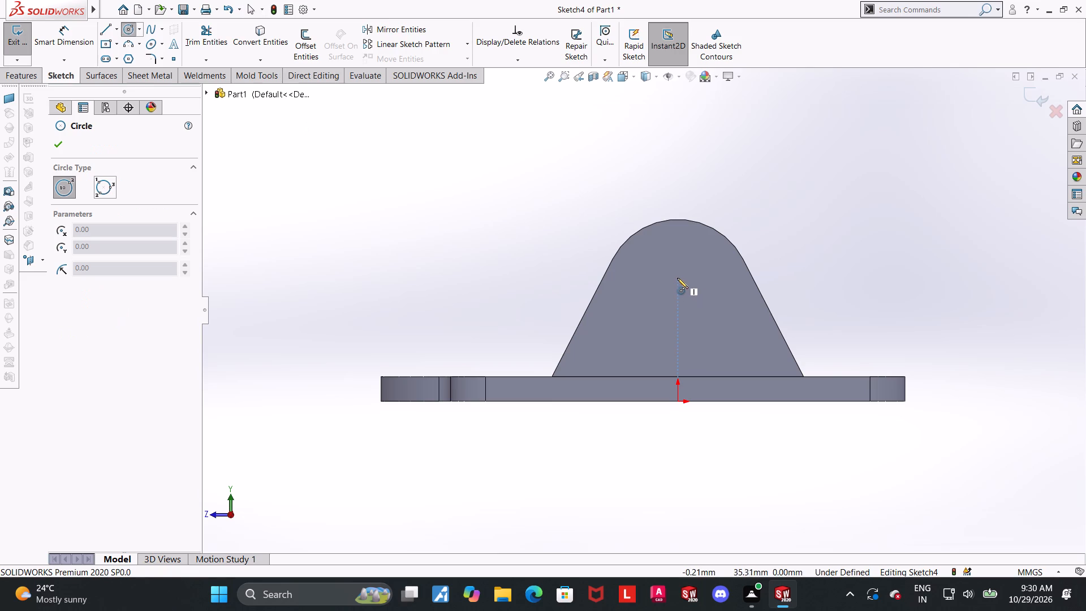
click(676, 277)
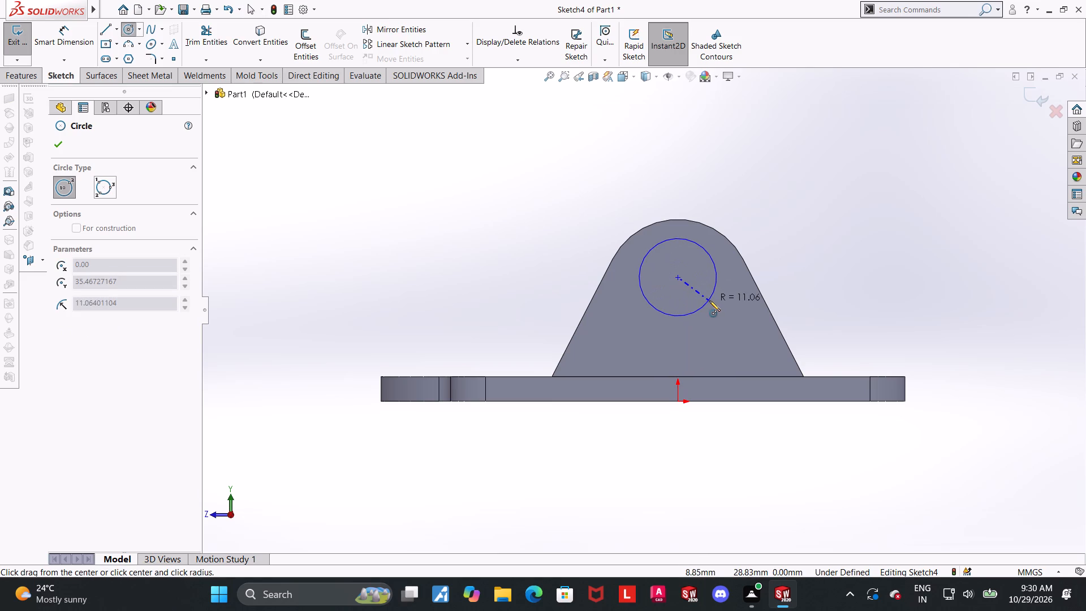
click(709, 300)
key(Escape)
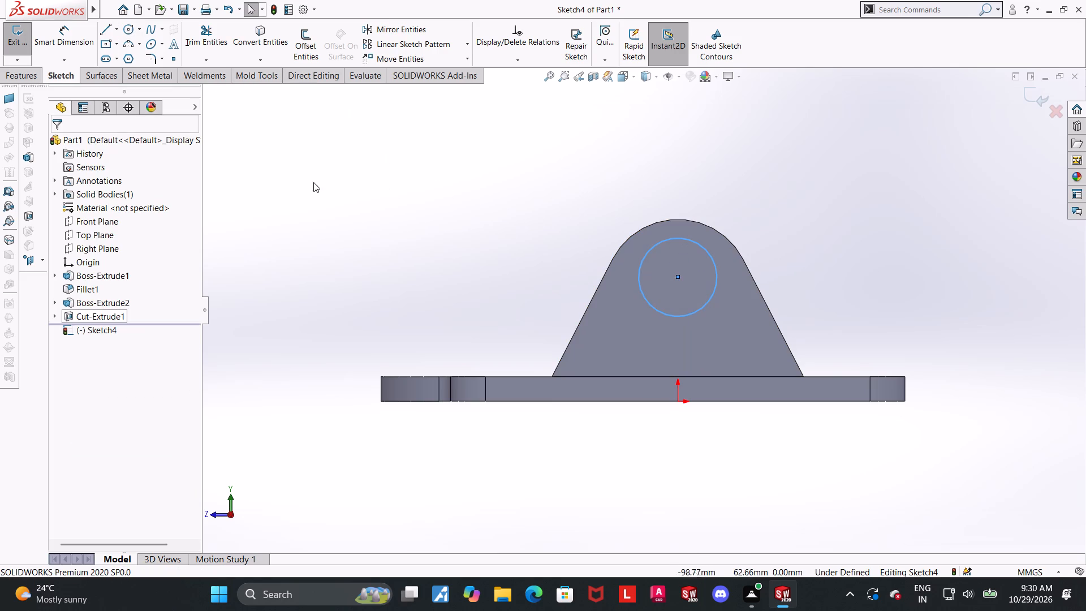
Dimension the circle on the end face with a 30 mm diameter.
click(64, 27)
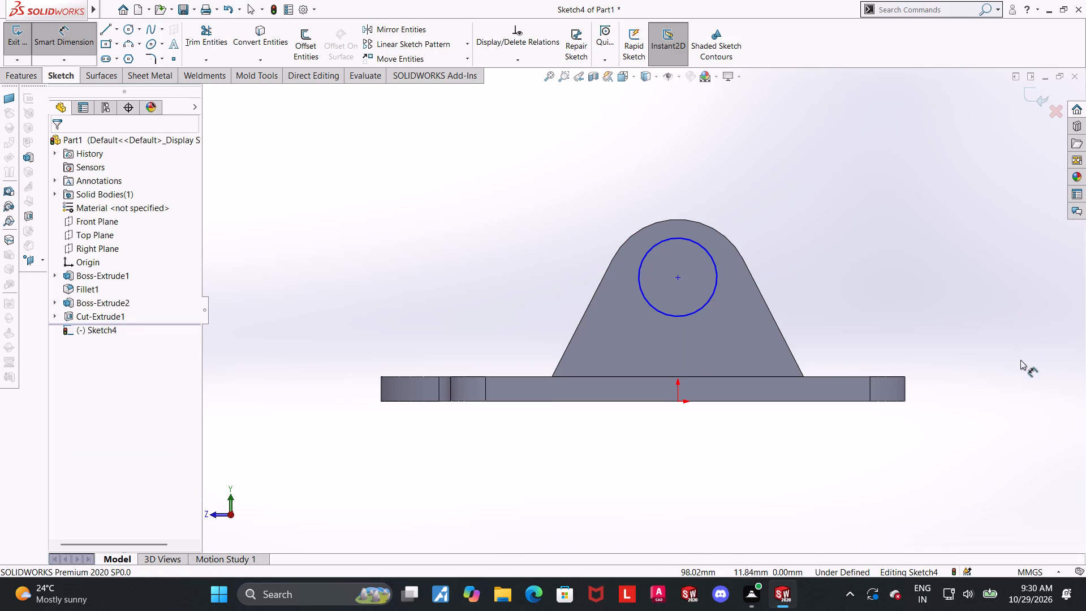
click(688, 238)
click(690, 183)
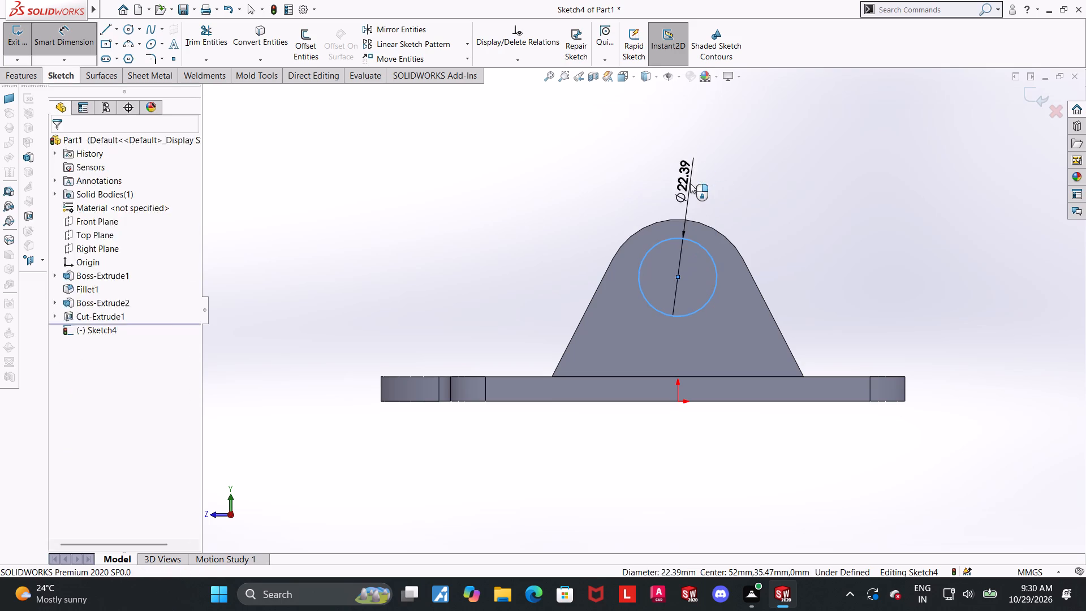
text(30)
key(Return)
key(Escape)
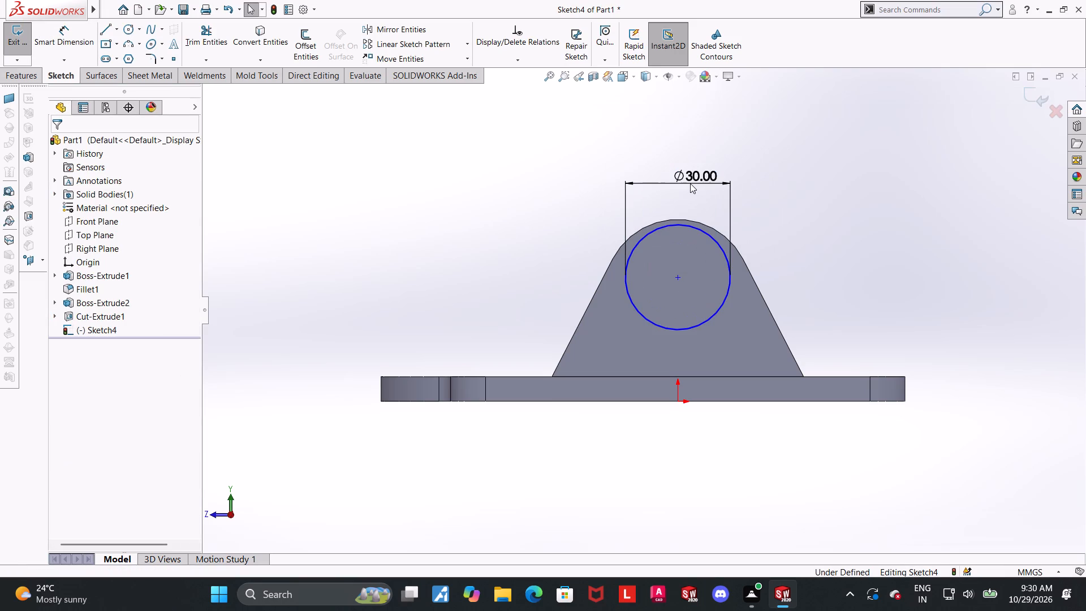
Make the 30 mm circle concentric with the end face's rounded top edge.
click(792, 204)
ctrl+click(742, 253)
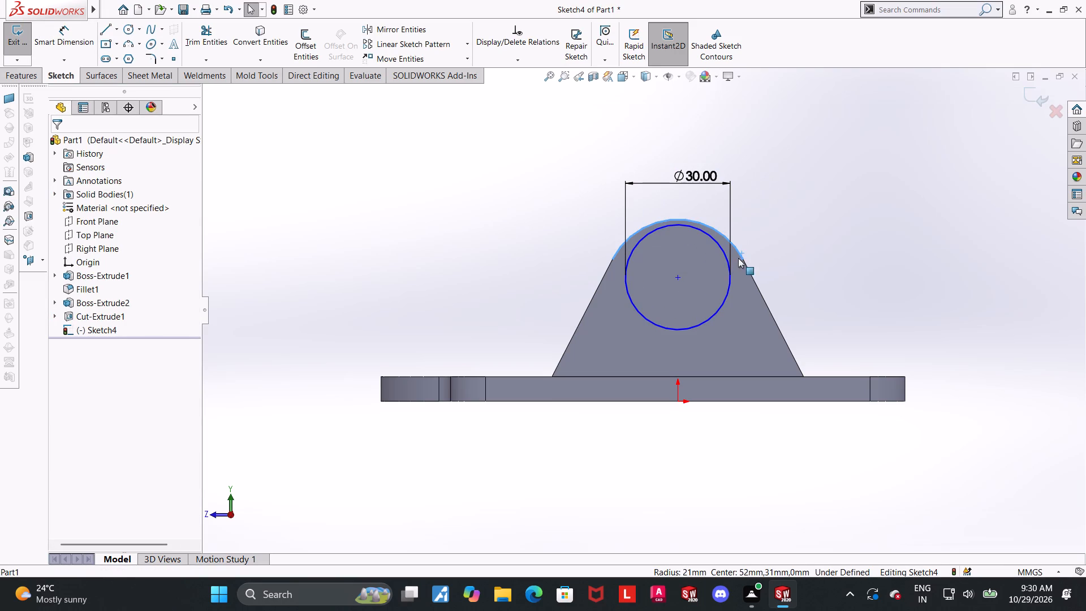
ctrl+click(729, 281)
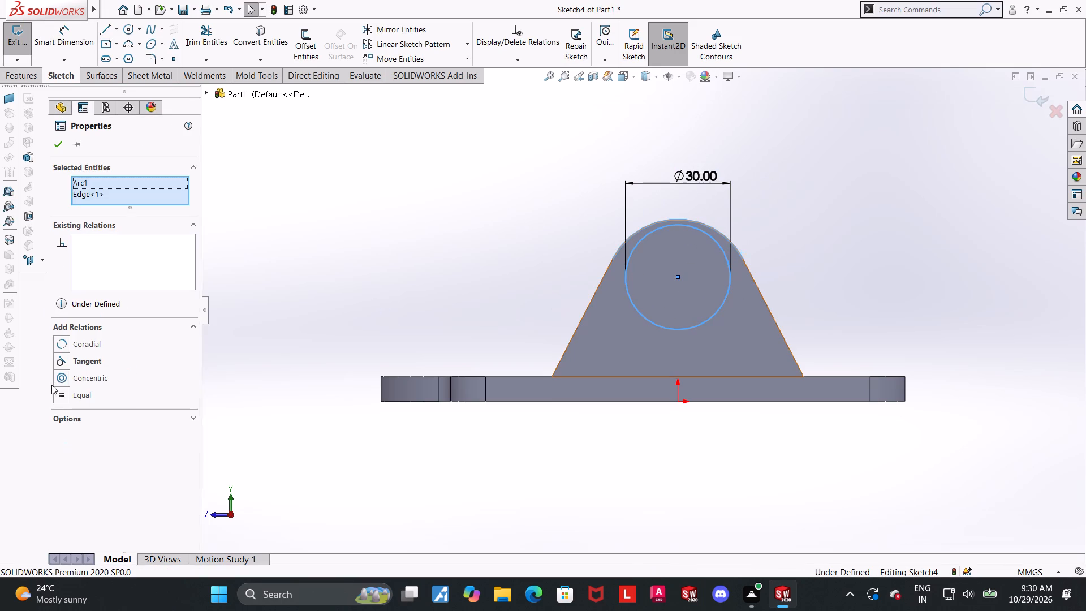
click(55, 383)
click(624, 227)
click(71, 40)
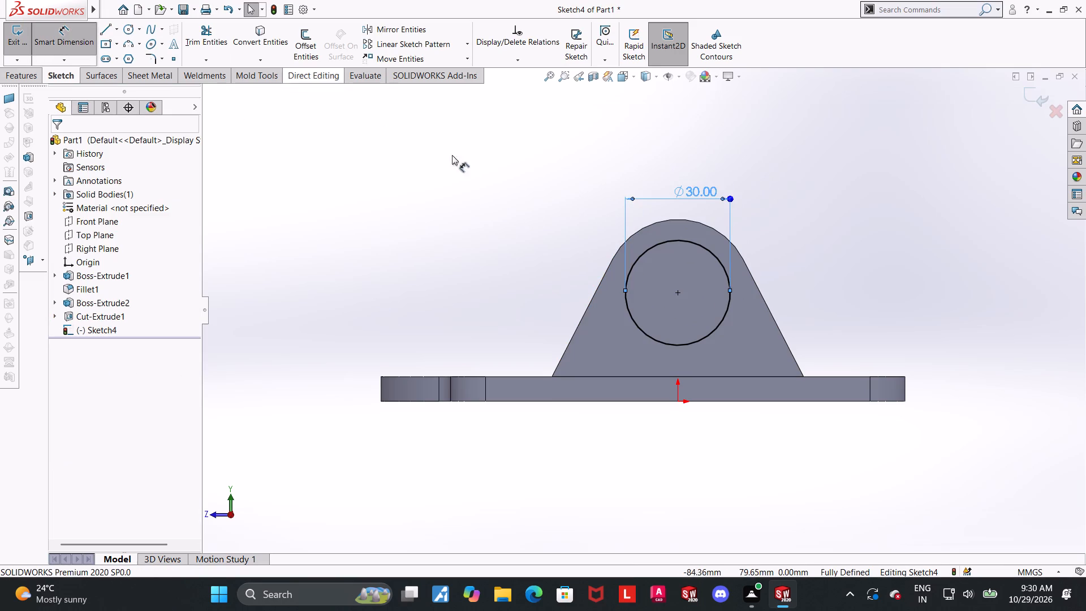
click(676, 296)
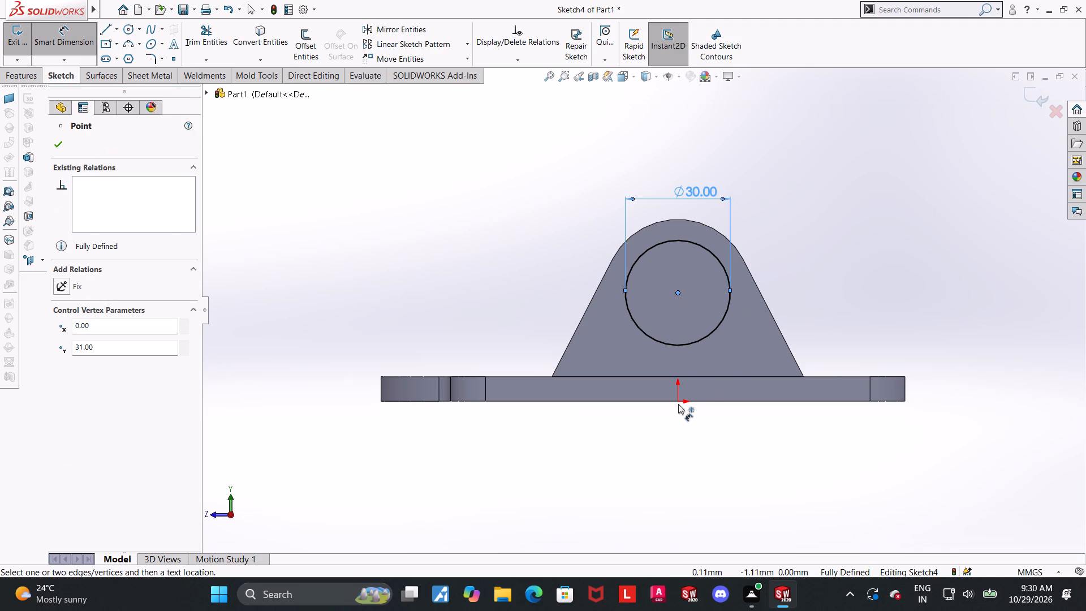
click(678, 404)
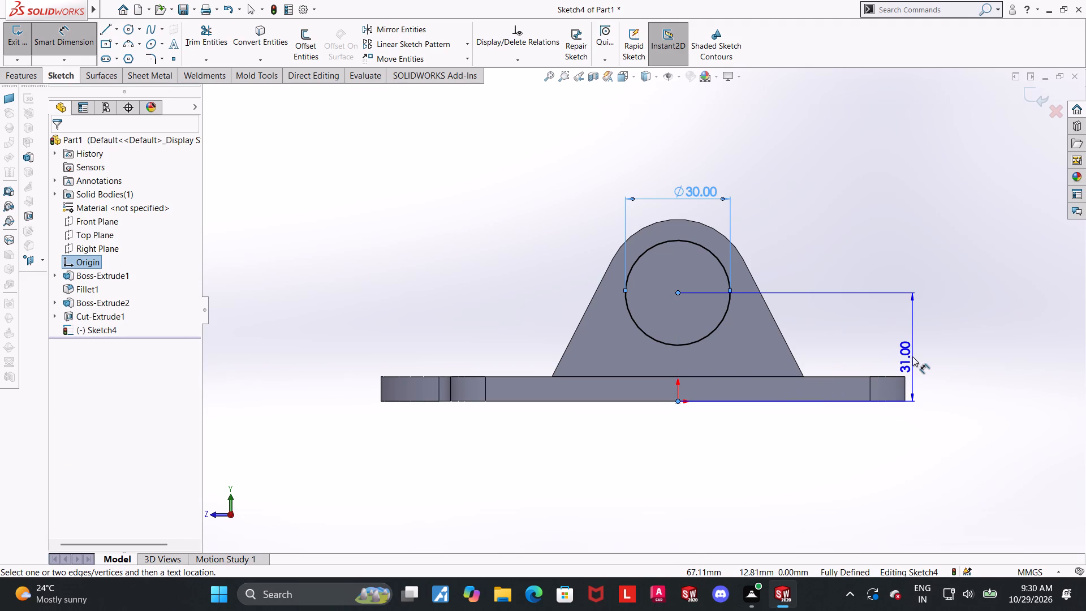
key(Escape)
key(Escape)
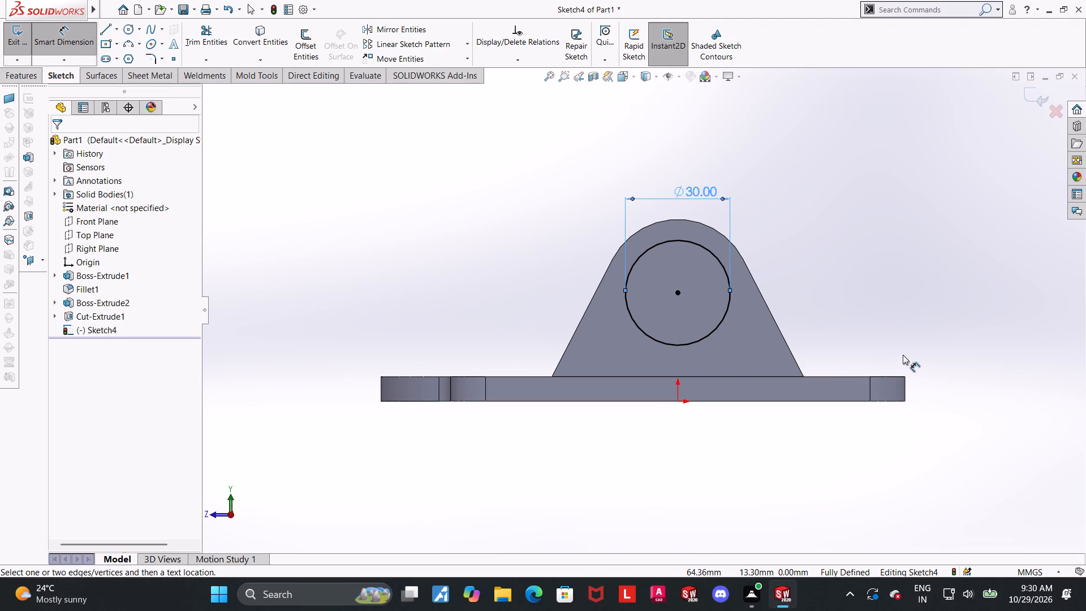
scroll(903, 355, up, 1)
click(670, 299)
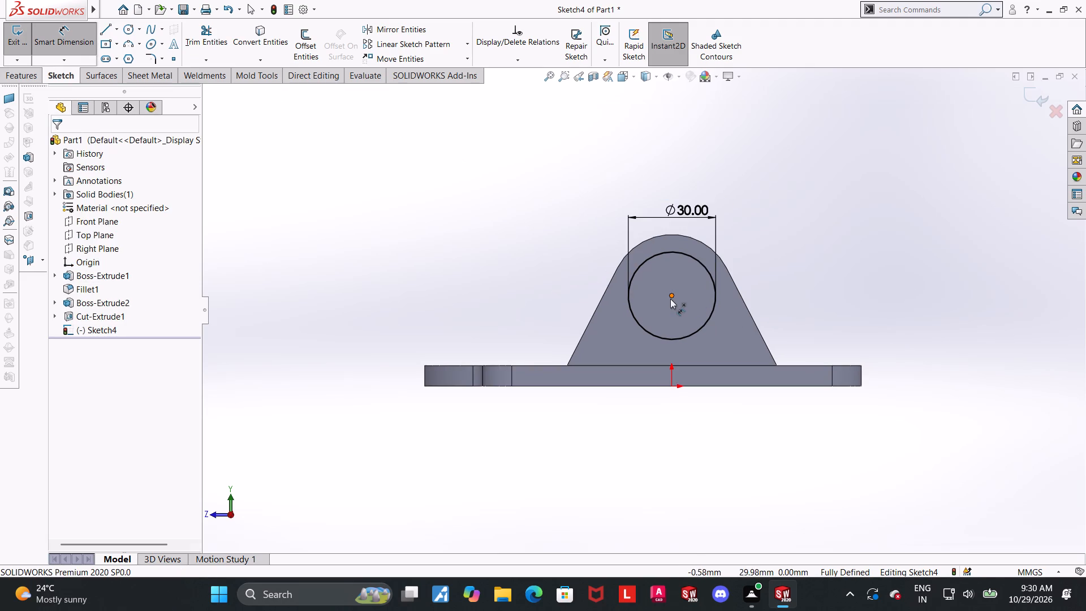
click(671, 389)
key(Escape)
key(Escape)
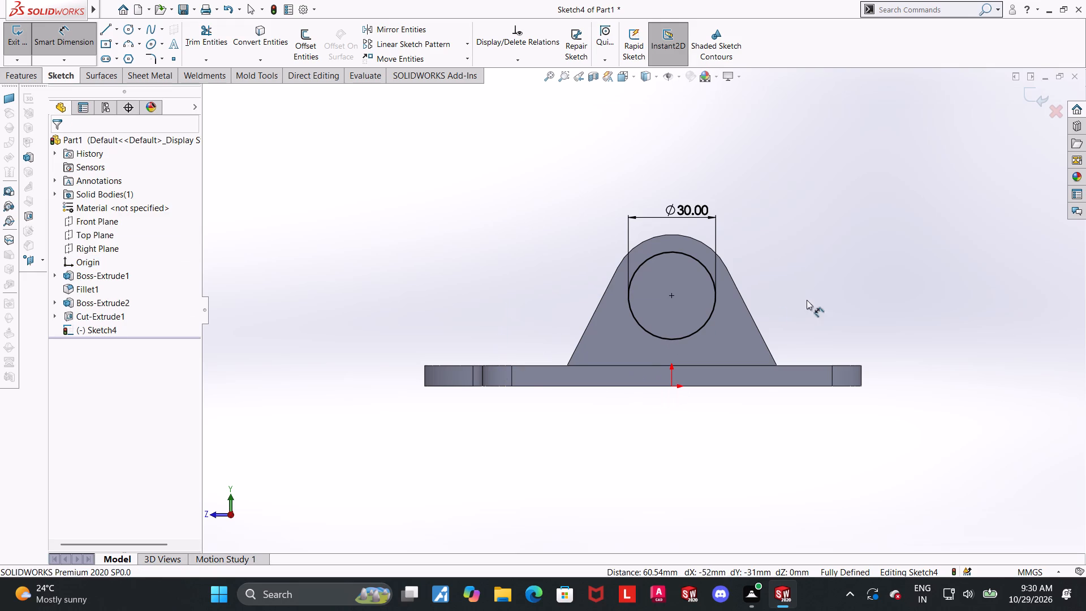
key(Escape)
Close the sketch and set up a boss extrusion of the 30 mm circle, starting at a 33 mm offset from the sketch plane.
scroll(803, 299, up, 1)
middle_drag(796, 272, 736, 349)
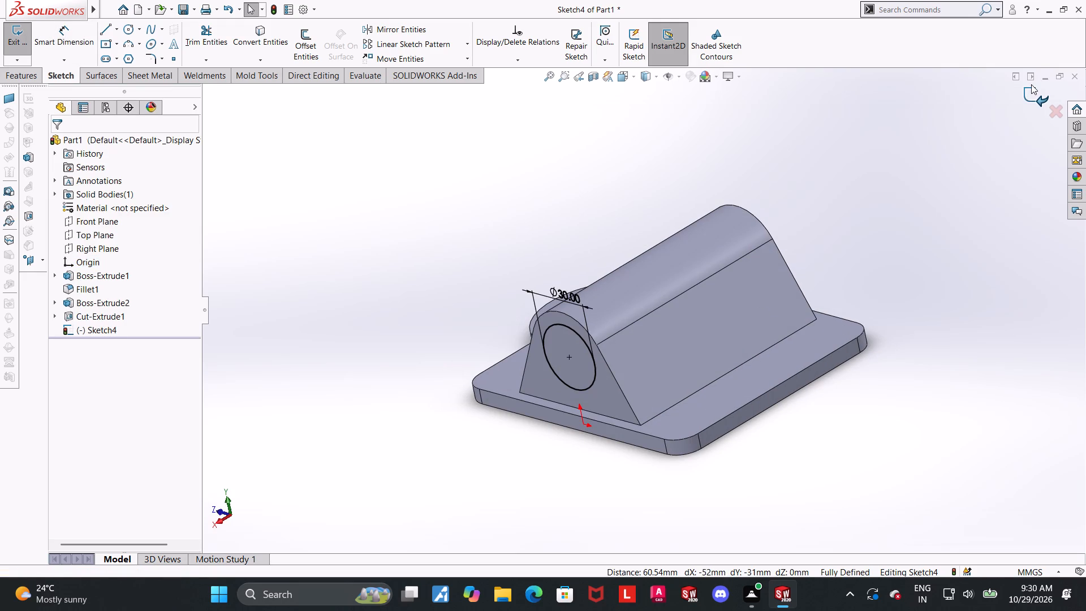
click(1031, 92)
click(10, 48)
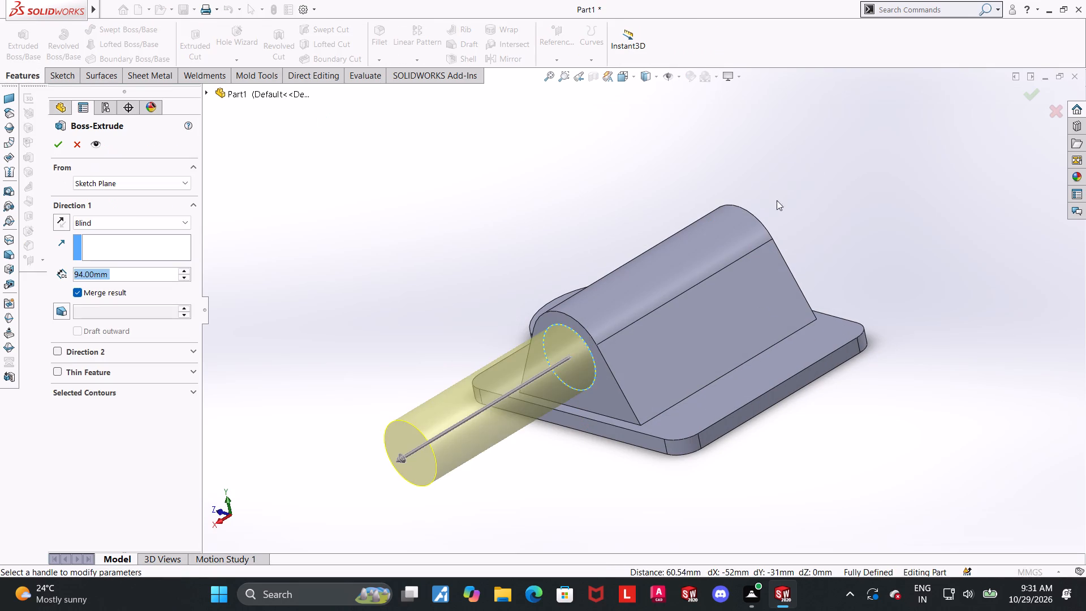
middle_drag(654, 245, 649, 242)
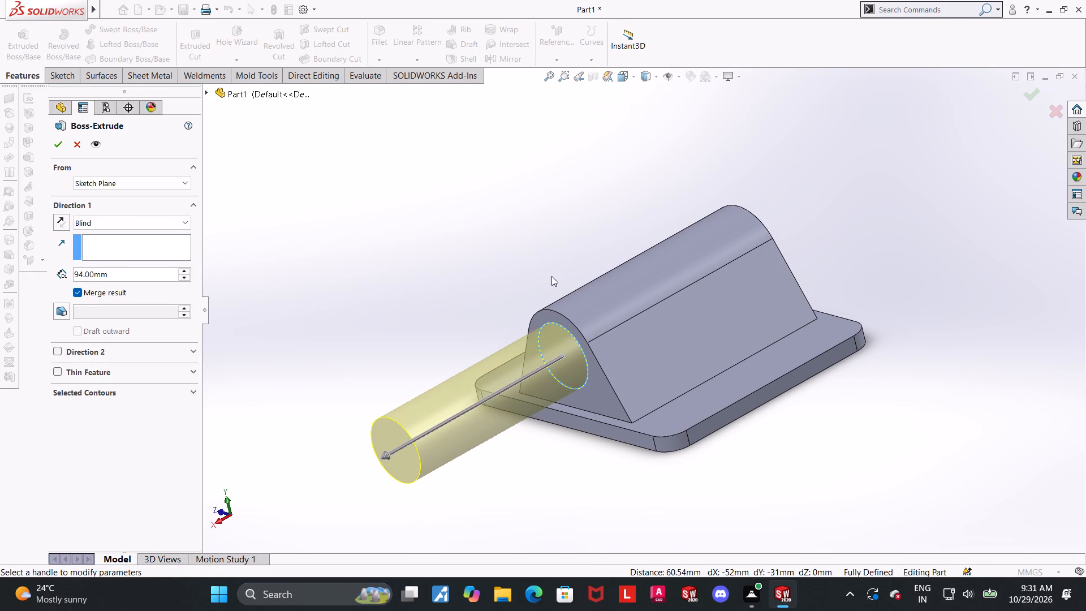
scroll(533, 298, down, 1)
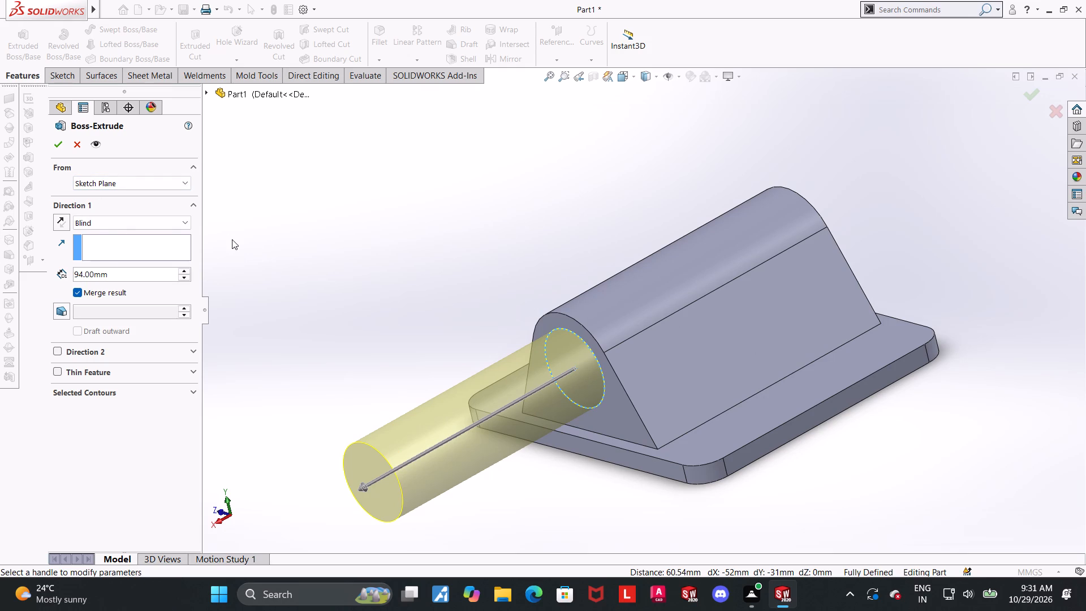
click(149, 188)
click(136, 229)
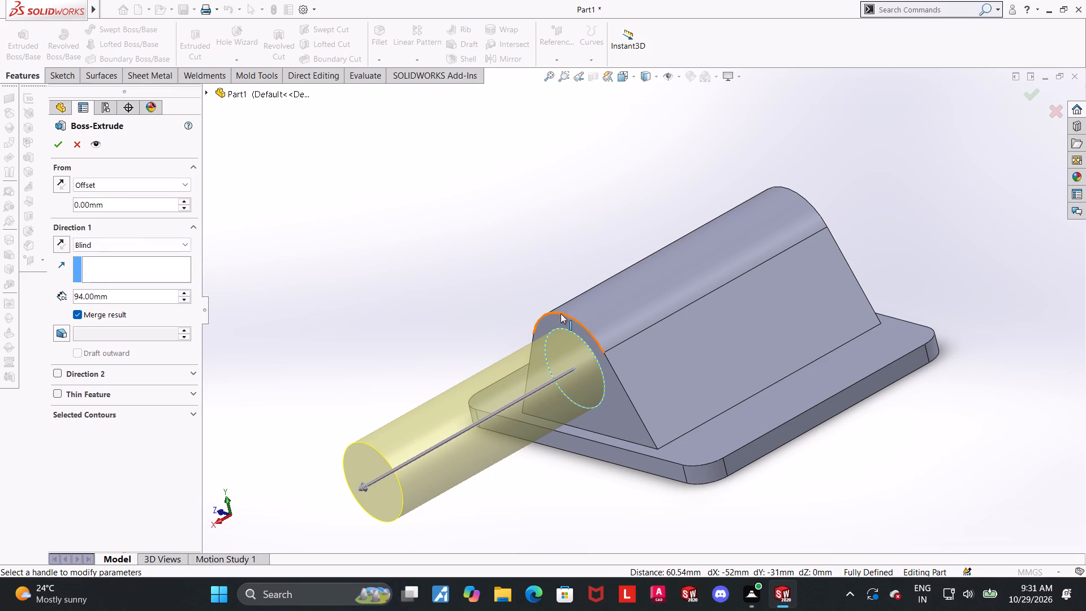
middle_drag(561, 313, 530, 319)
click(122, 210)
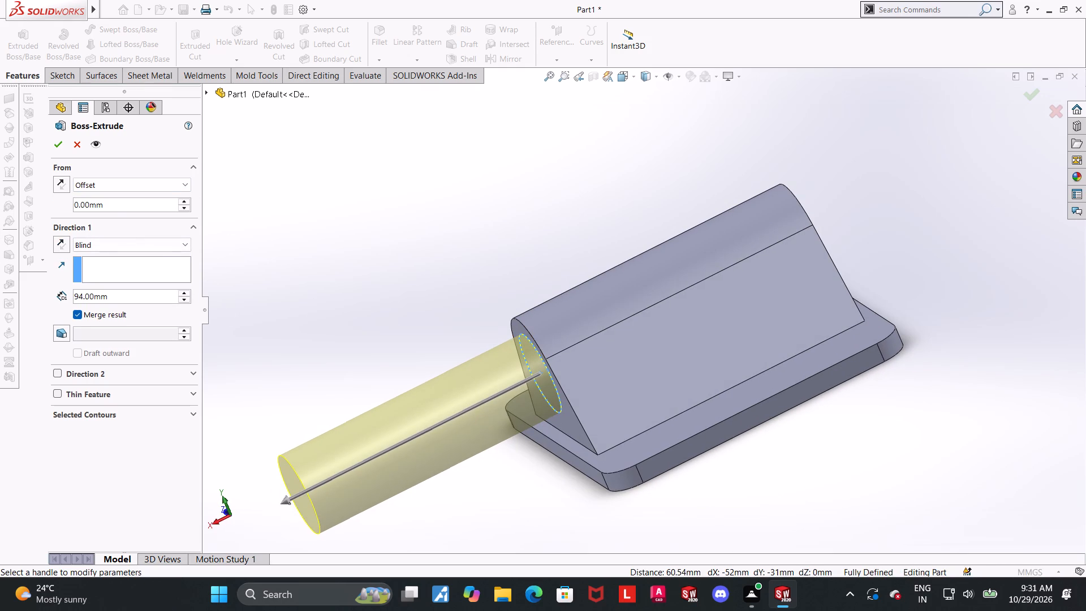
drag(123, 206, 56, 205)
key(3)
key(BackSpace)
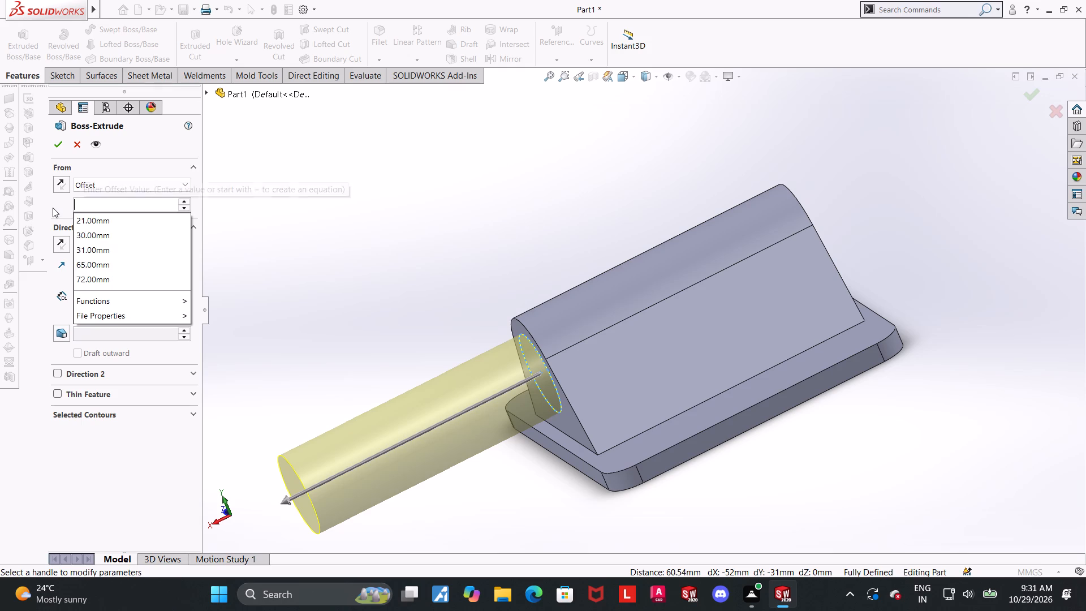
text(22)
key(BackSpace)
key(BackSpace)
text(33)
key(Return)
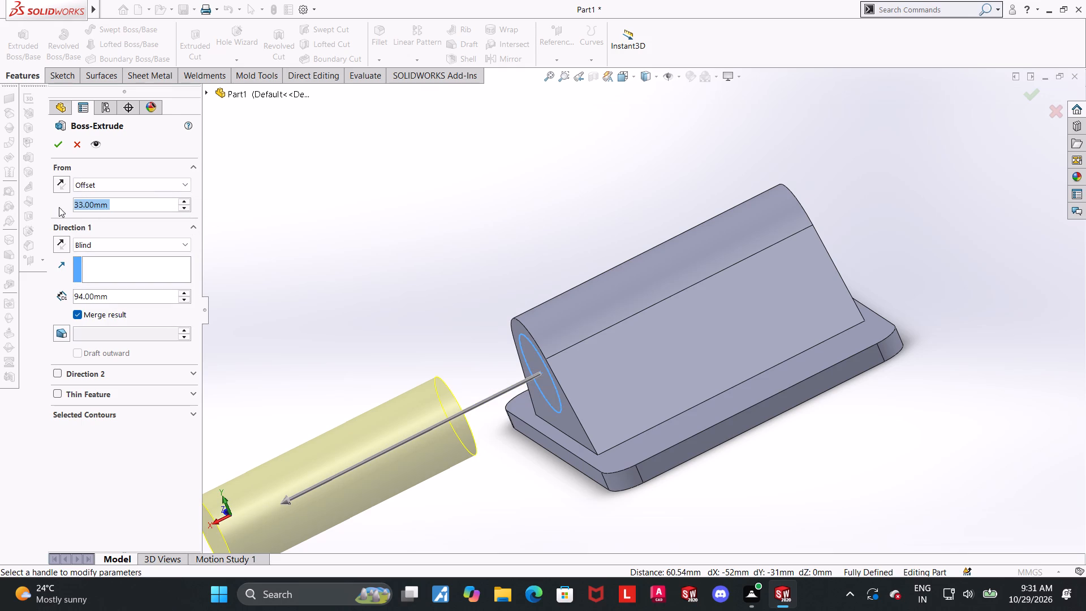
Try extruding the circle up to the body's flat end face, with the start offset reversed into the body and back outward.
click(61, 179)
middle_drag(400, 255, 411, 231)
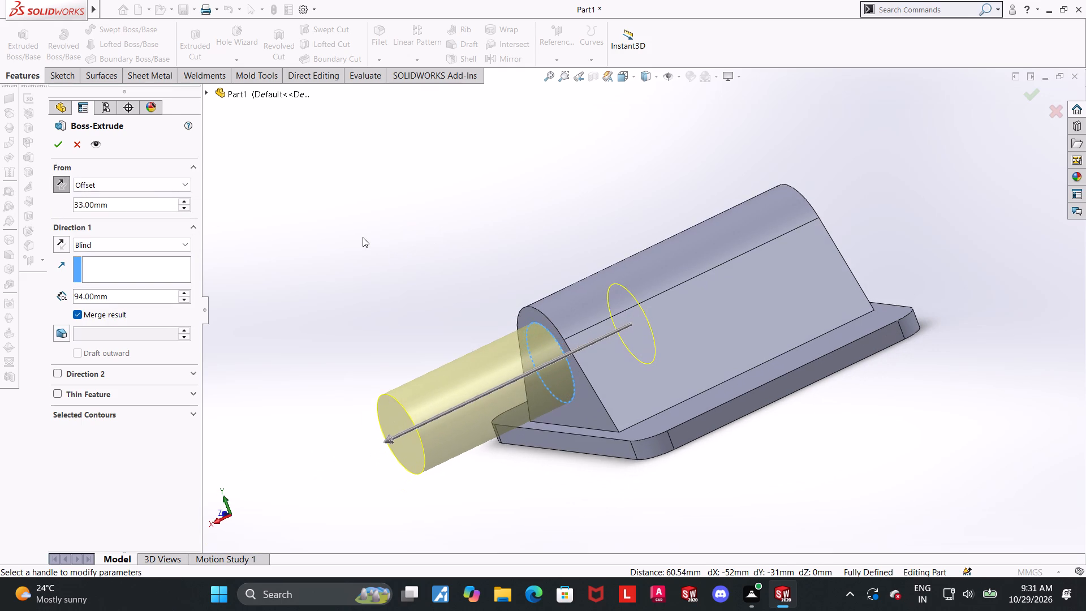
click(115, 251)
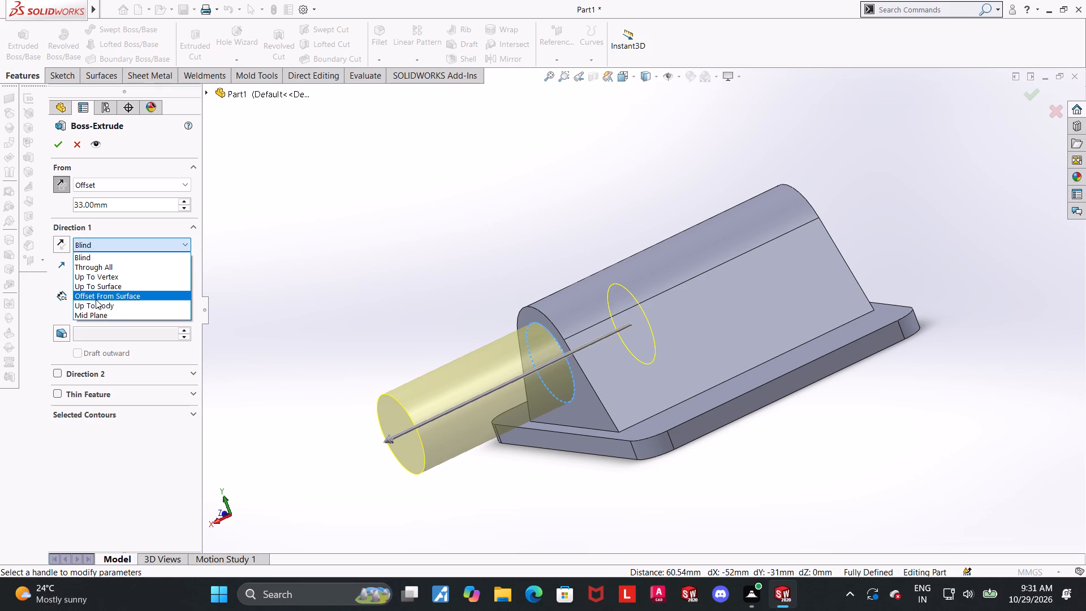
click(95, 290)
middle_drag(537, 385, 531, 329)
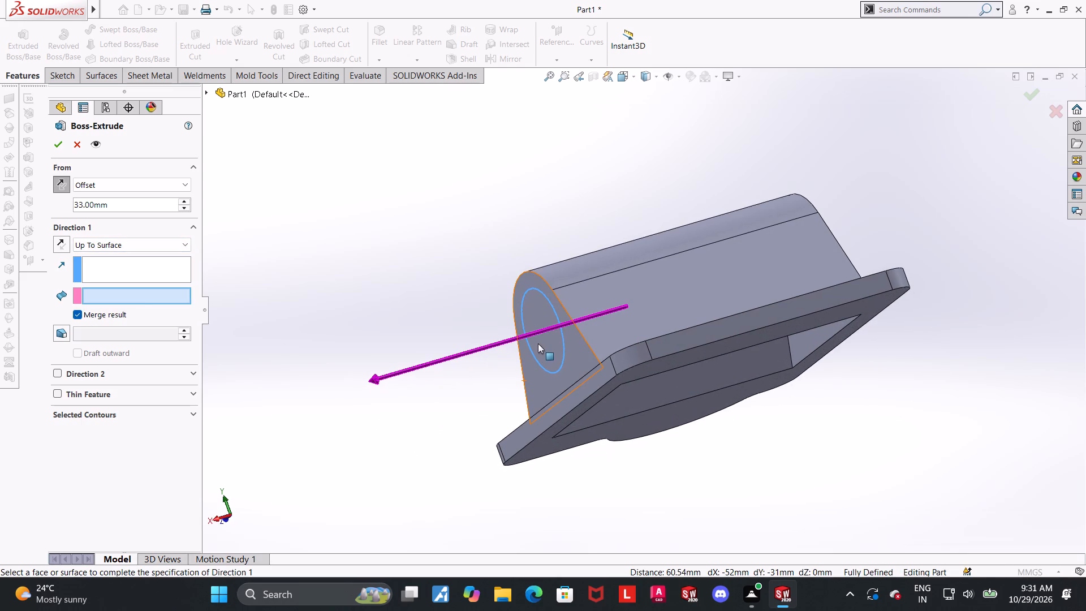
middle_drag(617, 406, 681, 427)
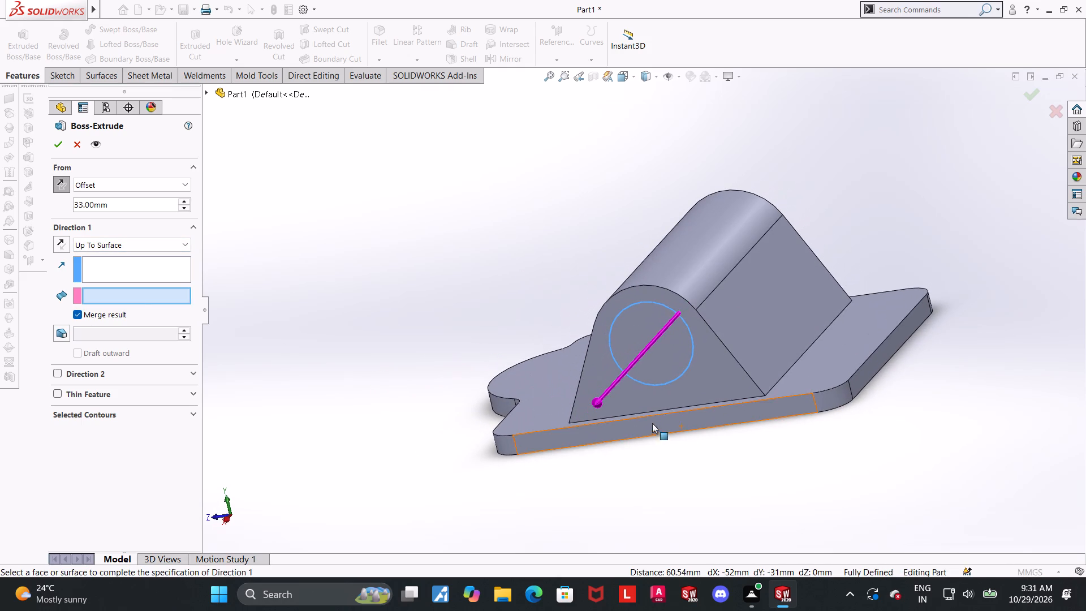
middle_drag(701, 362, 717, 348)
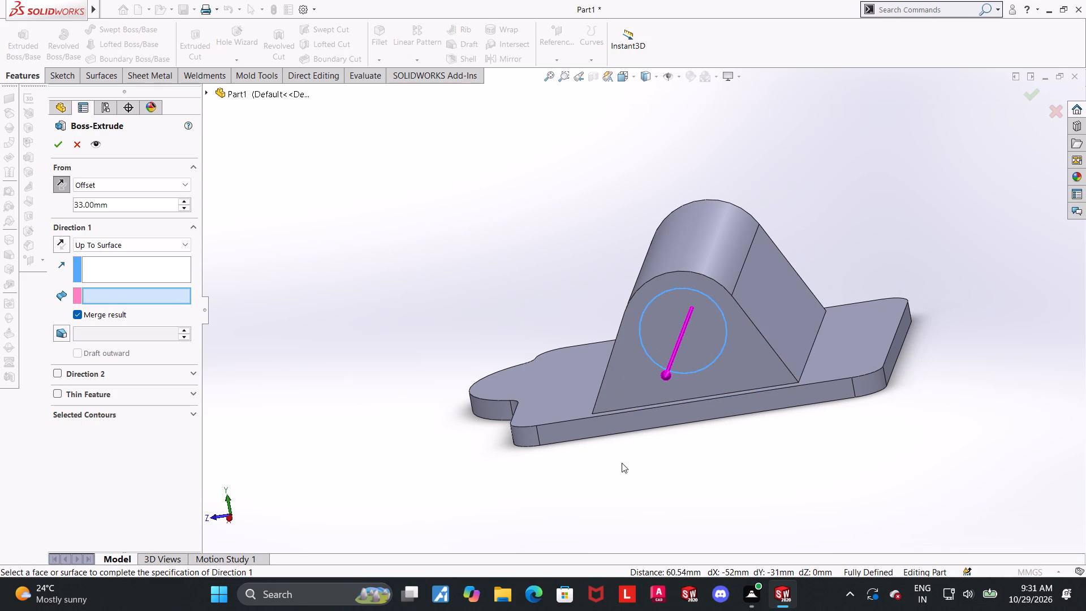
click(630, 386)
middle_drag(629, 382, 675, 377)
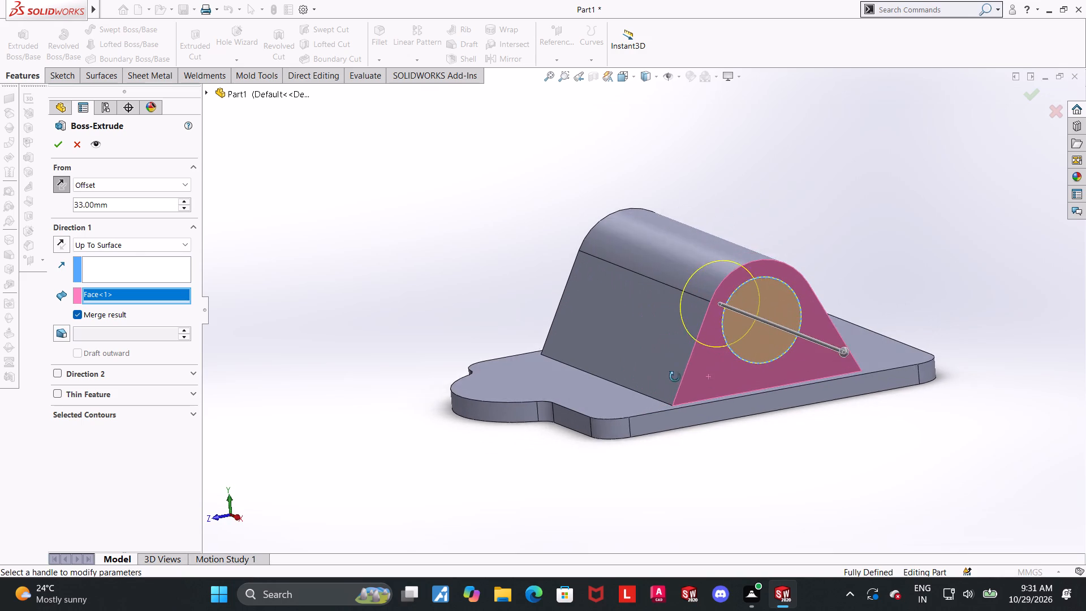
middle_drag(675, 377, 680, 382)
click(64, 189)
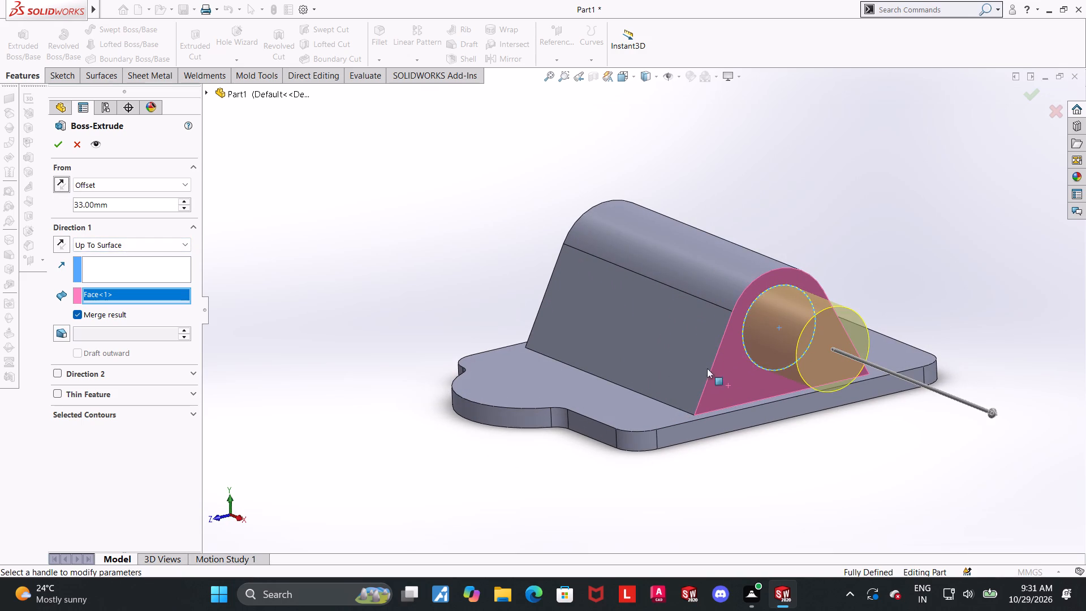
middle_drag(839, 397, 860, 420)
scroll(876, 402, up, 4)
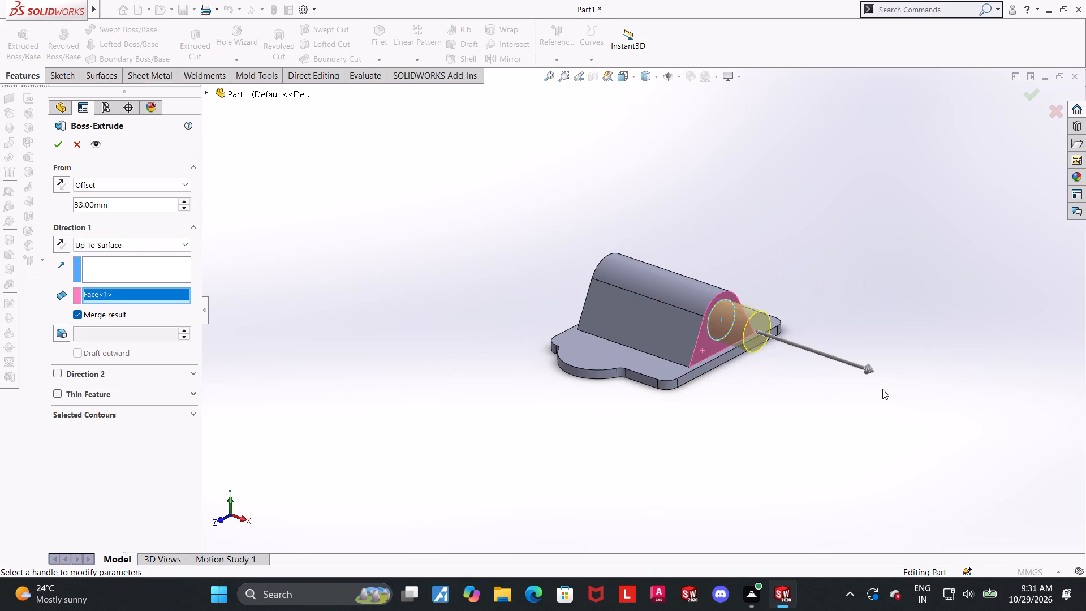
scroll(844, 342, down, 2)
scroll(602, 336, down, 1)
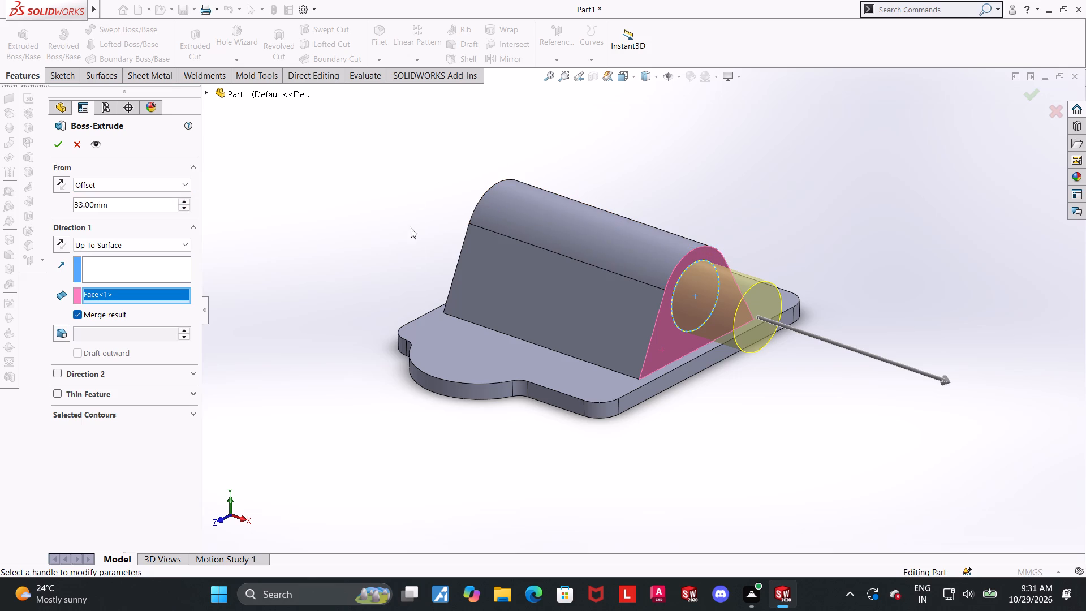
Extrude the 30 mm circle as a blind boss 33 mm long, starting from the sketch plane.
click(173, 243)
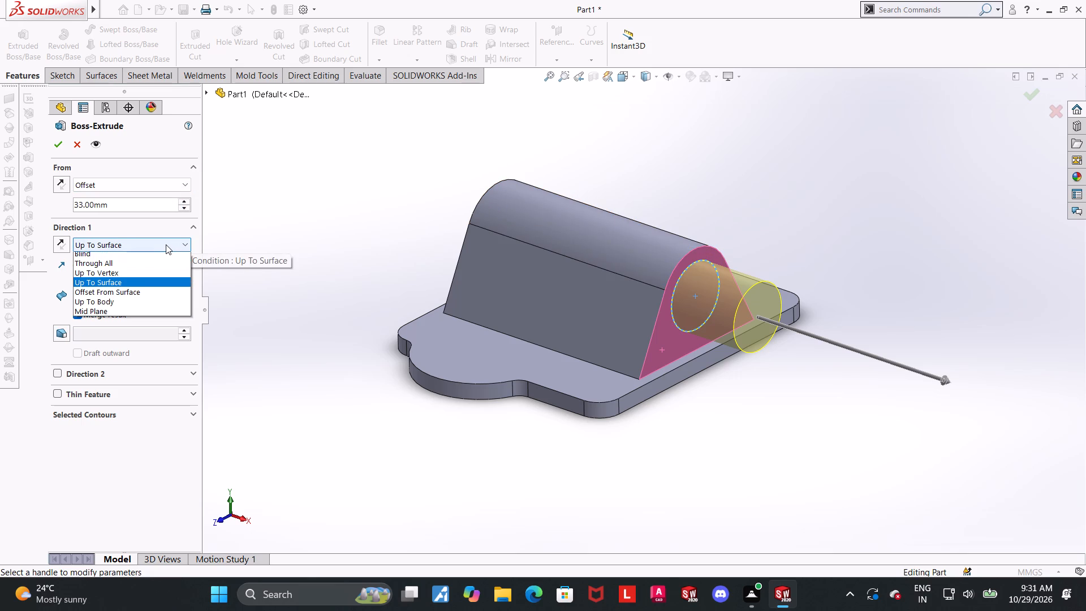
click(100, 252)
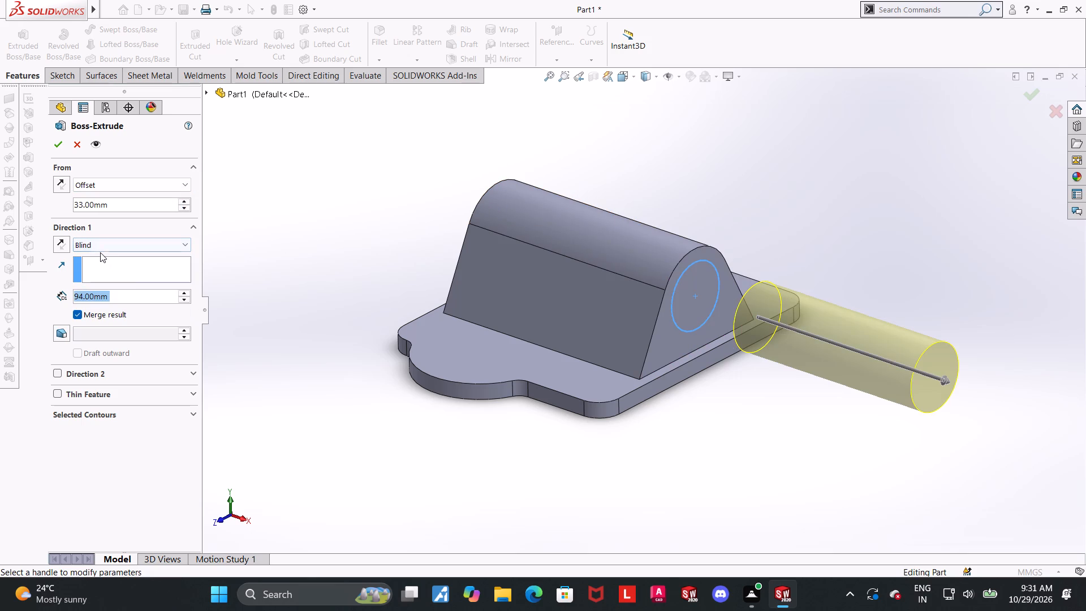
text(33)
key(Return)
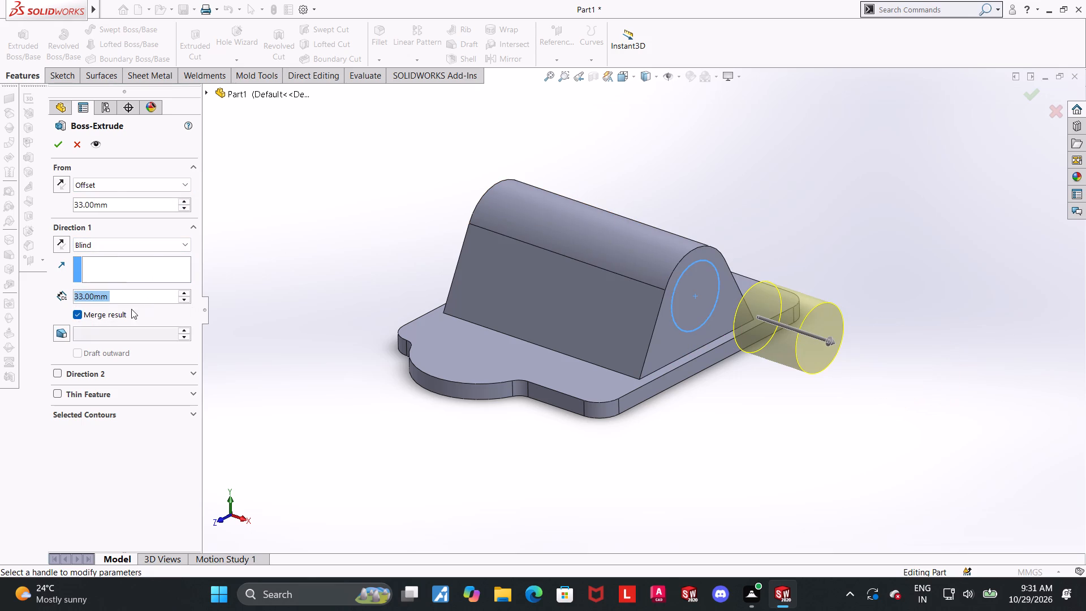
click(112, 188)
click(104, 195)
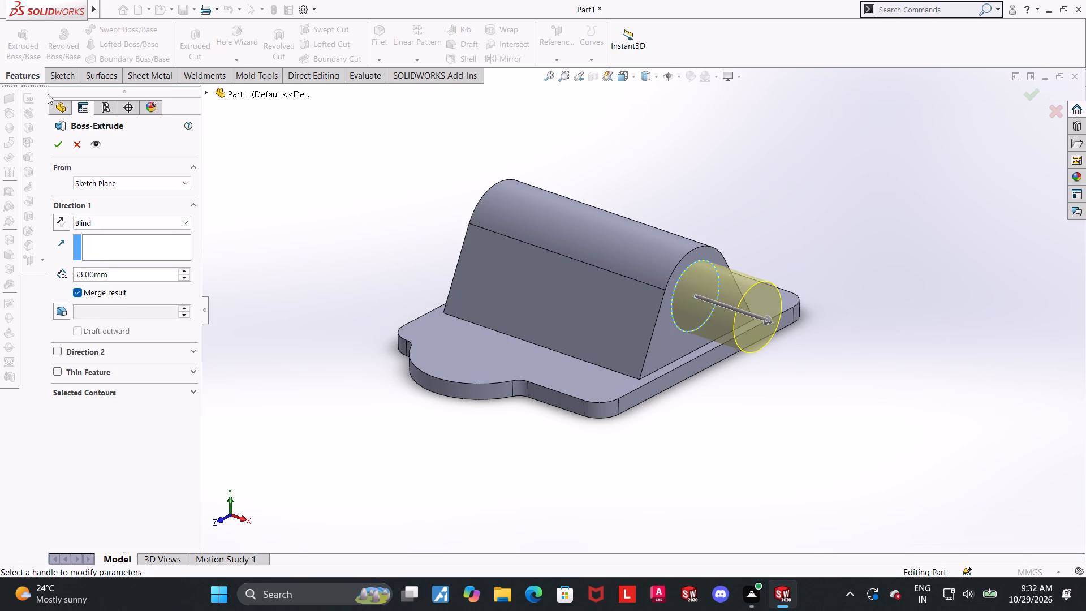
click(64, 137)
Measure between the body's flat end face and the cylindrical boss's outer end face.
click(373, 74)
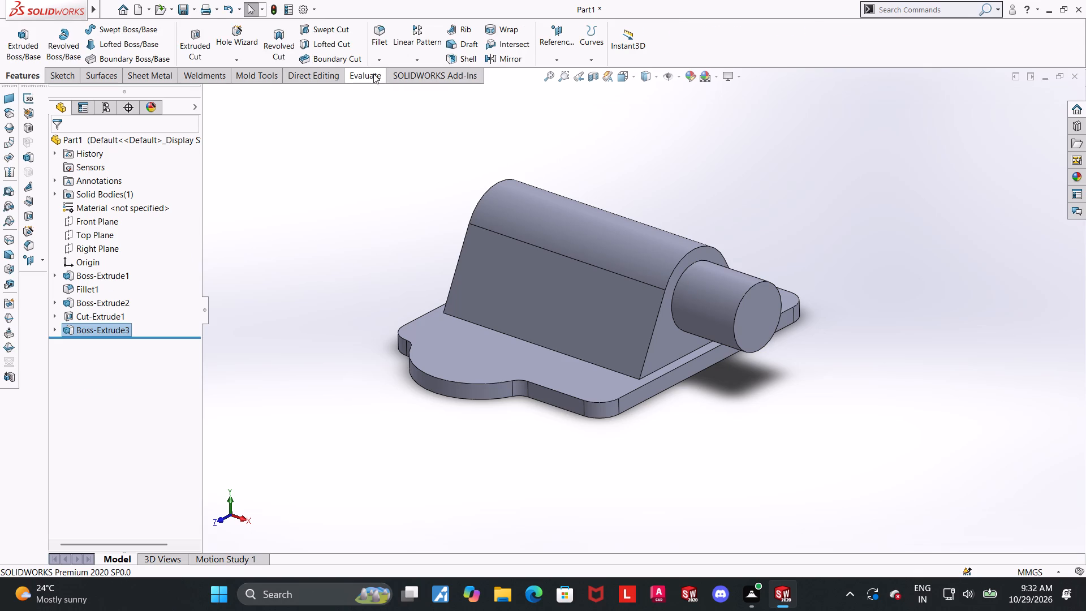
click(109, 34)
click(672, 335)
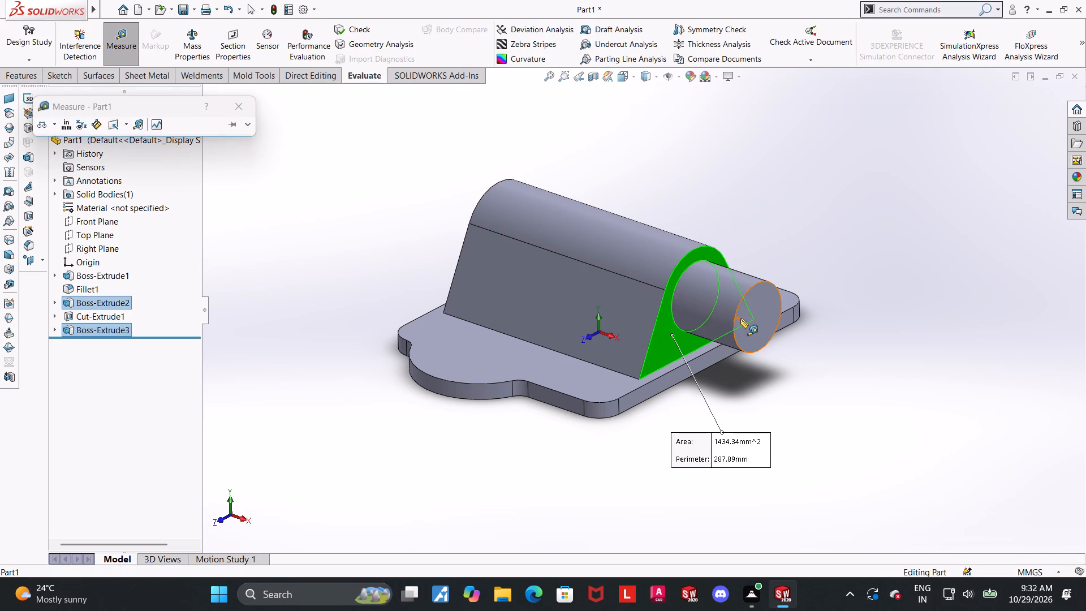
click(752, 320)
key(Escape)
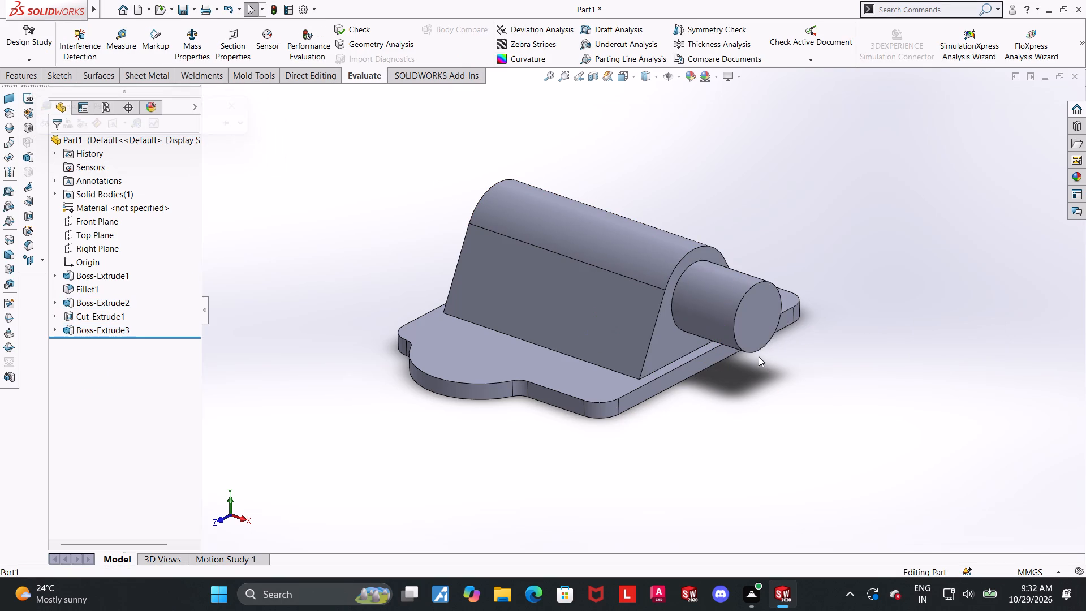
Examine the cylindrical boss and the tapered body from all sides.
middle_drag(750, 356, 722, 309)
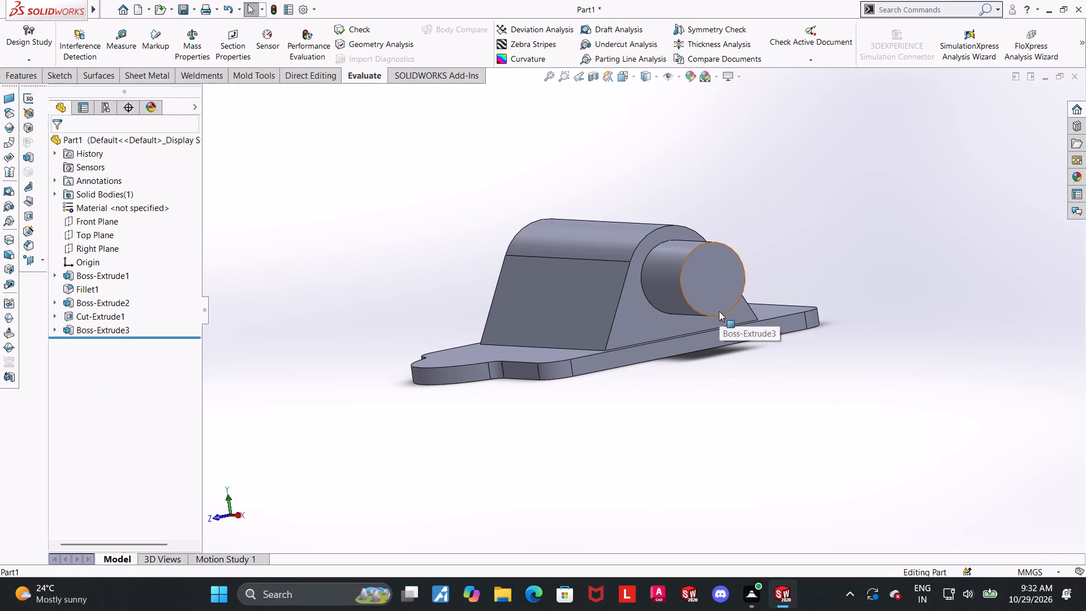
scroll(691, 312, up, 1)
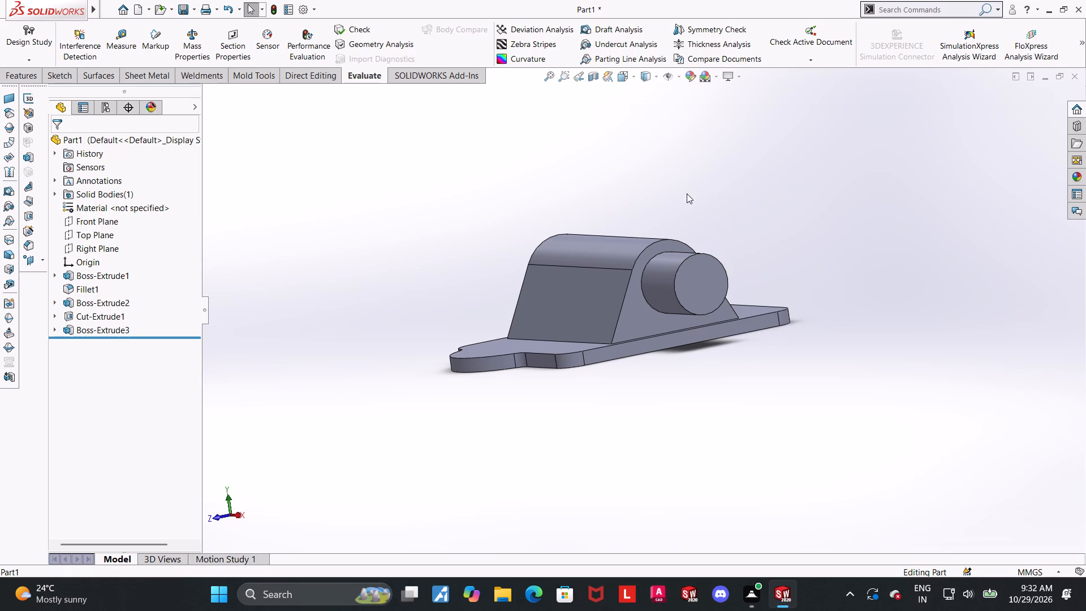
scroll(687, 196, down, 1)
middle_drag(675, 274, 688, 278)
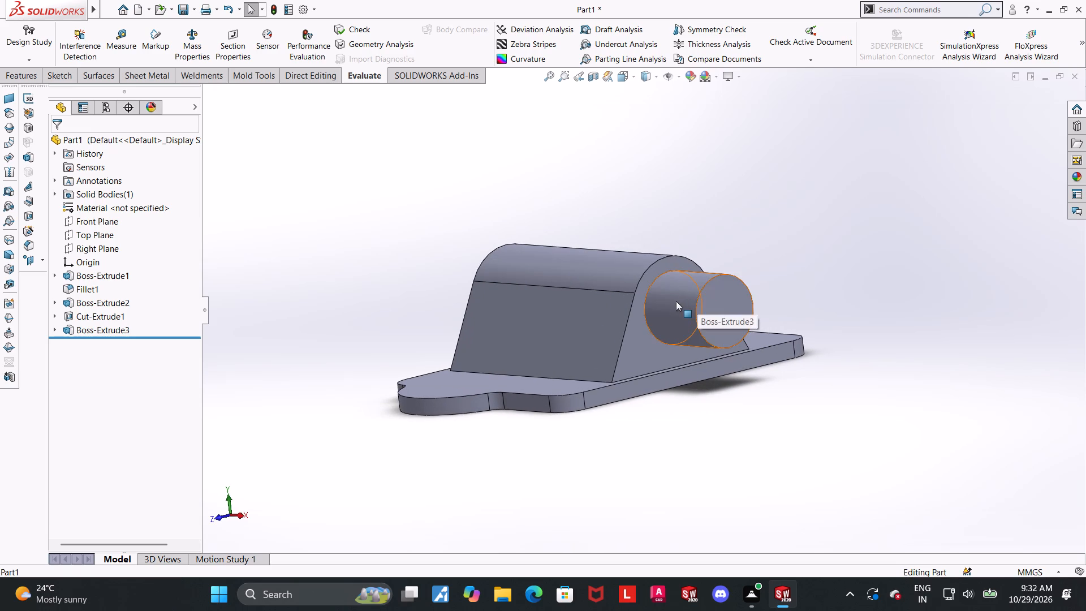
scroll(764, 293, down, 1)
middle_drag(779, 294, 815, 364)
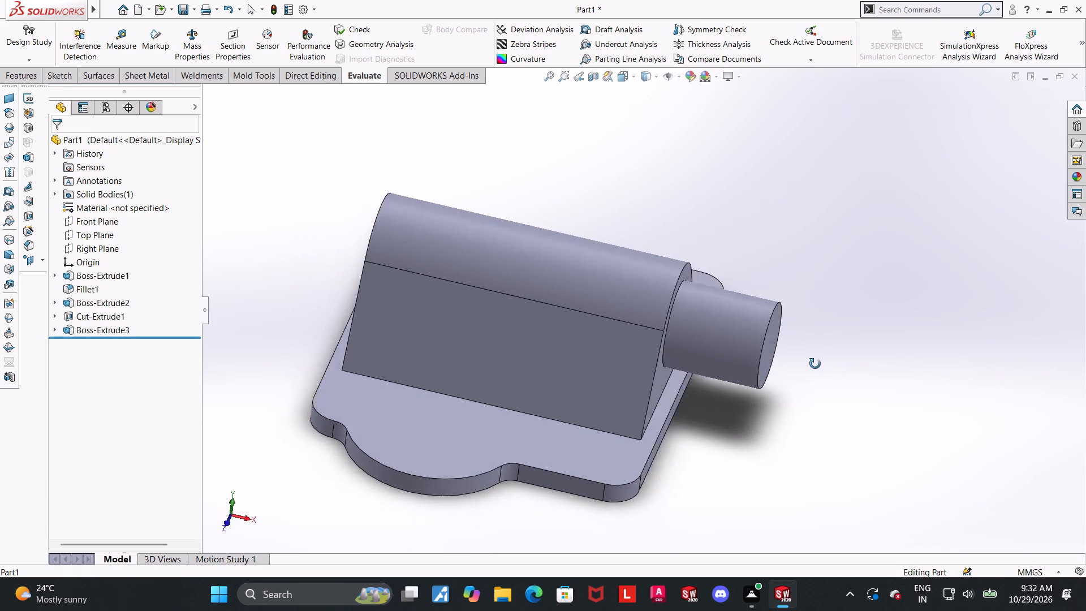
middle_drag(815, 364, 779, 350)
middle_drag(822, 278, 735, 368)
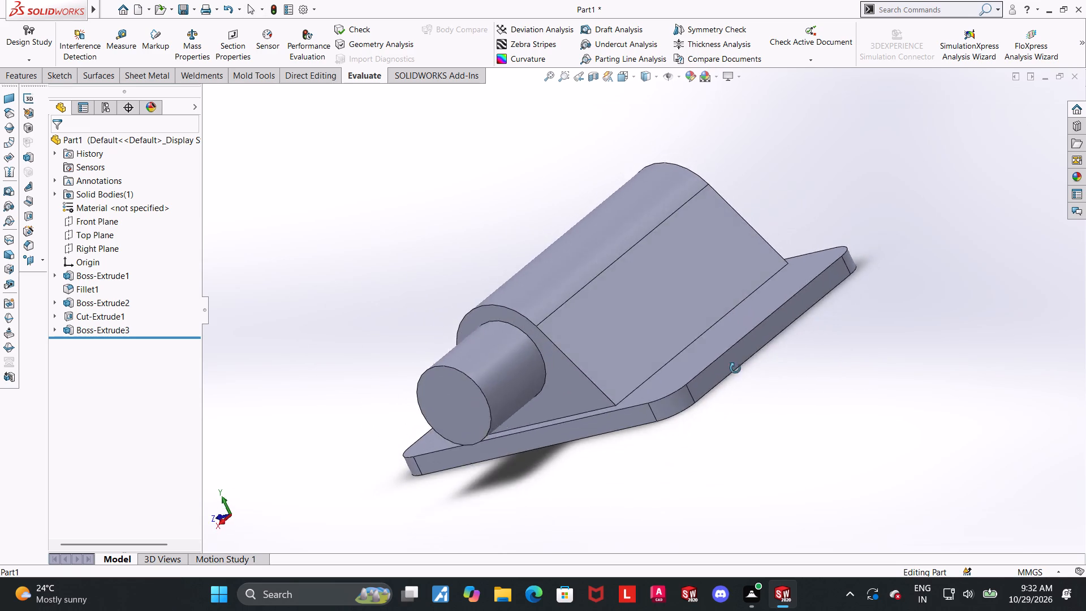
middle_drag(735, 368, 735, 363)
scroll(535, 337, down, 6)
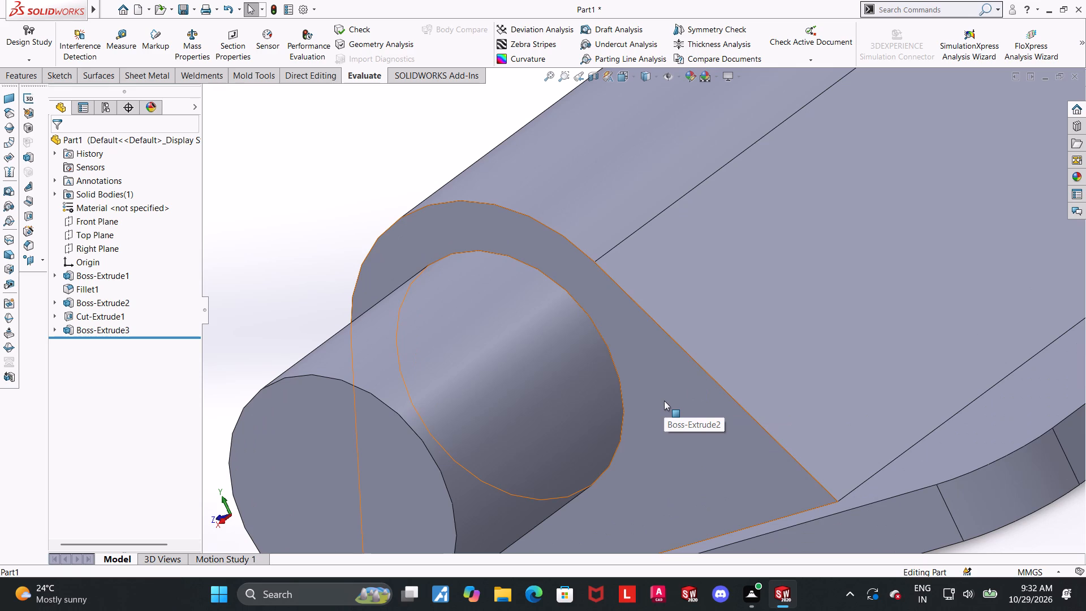
middle_drag(567, 340, 515, 403)
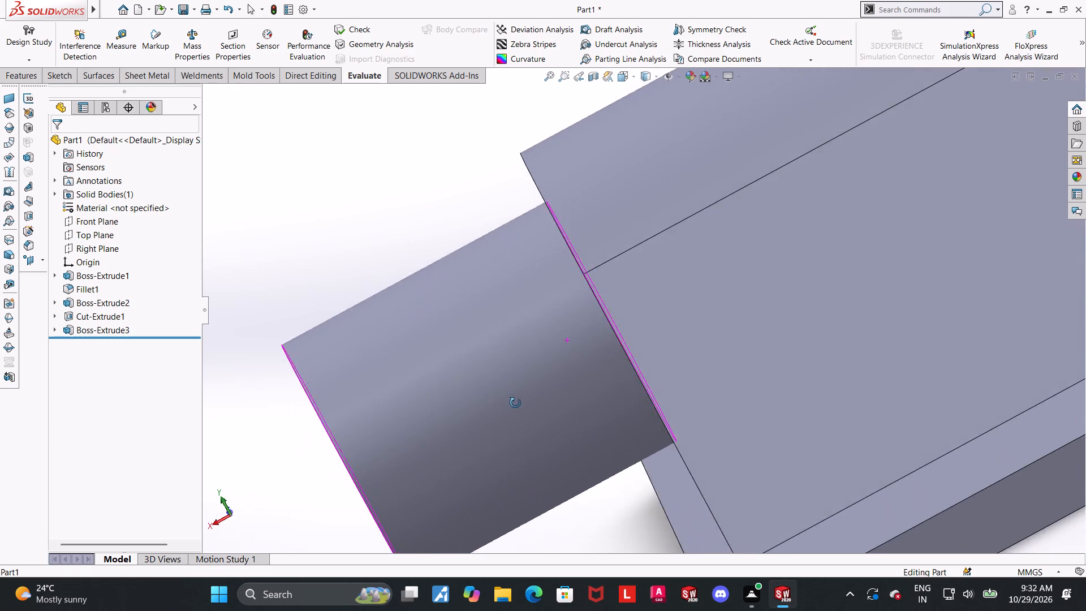
middle_drag(515, 403, 616, 344)
scroll(616, 344, up, 4)
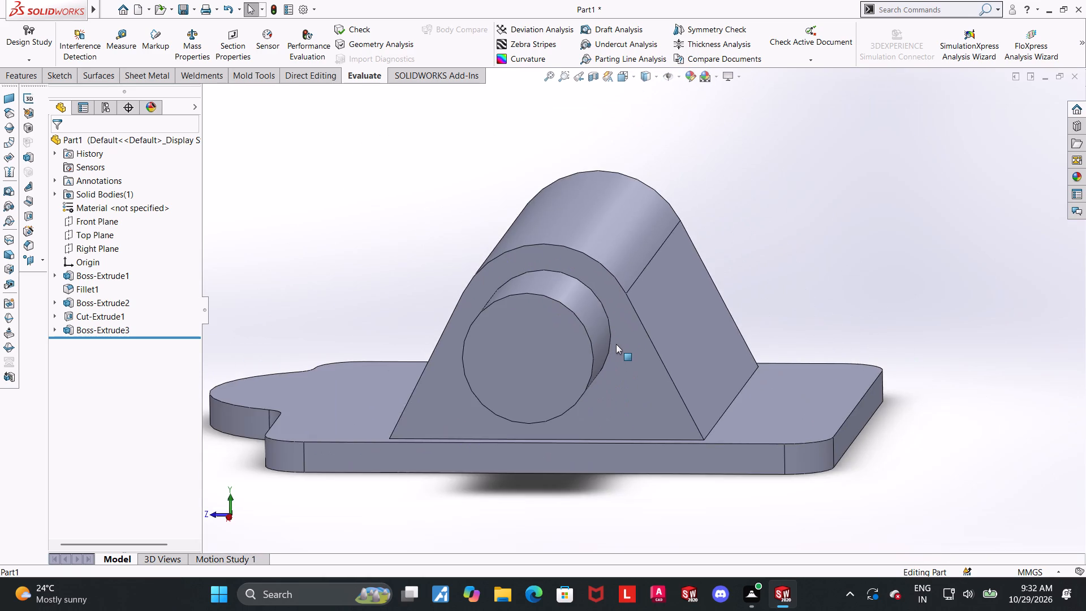
middle_drag(610, 337, 813, 329)
scroll(649, 311, up, 2)
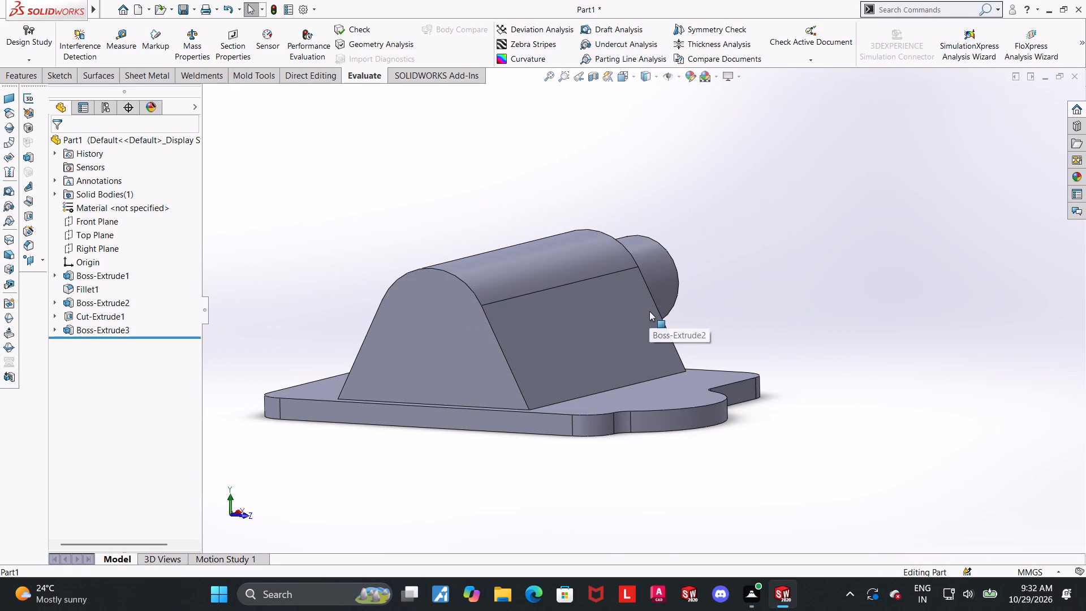
scroll(649, 311, up, 1)
middle_drag(651, 297, 573, 318)
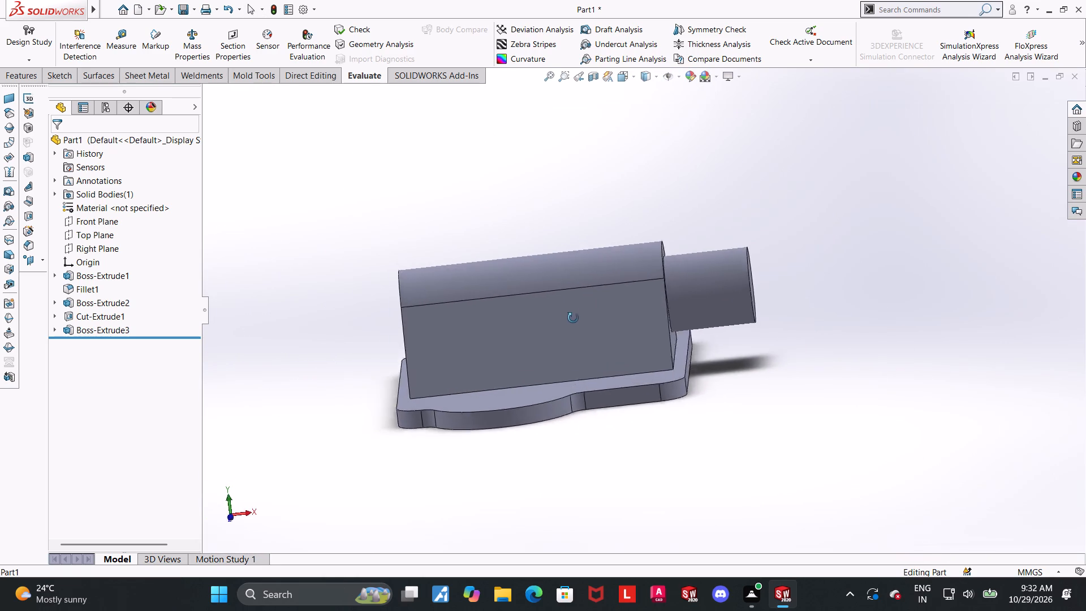
middle_drag(573, 318, 589, 326)
middle_drag(545, 322, 533, 323)
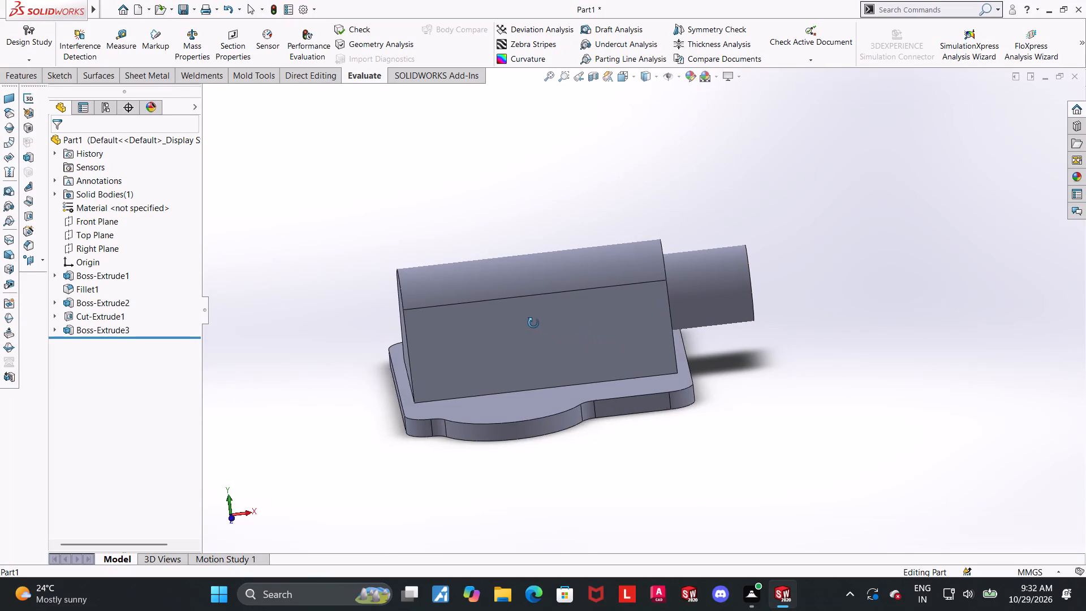
Start a sketch on the body's opposite flat end face and draw a circle about 29 mm in diameter beneath its rounded top.
middle_drag(533, 323, 633, 292)
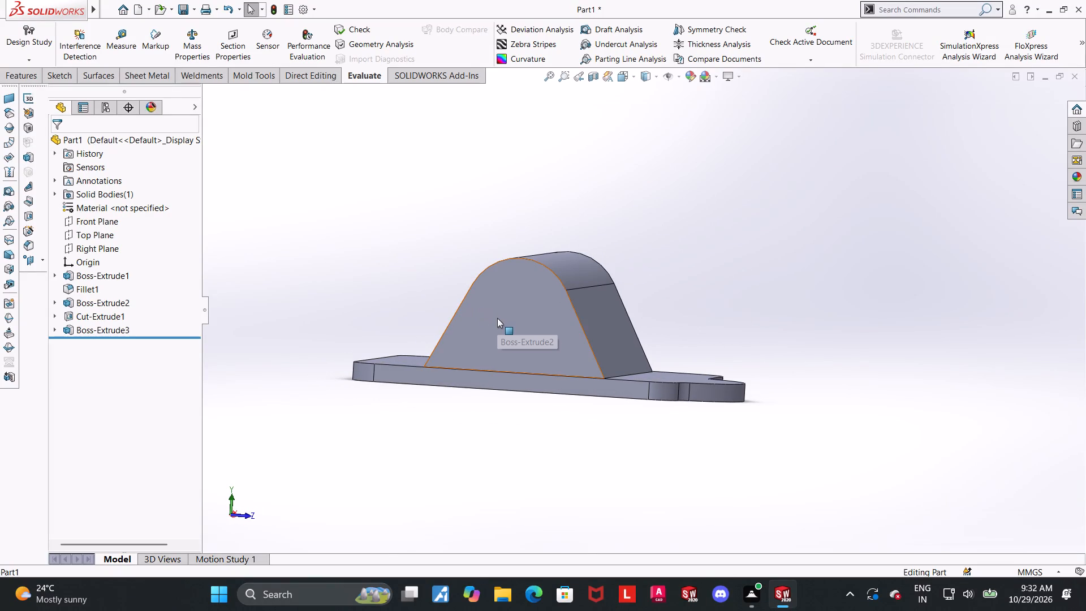
click(497, 318)
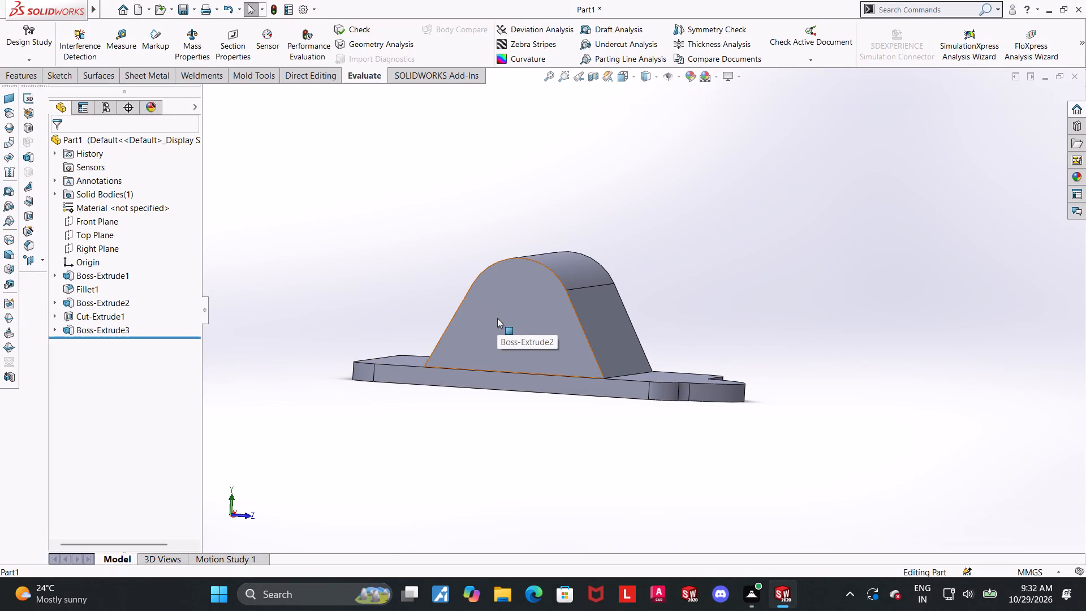
click(551, 281)
click(107, 345)
click(131, 330)
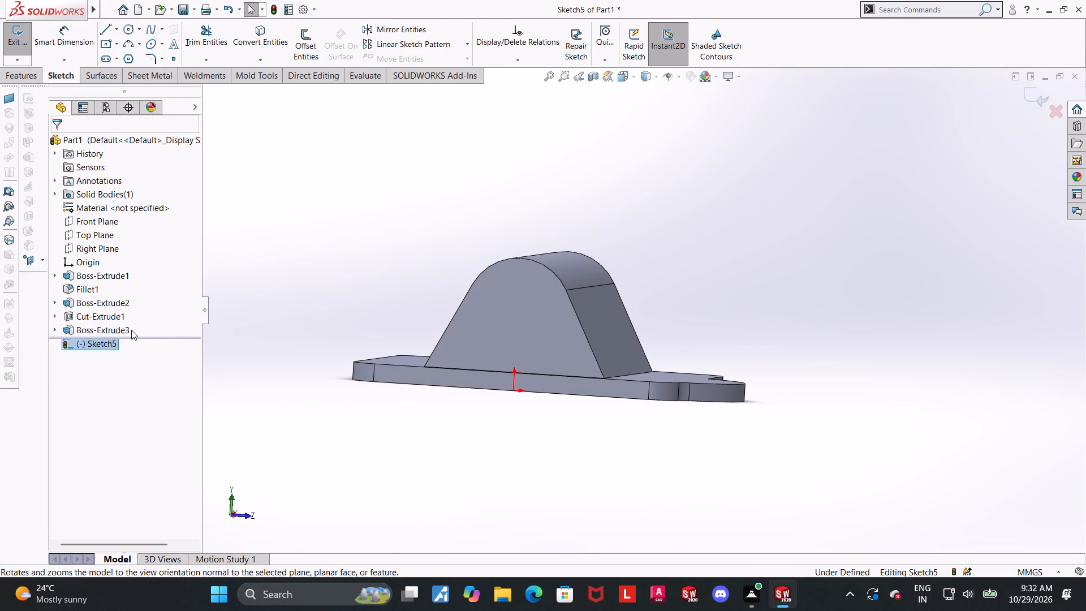
click(131, 32)
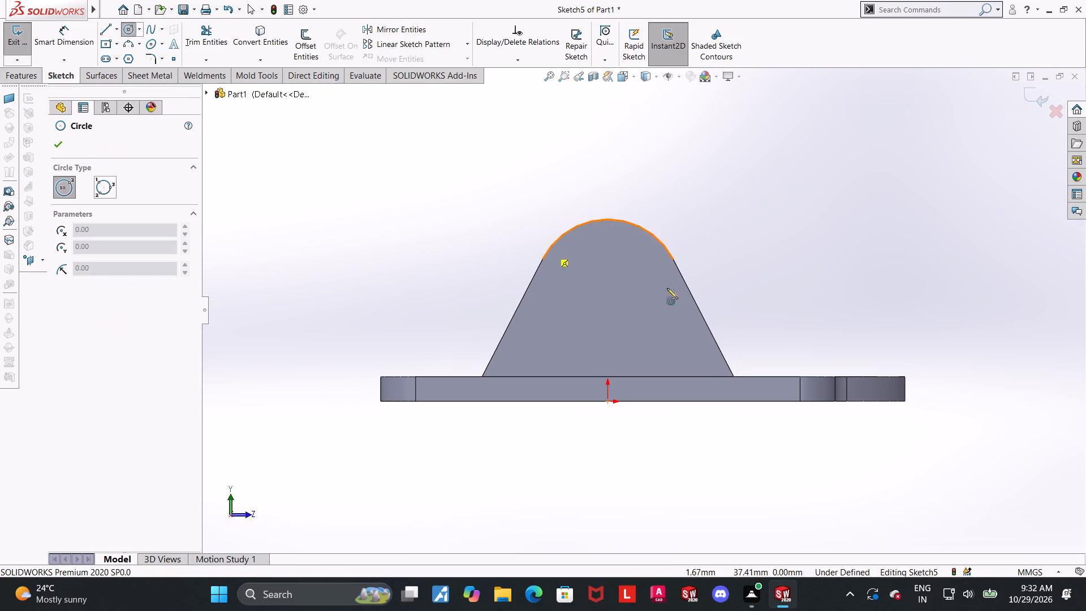
click(608, 282)
click(658, 283)
key(Escape)
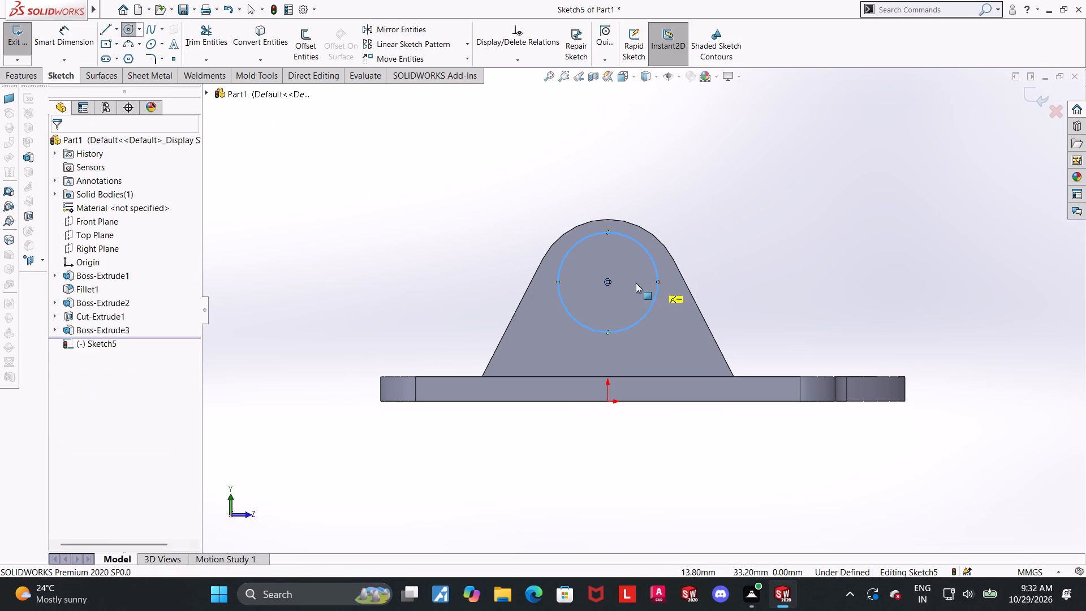
Dimension the new circle on the opposite end face with a 30 mm diameter.
click(33, 38)
click(631, 234)
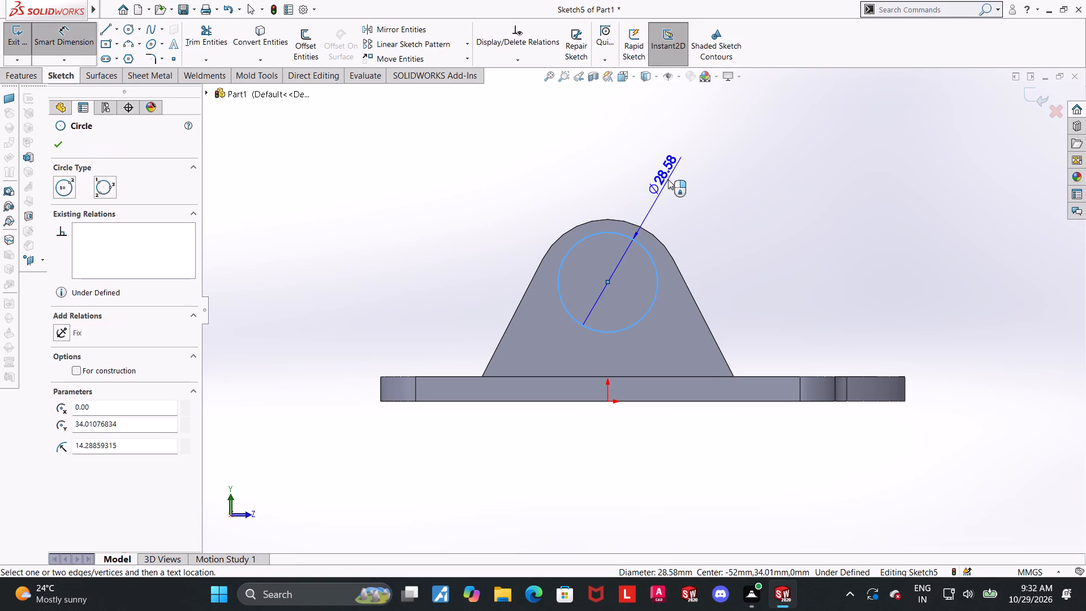
click(668, 179)
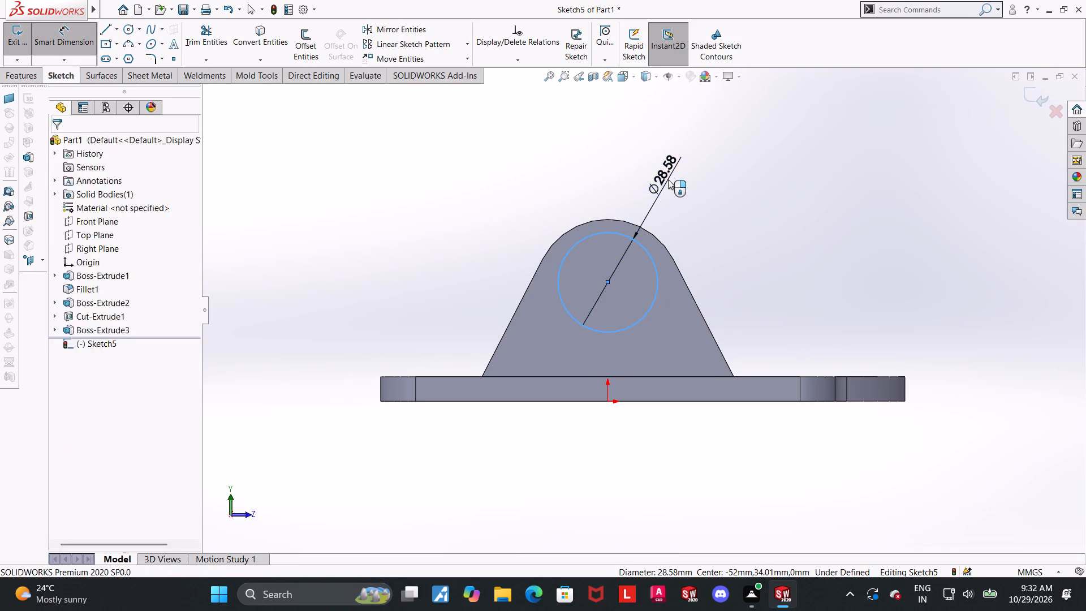
text(30)
key(Return)
key(Escape)
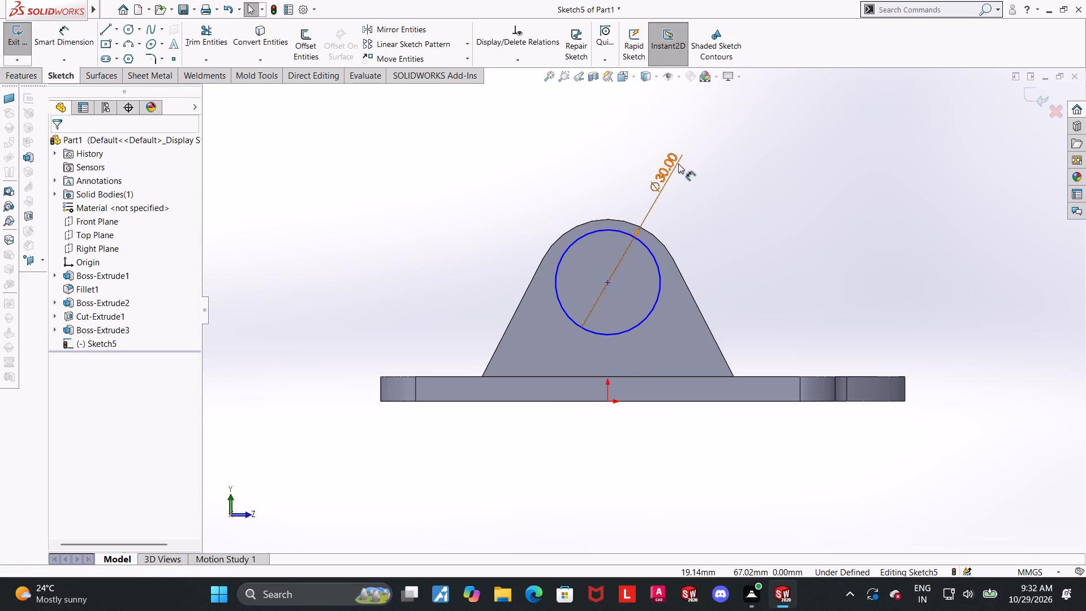
Make the 30 mm circle concentric with the rounded top edge of the opposite end face.
click(658, 239)
ctrl+click(658, 298)
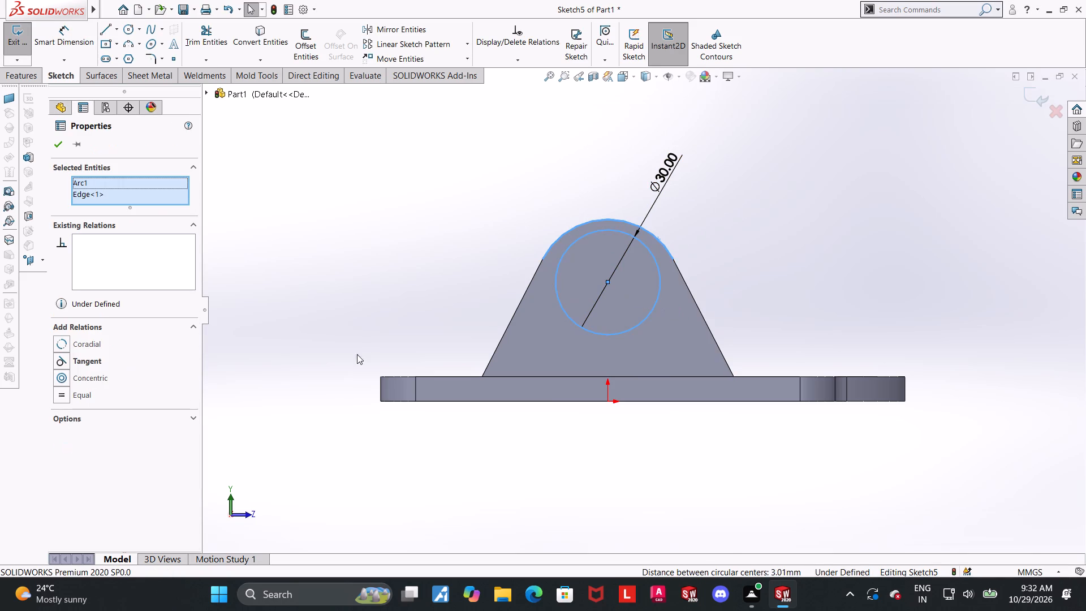
click(64, 375)
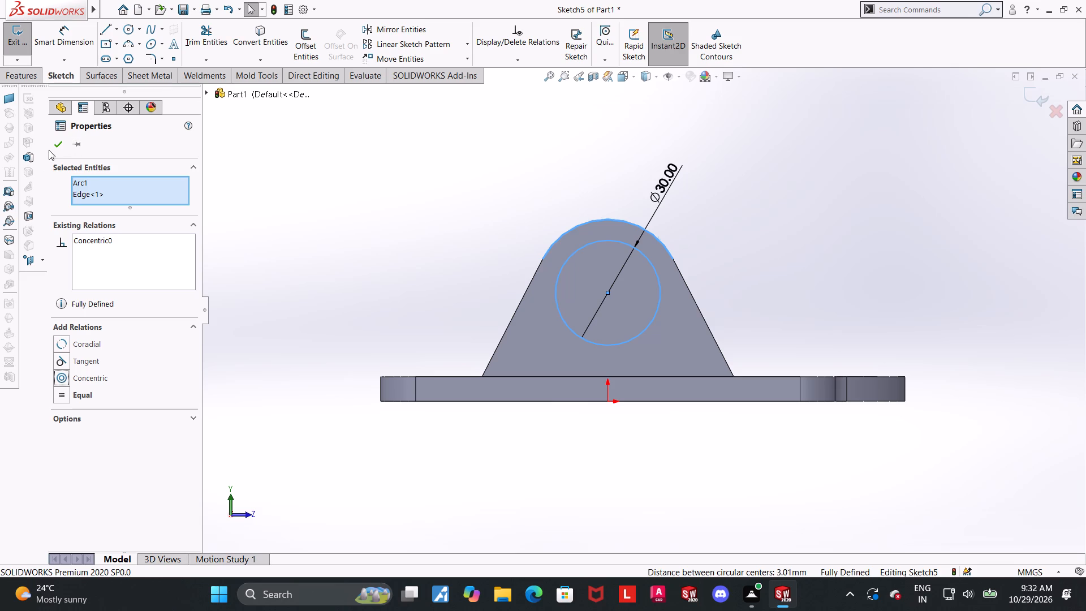
click(57, 143)
click(825, 521)
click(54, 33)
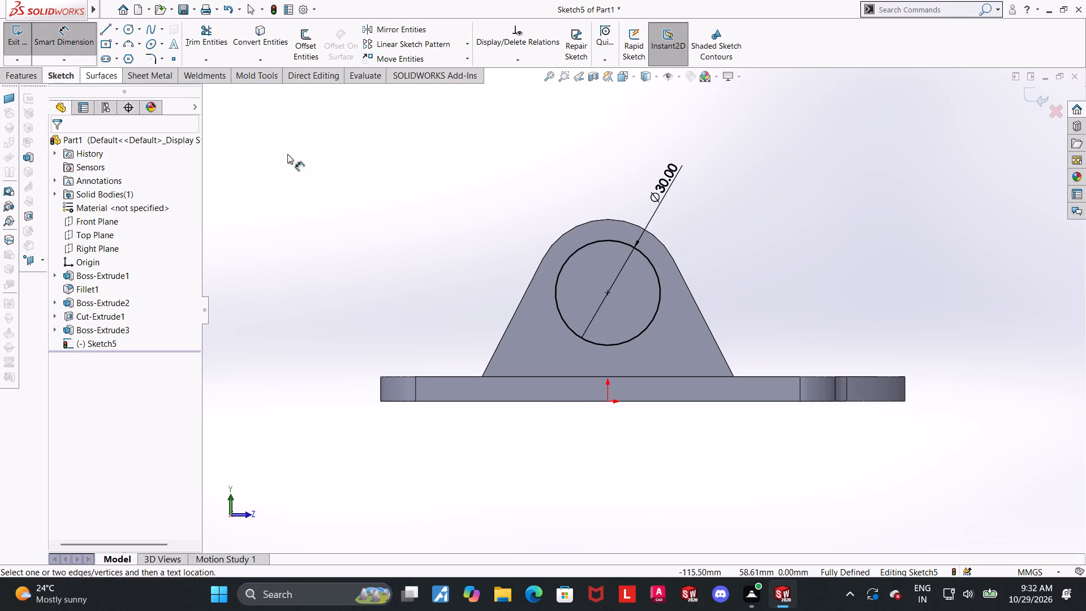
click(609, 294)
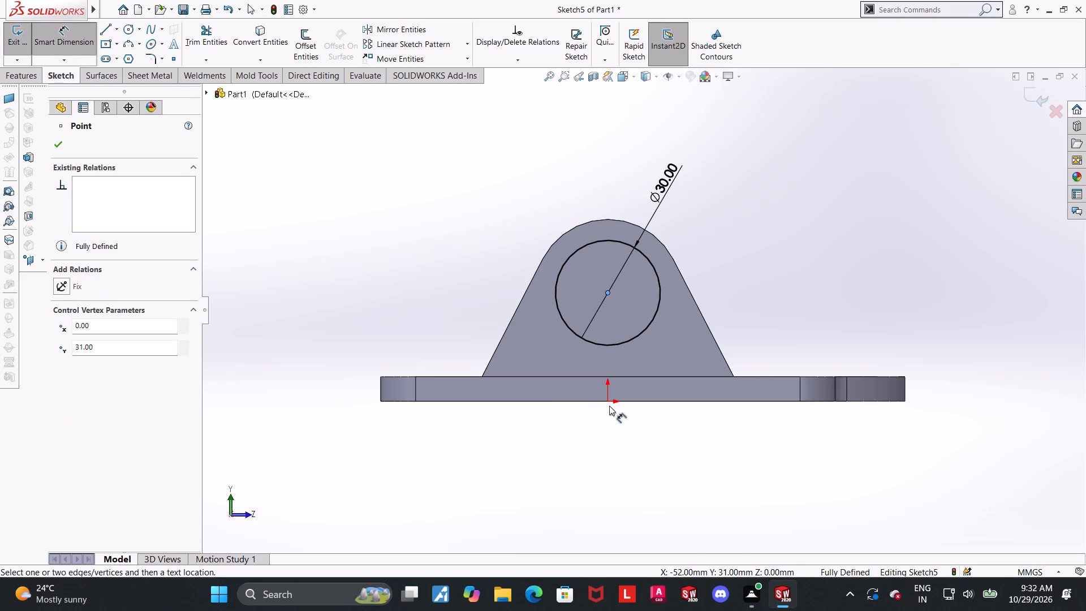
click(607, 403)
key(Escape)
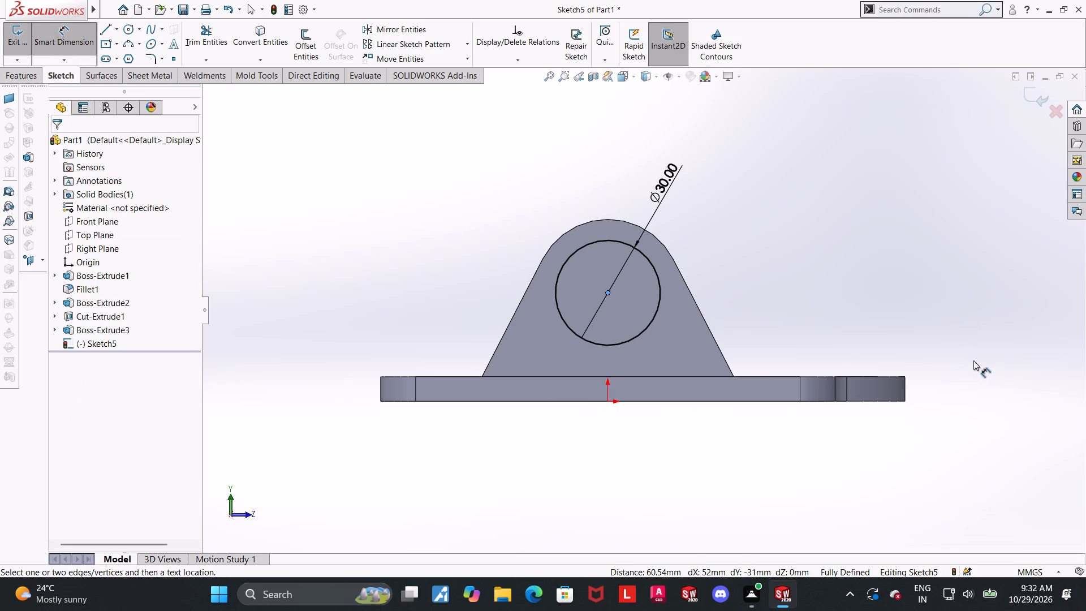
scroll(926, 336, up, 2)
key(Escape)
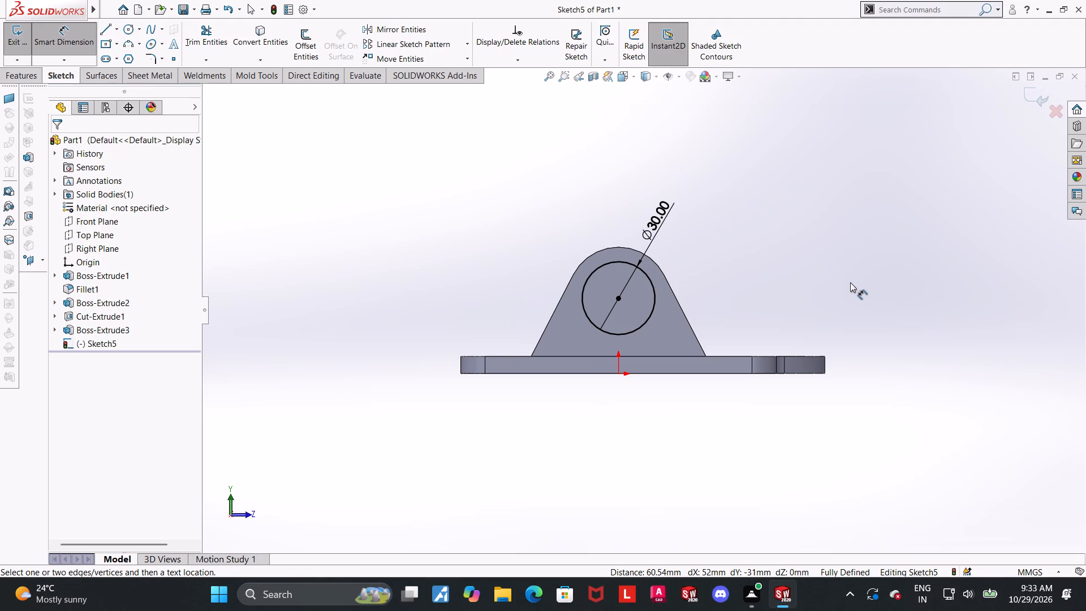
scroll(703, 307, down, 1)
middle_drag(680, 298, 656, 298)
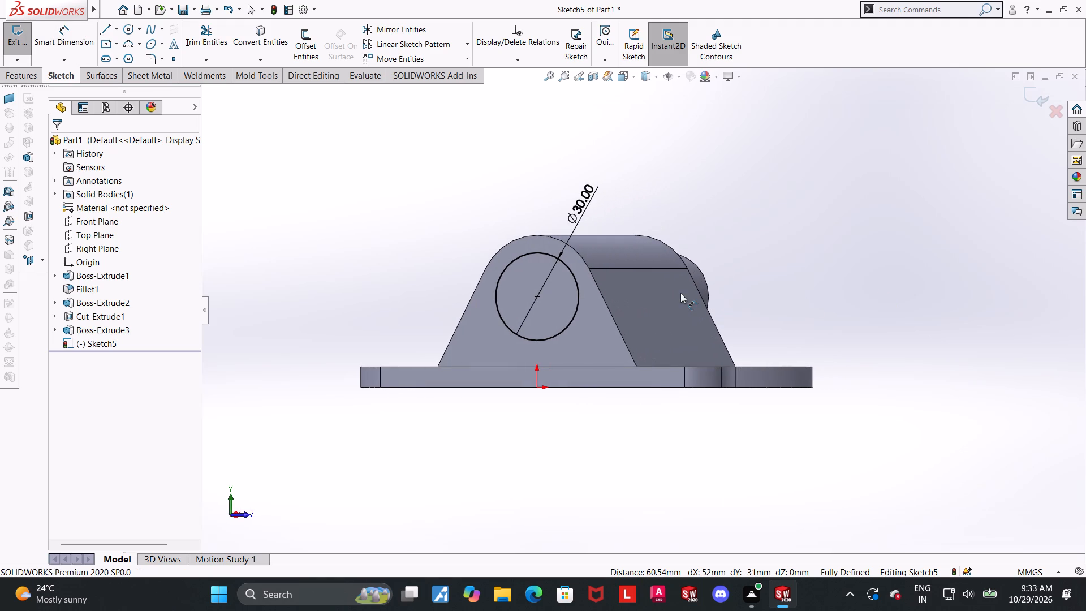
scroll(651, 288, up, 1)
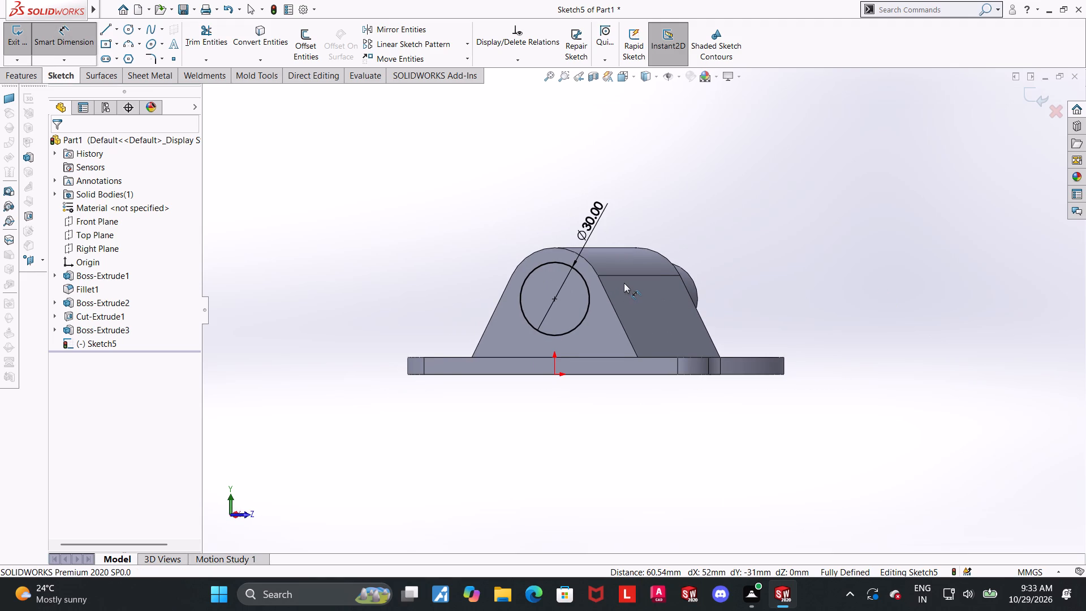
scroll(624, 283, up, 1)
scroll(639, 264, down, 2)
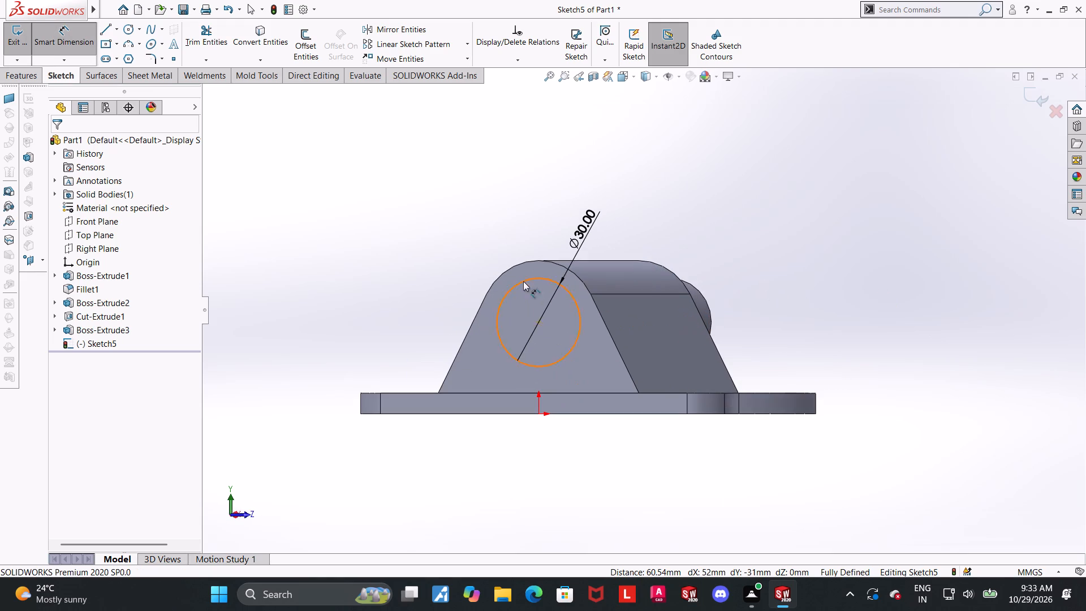
Extrude the 30 mm circle on the opposite end face outward as a 15 mm blind boss merged with the body.
middle_drag(490, 280, 460, 275)
middle_drag(449, 264, 415, 269)
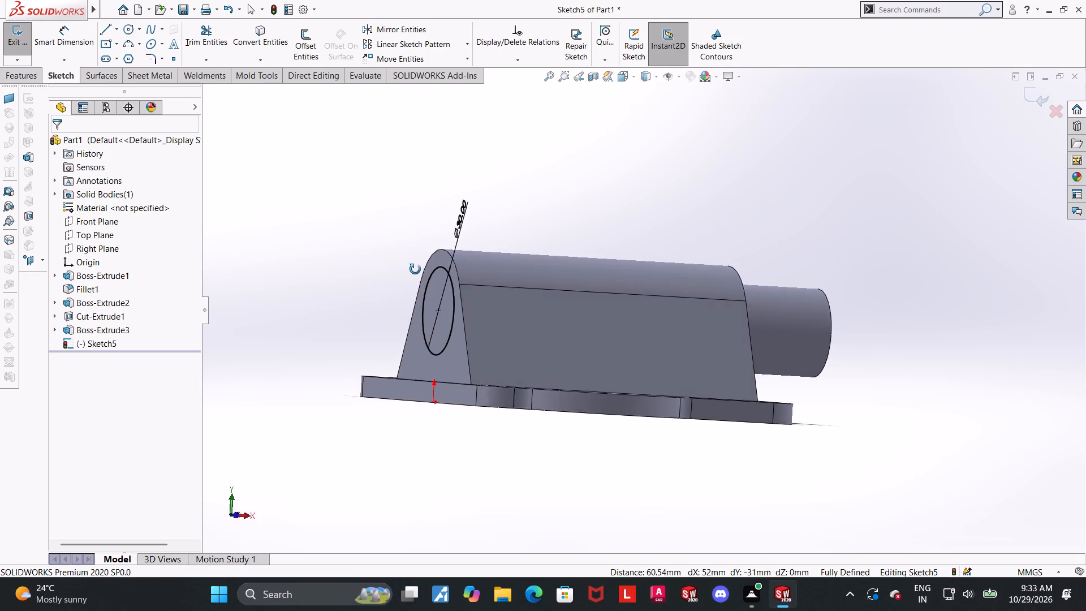
middle_drag(415, 269, 447, 343)
scroll(531, 334, down, 1)
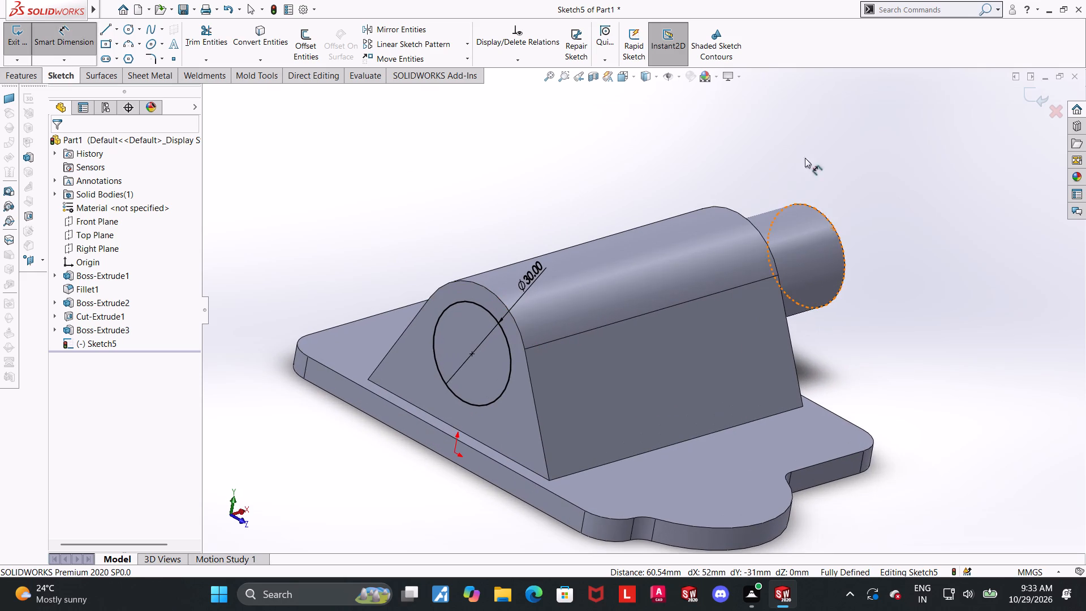
click(58, 28)
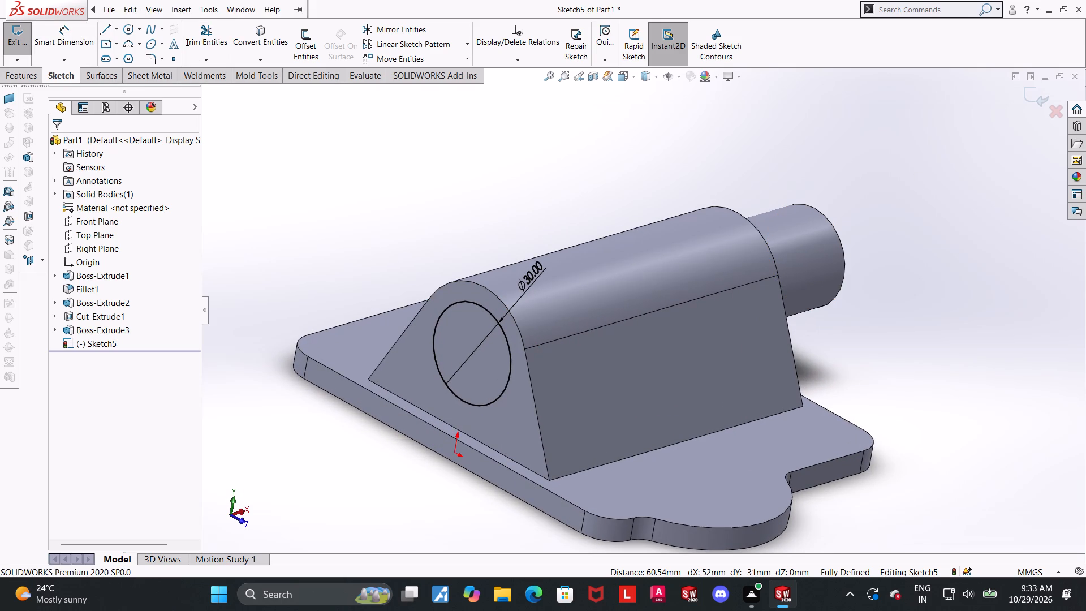
click(16, 78)
scroll(702, 343, up, 1)
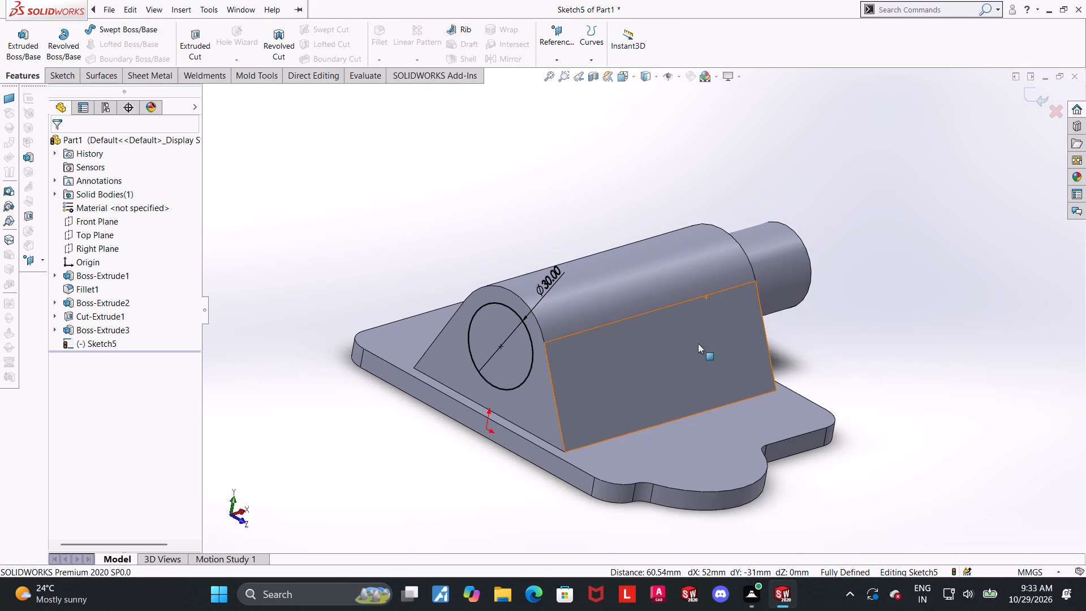
scroll(698, 343, up, 1)
scroll(423, 377, down, 2)
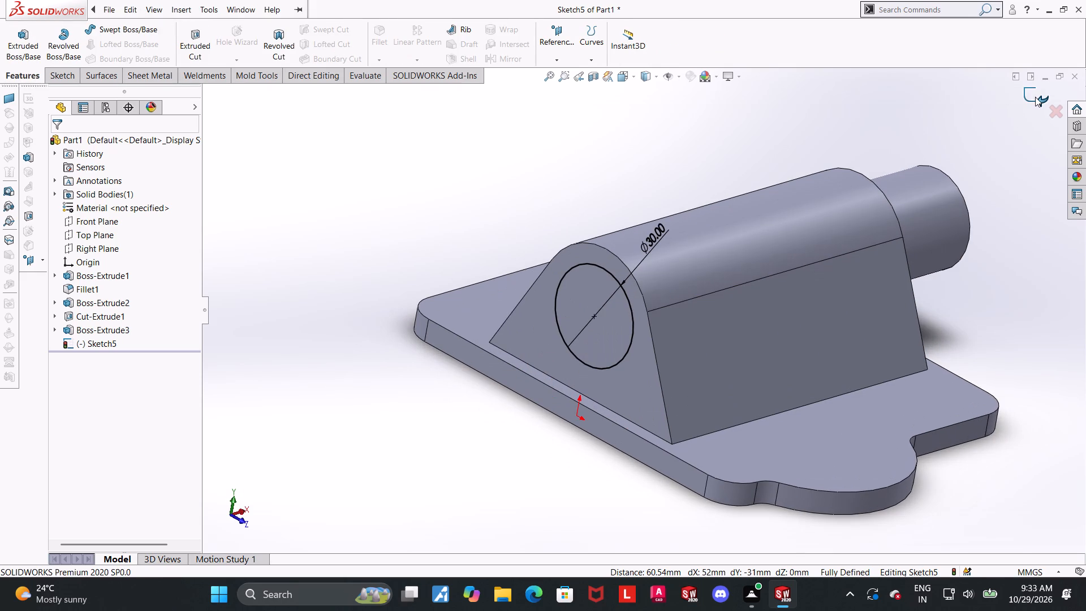
click(1035, 97)
click(8, 35)
middle_drag(494, 298, 467, 283)
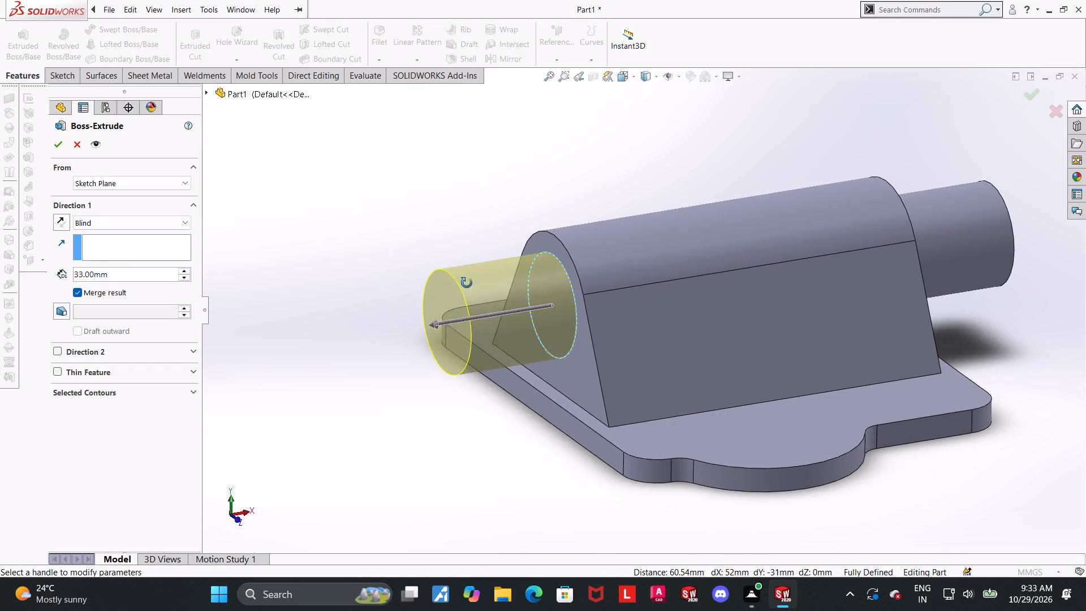
middle_drag(467, 283, 479, 273)
scroll(479, 270, up, 2)
scroll(479, 270, down, 1)
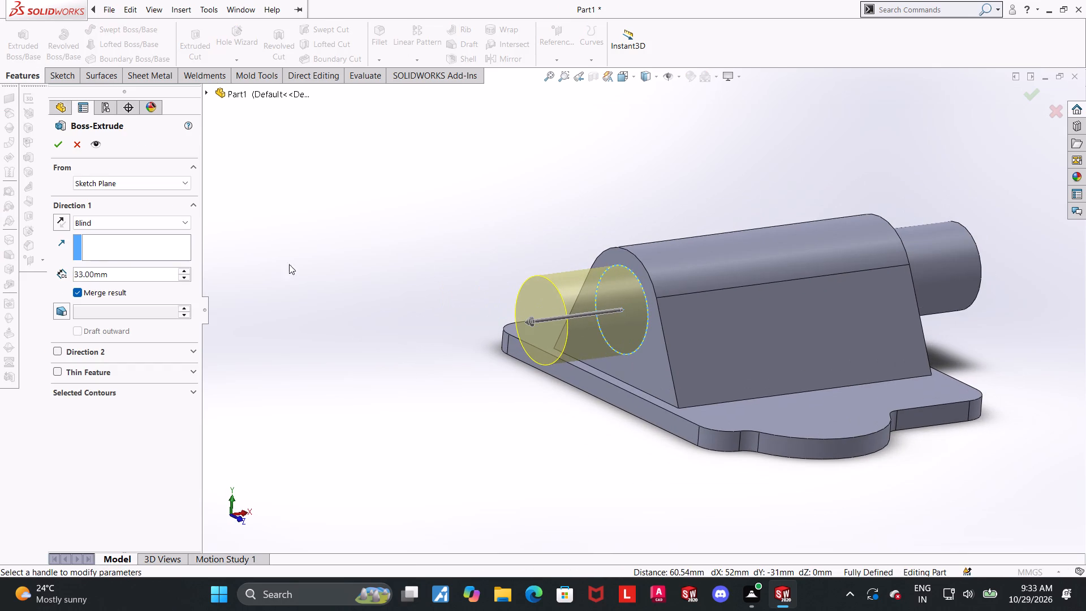
scroll(652, 332, up, 1)
middle_click(647, 328)
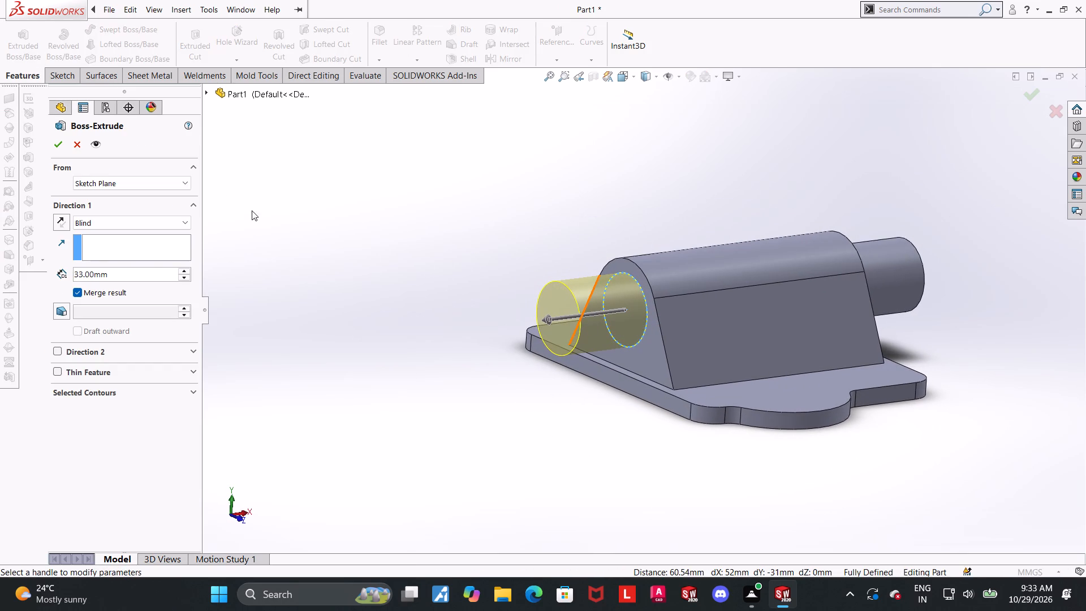
middle_drag(719, 342, 732, 315)
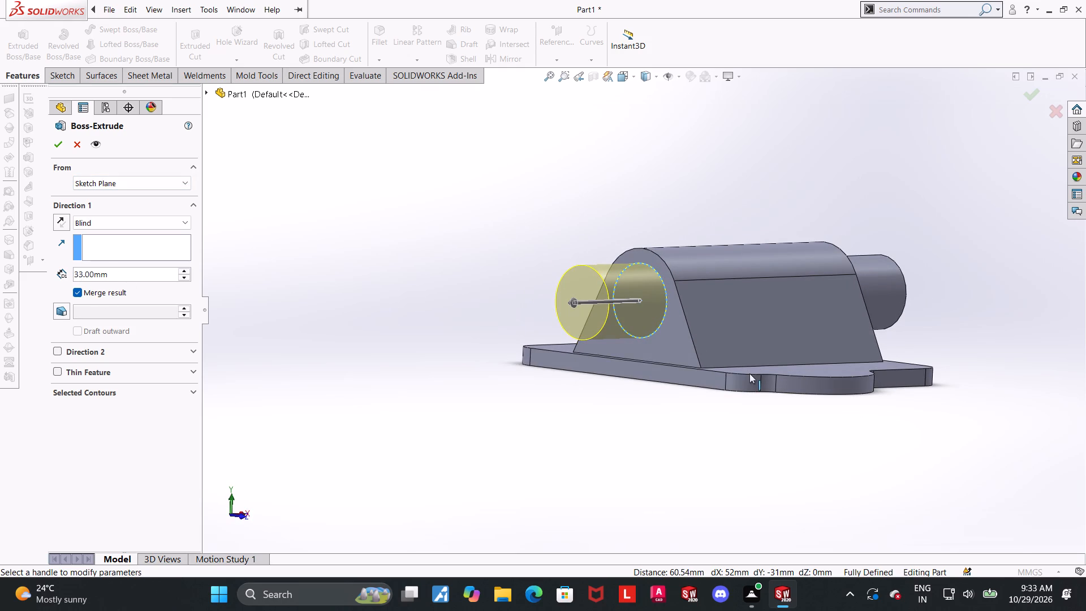
scroll(749, 373, up, 1)
scroll(680, 344, down, 1)
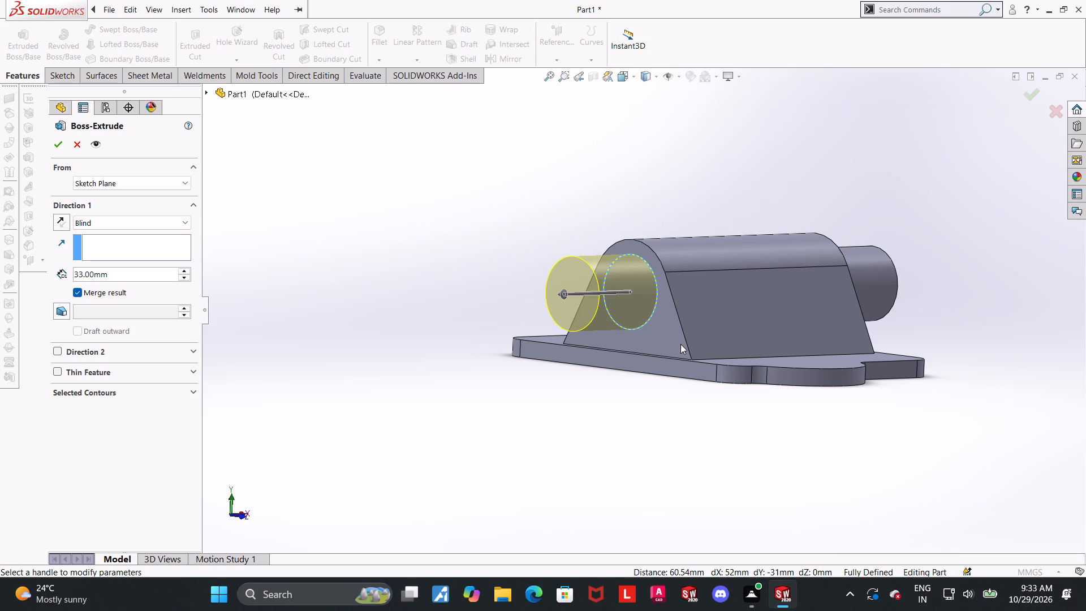
scroll(663, 308, down, 3)
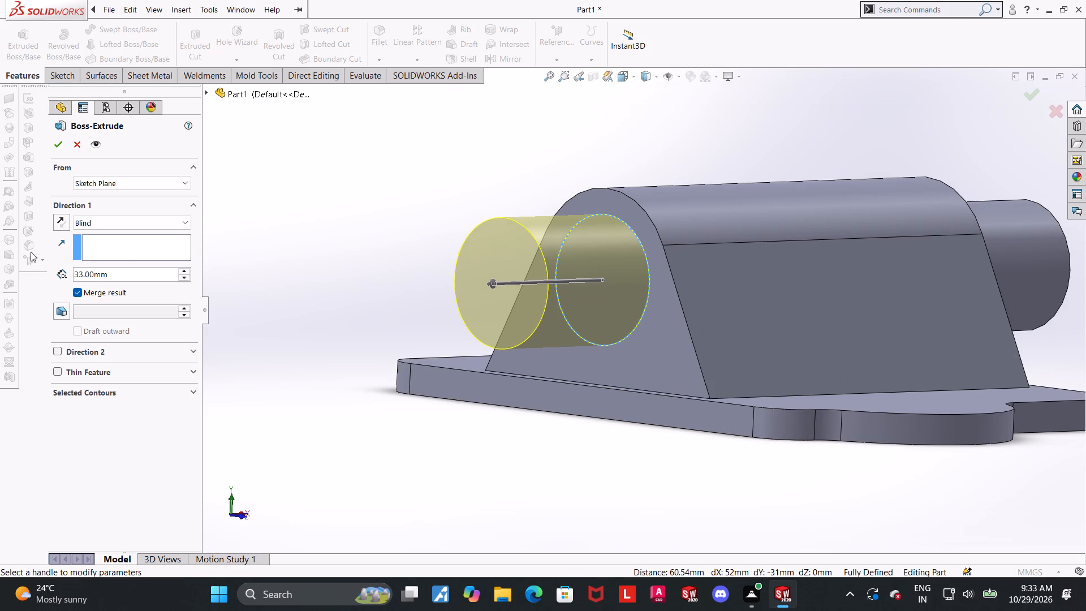
click(128, 274)
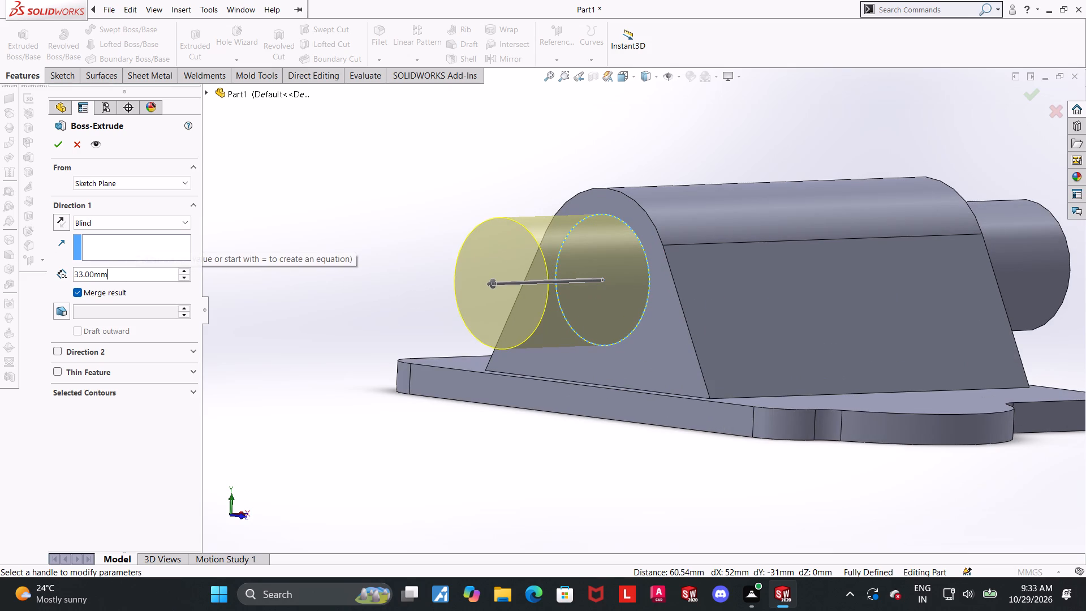
drag(134, 276, 0, 266)
text(15)
key(Return)
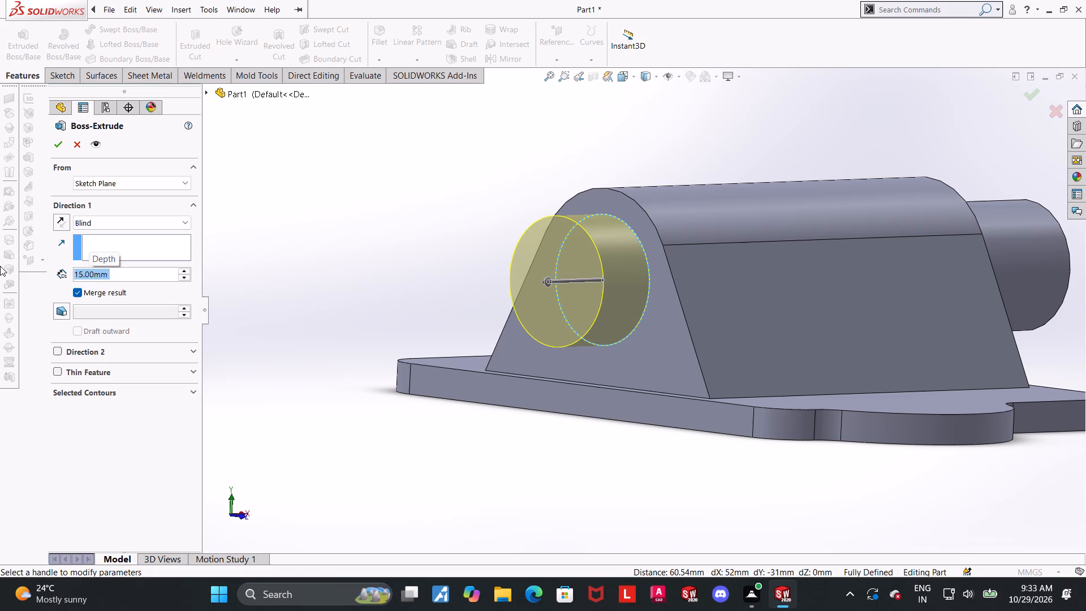
click(62, 141)
click(287, 363)
Measure the centre distance between the outer circular faces of the two cylindrical bosses.
middle_drag(317, 352, 339, 367)
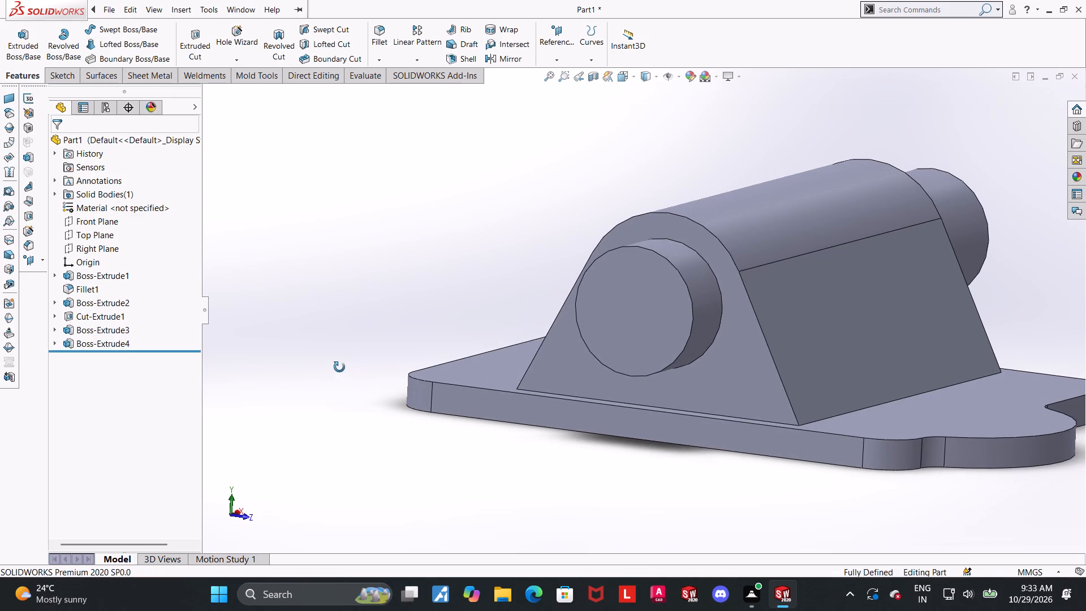
middle_drag(339, 367, 325, 342)
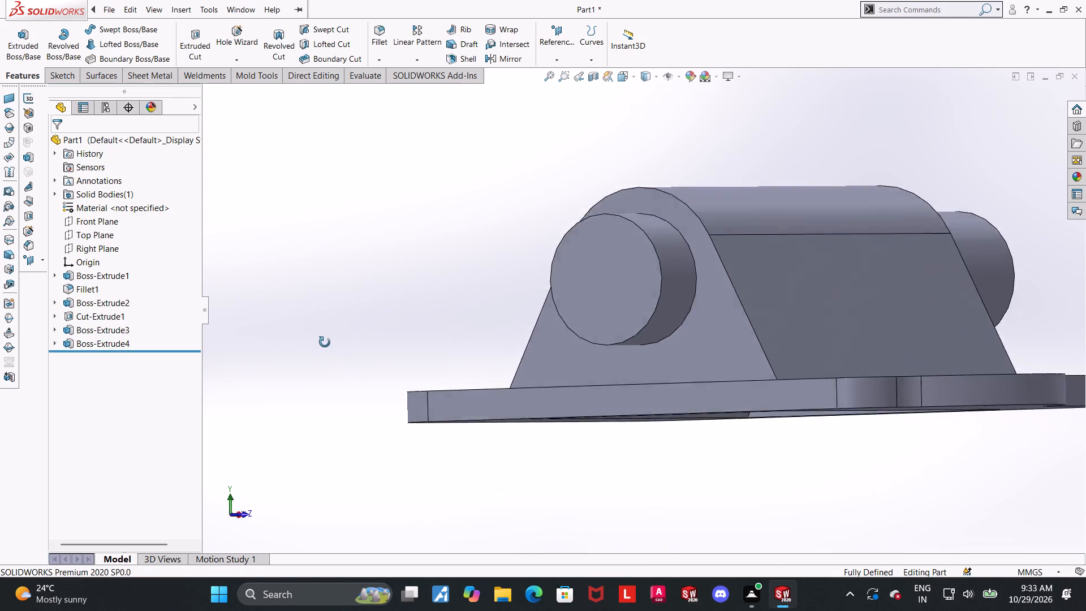
middle_drag(325, 342, 313, 342)
scroll(313, 342, up, 4)
scroll(852, 244, down, 1)
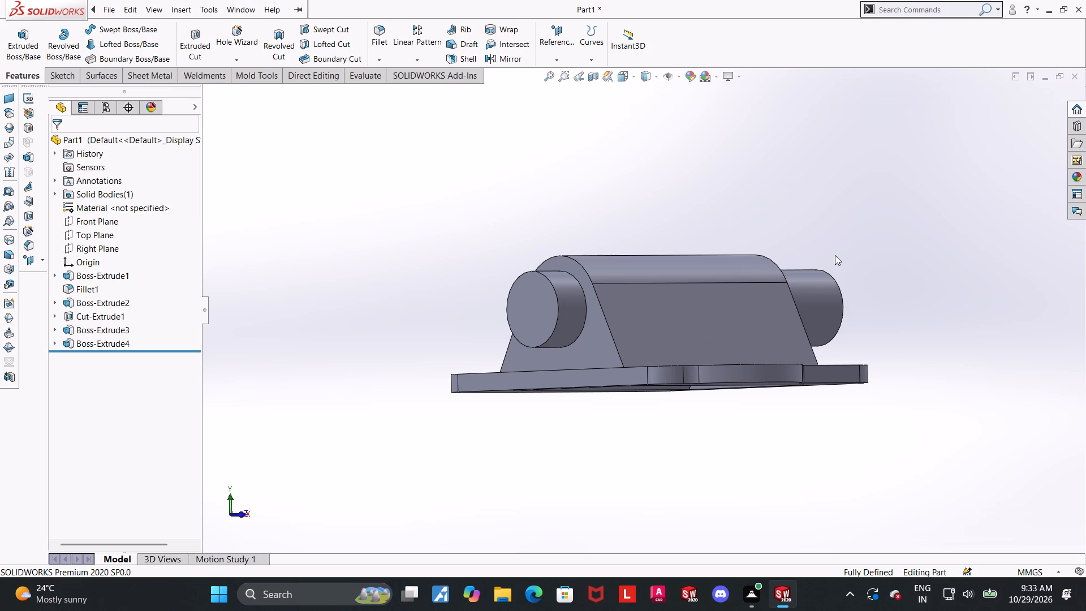
click(372, 78)
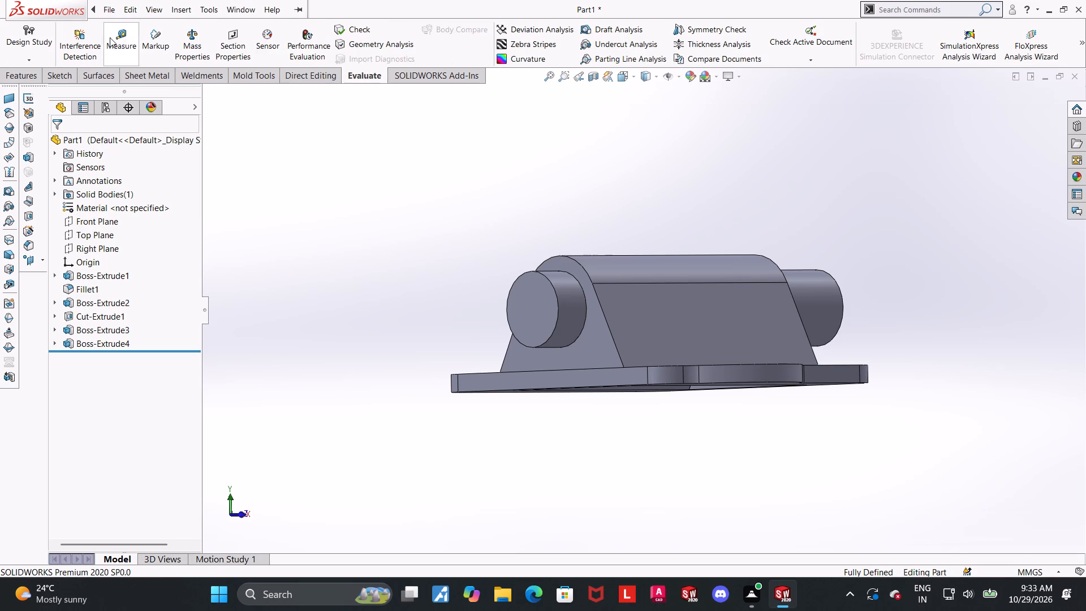
click(111, 41)
click(531, 309)
middle_drag(727, 290, 564, 335)
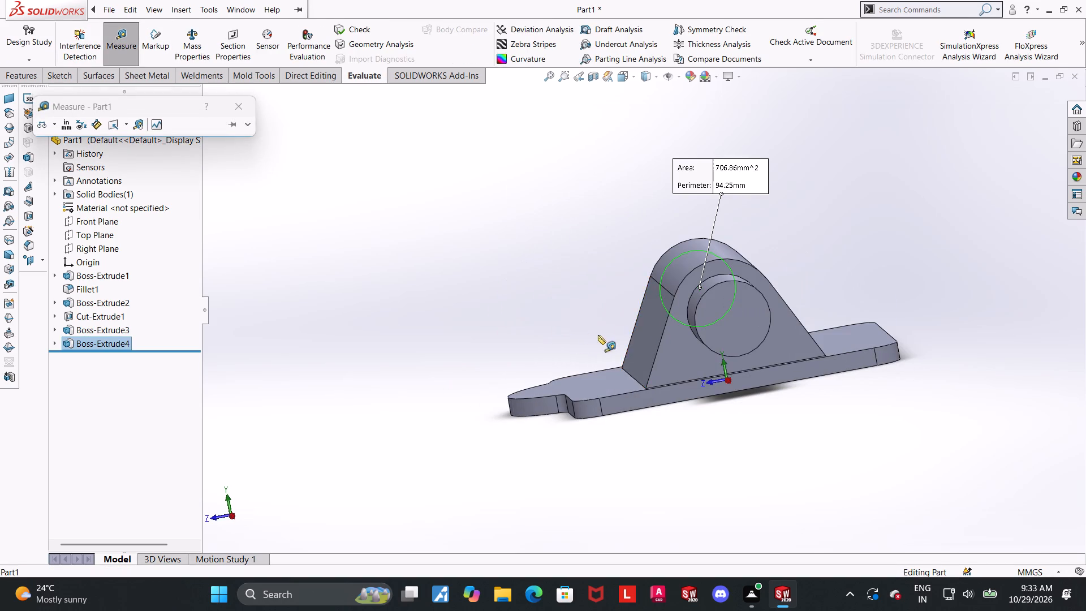
click(721, 329)
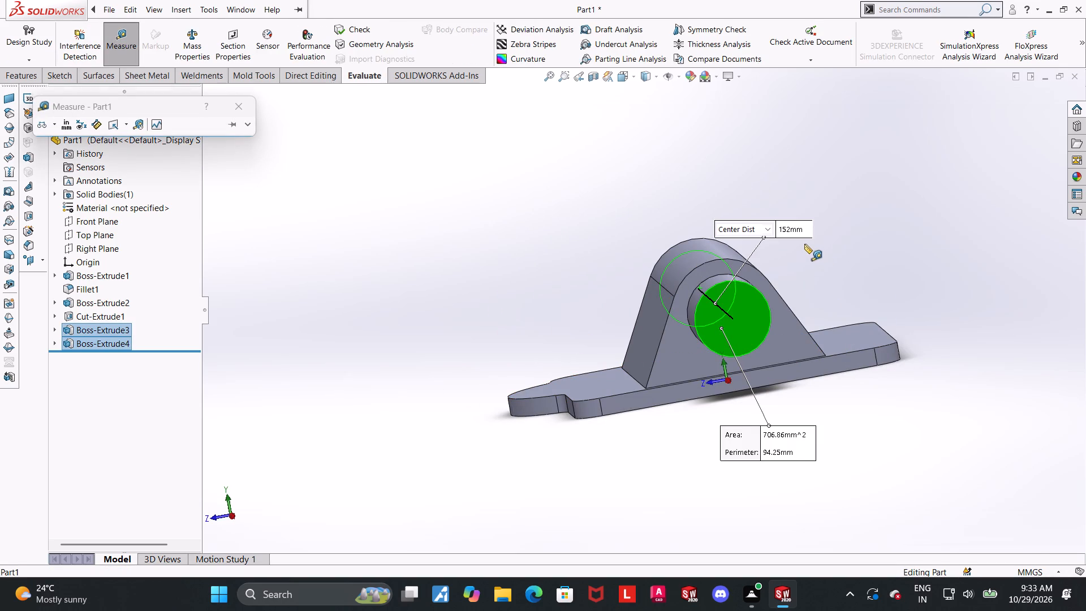
middle_drag(755, 274, 881, 295)
key(Escape)
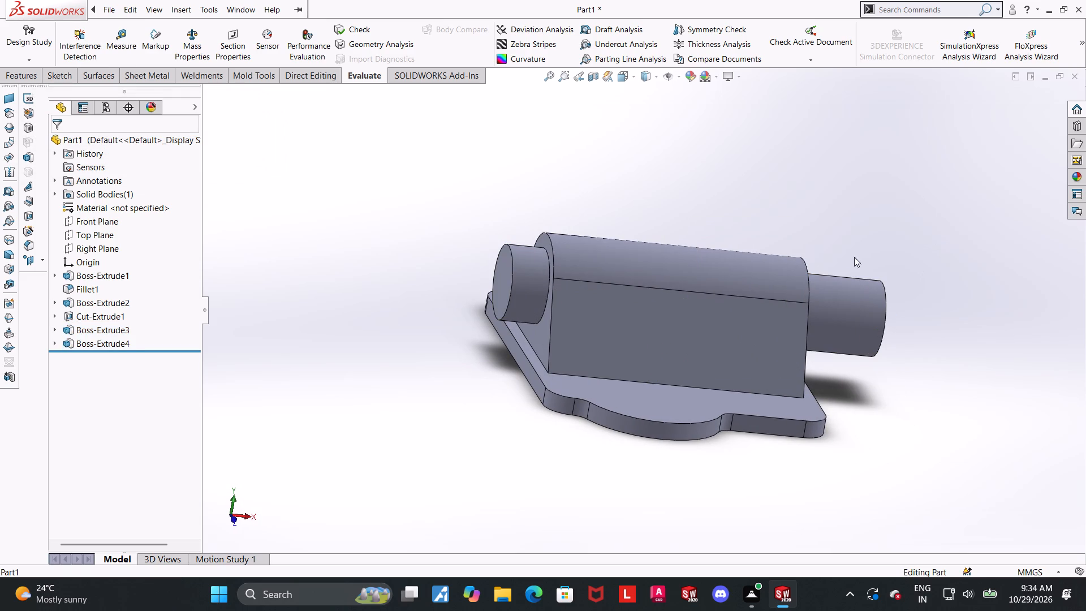
Measure the distance between the tapered body's two flat end faces.
middle_drag(820, 274, 868, 290)
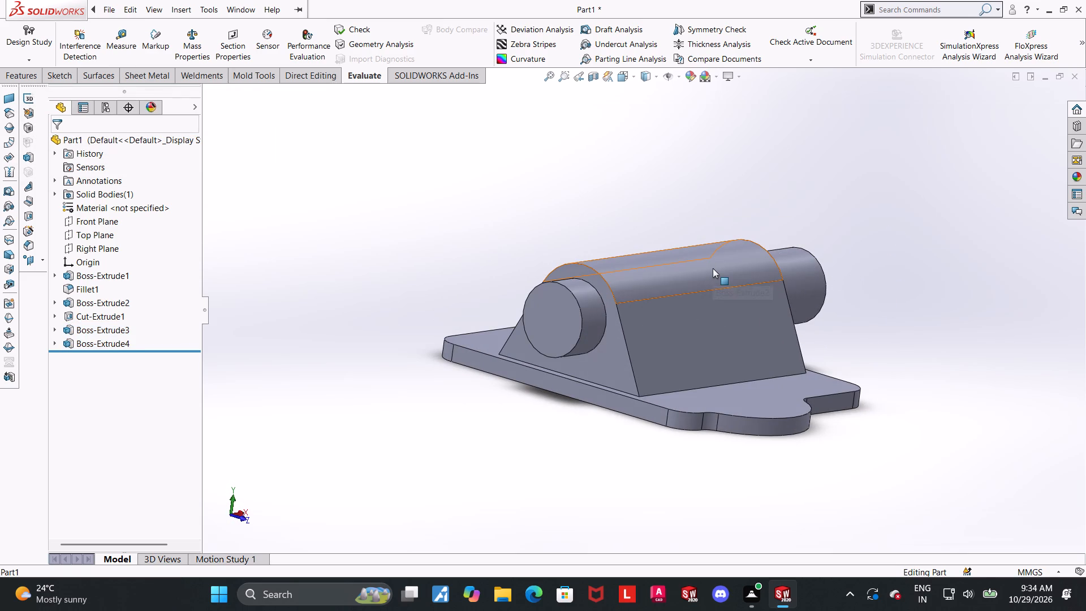
key(ctrl+7)
click(853, 228)
scroll(688, 301, down, 1)
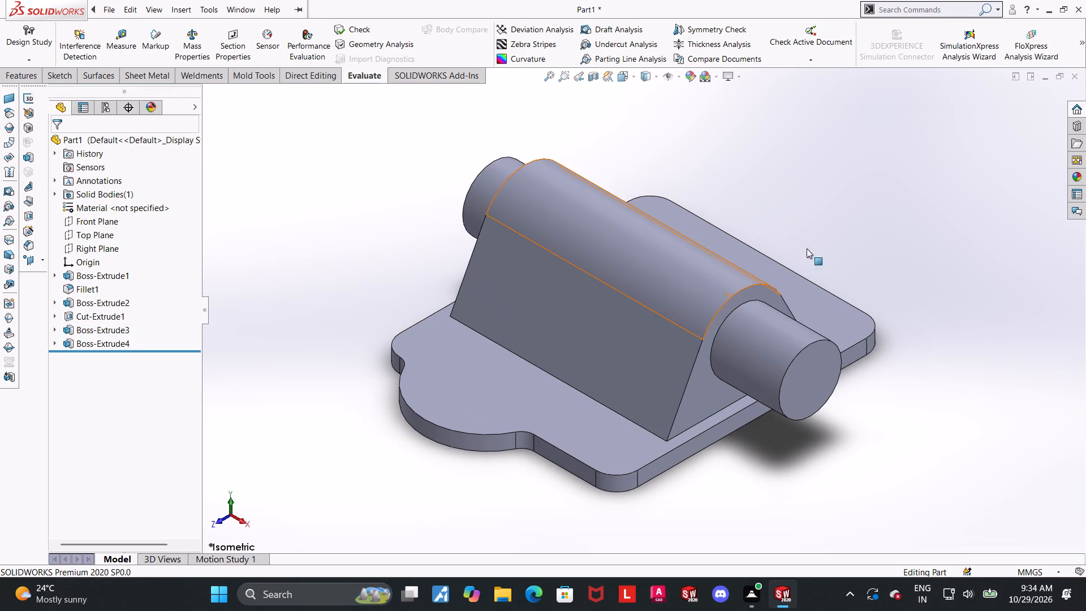
scroll(824, 210, up, 1)
scroll(785, 213, down, 1)
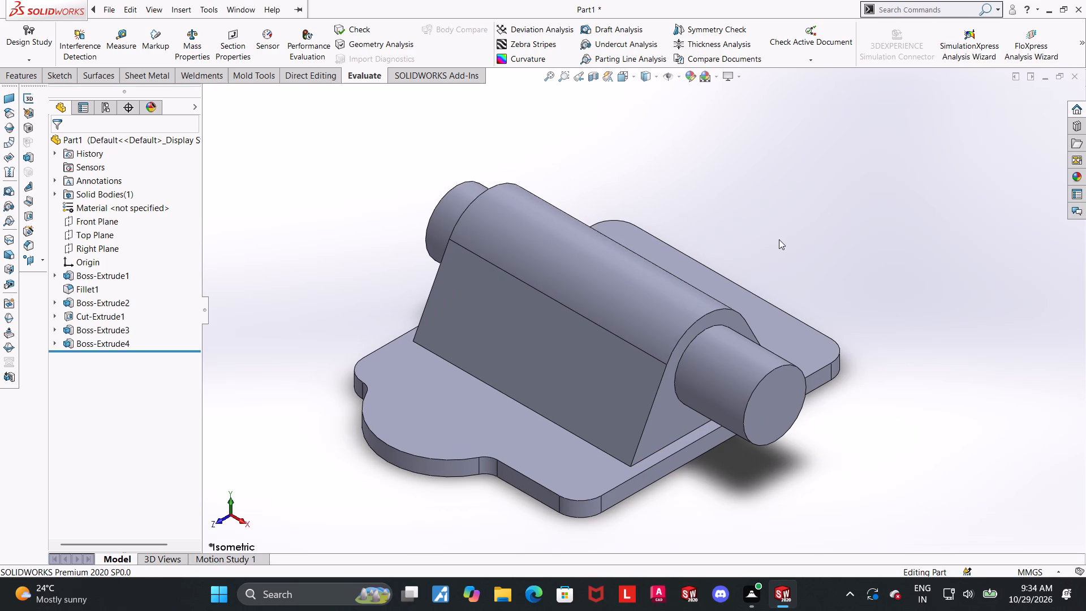
scroll(663, 234, down, 1)
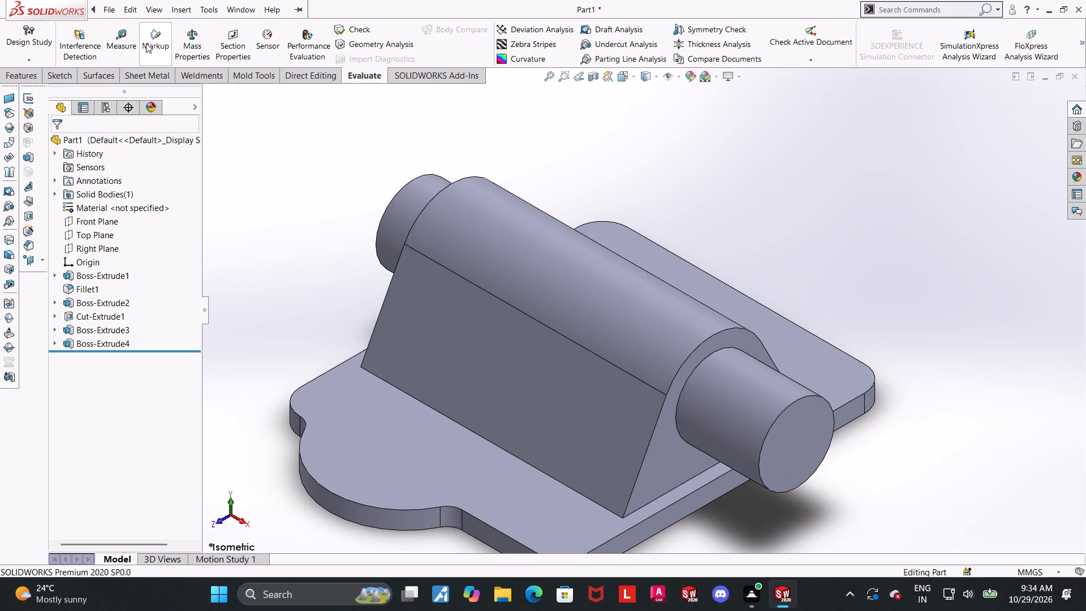
click(120, 37)
click(656, 481)
middle_drag(460, 326, 657, 412)
middle_drag(585, 356, 555, 363)
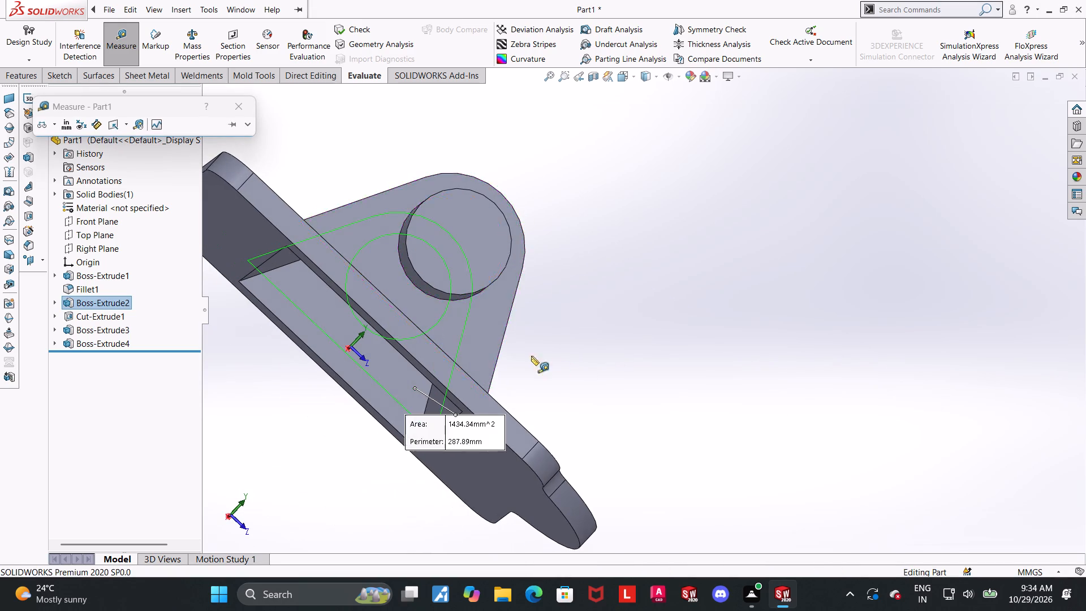
click(471, 352)
key(Escape)
Measure the distance between the base plate's two straight side faces beneath the bosses.
middle_drag(653, 358, 602, 376)
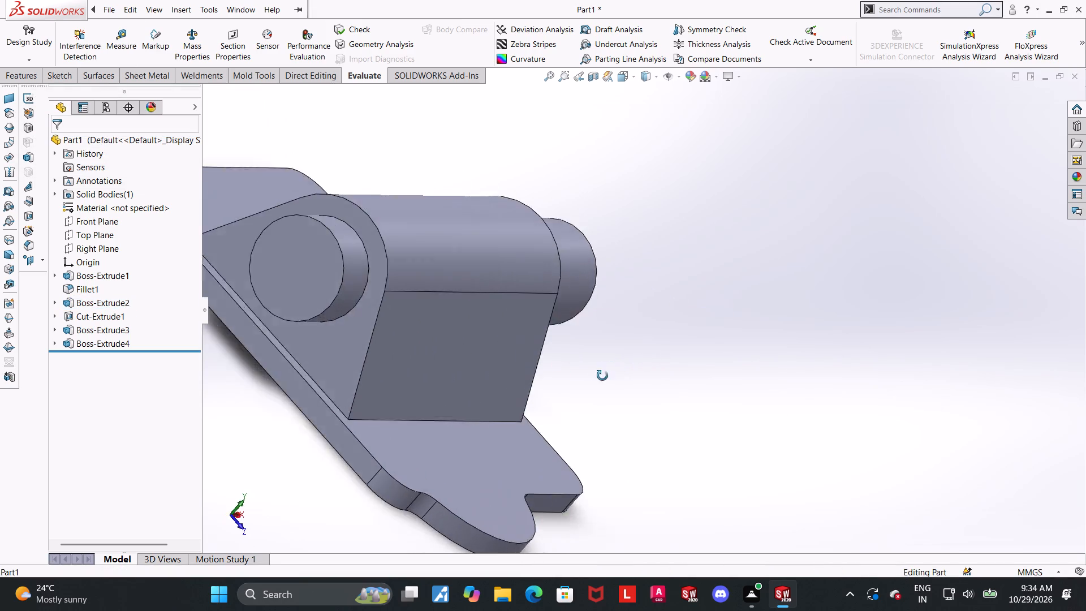
middle_drag(602, 376, 546, 388)
scroll(389, 327, up, 3)
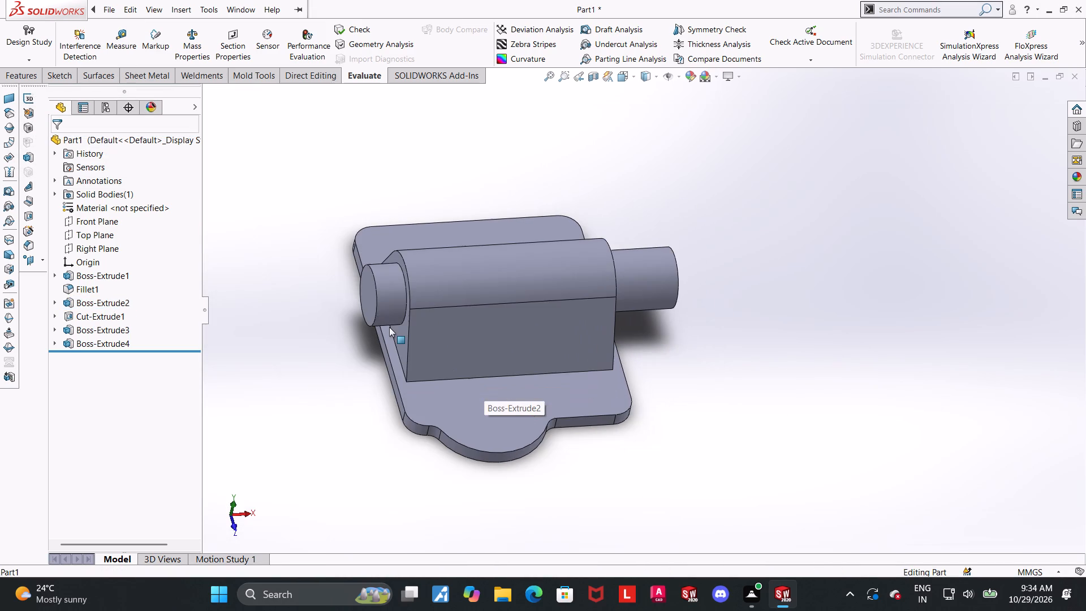
scroll(370, 298, down, 3)
middle_drag(613, 367, 612, 367)
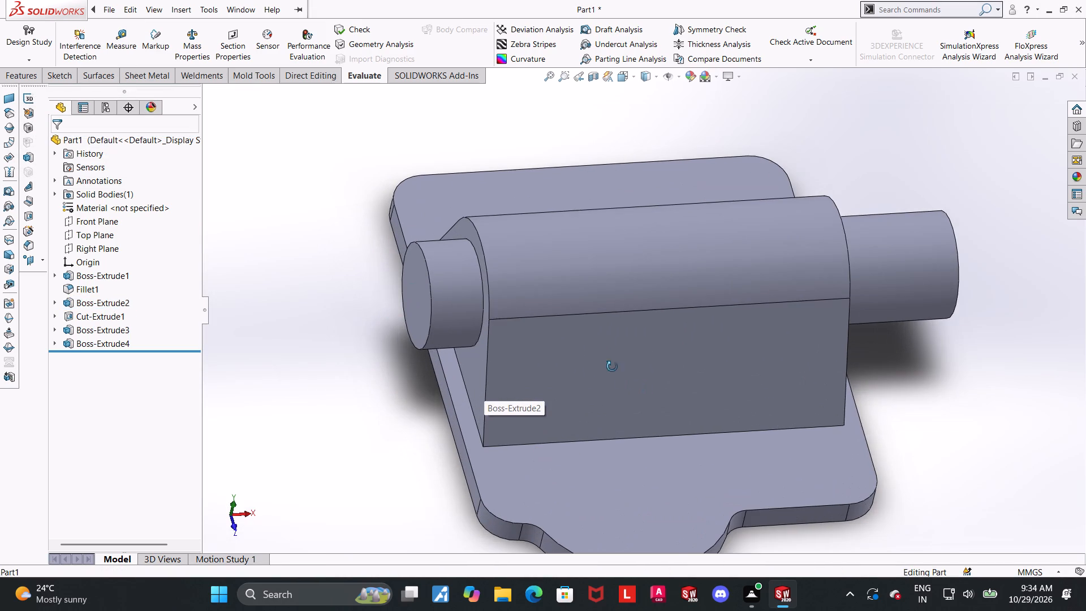
middle_drag(612, 367, 565, 369)
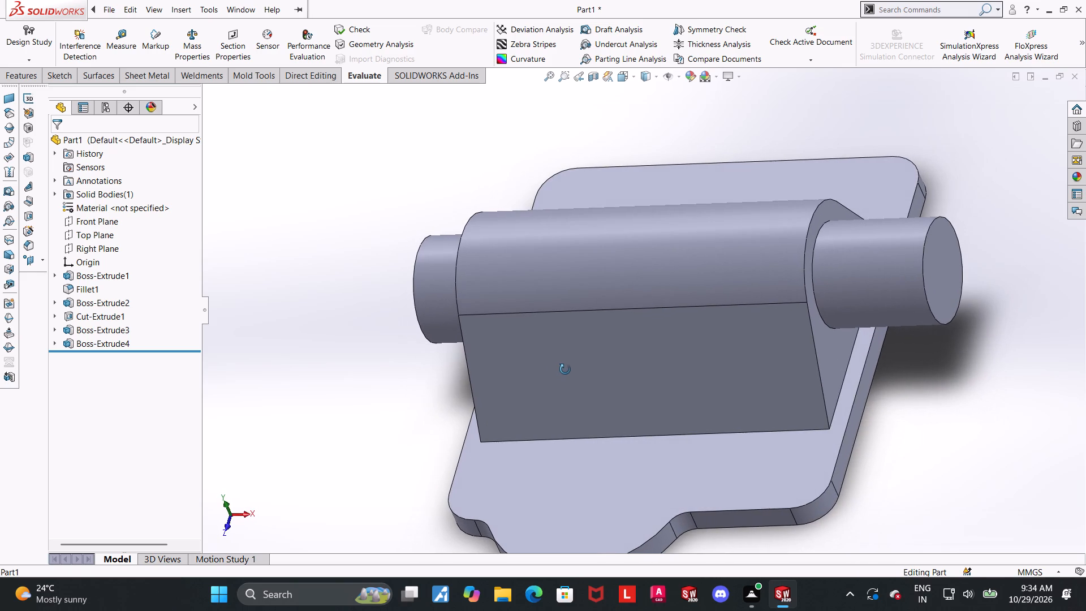
middle_drag(565, 369, 593, 356)
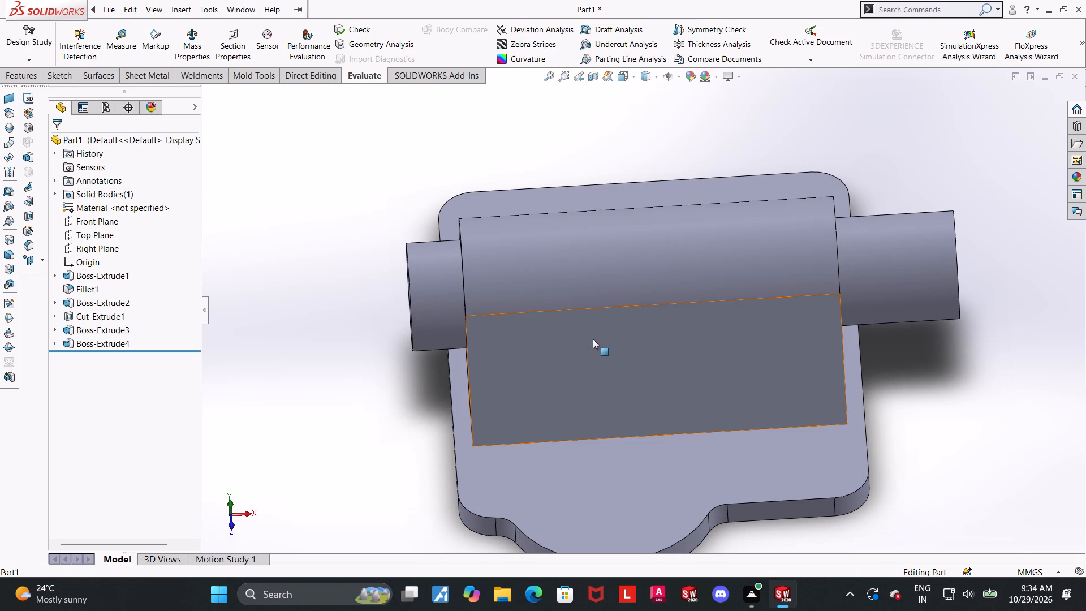
middle_drag(579, 319, 599, 271)
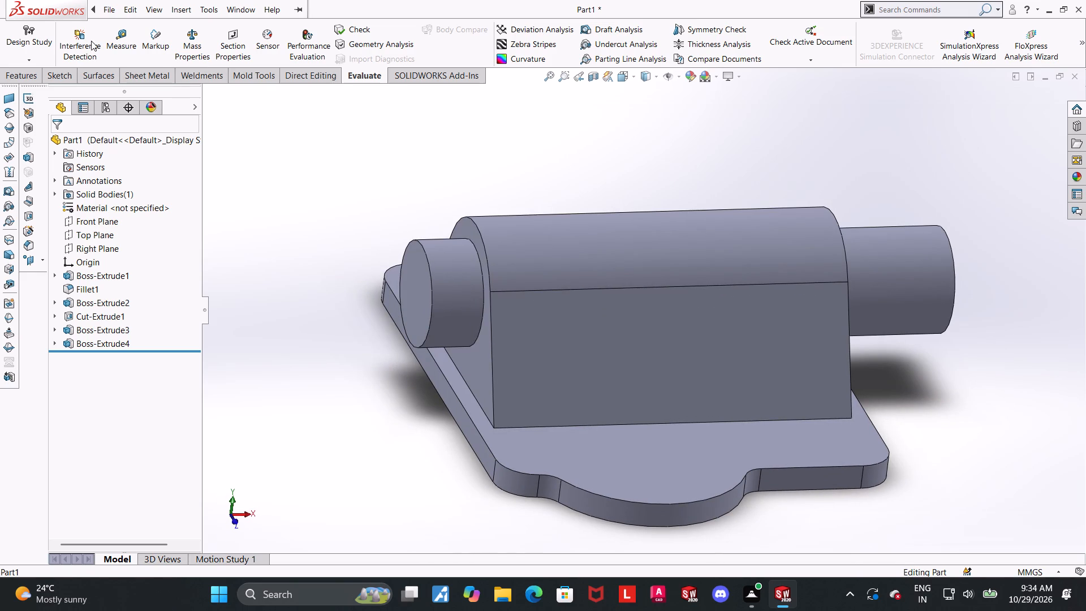
click(102, 46)
key(Escape)
click(70, 149)
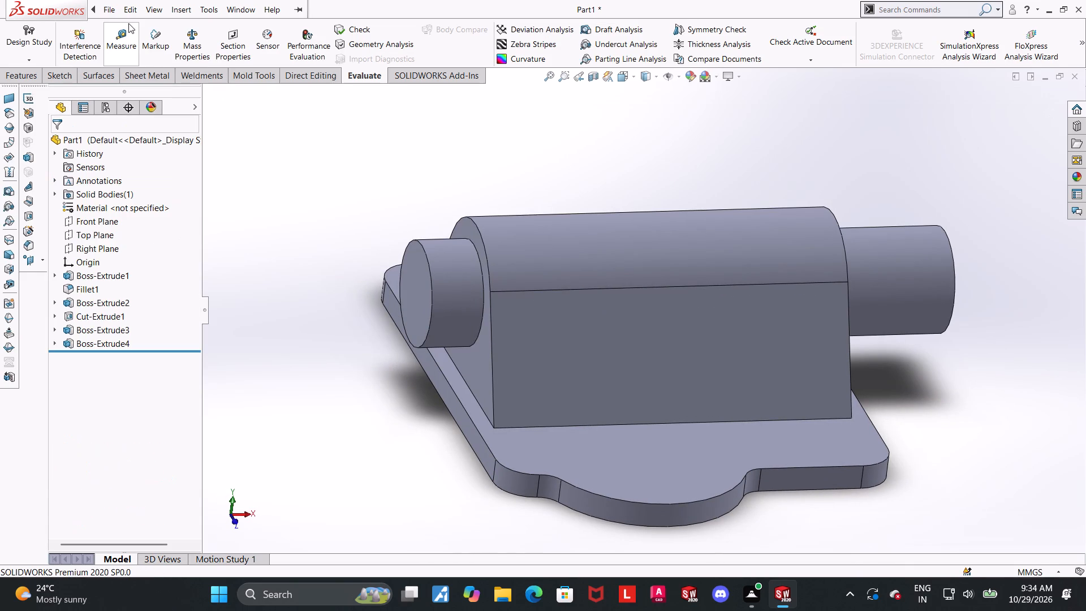
click(128, 49)
click(448, 403)
middle_drag(861, 365, 807, 359)
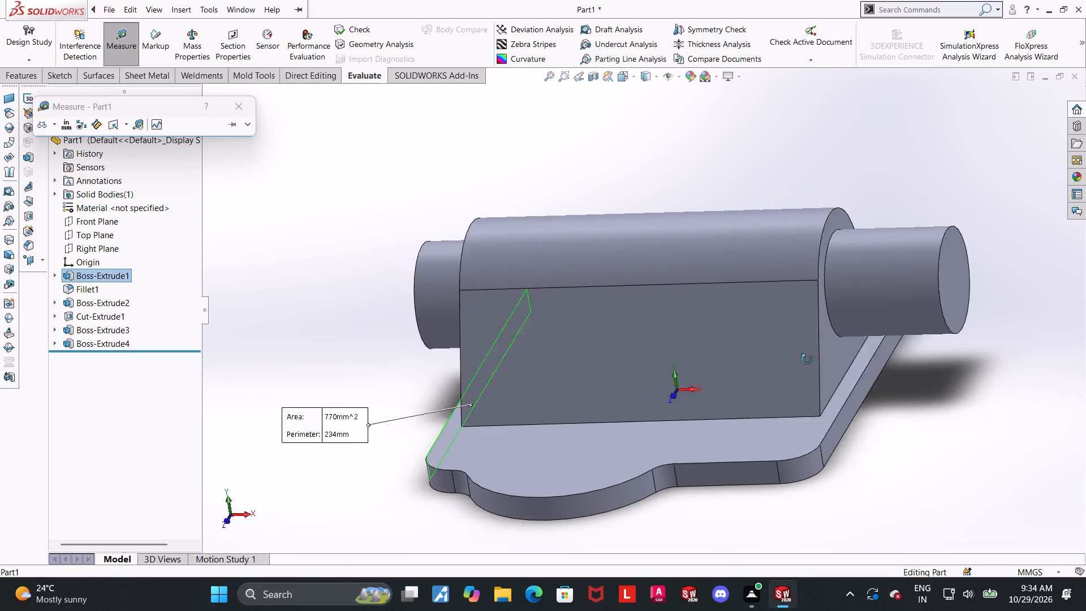
middle_drag(807, 359, 787, 359)
click(816, 412)
key(Escape)
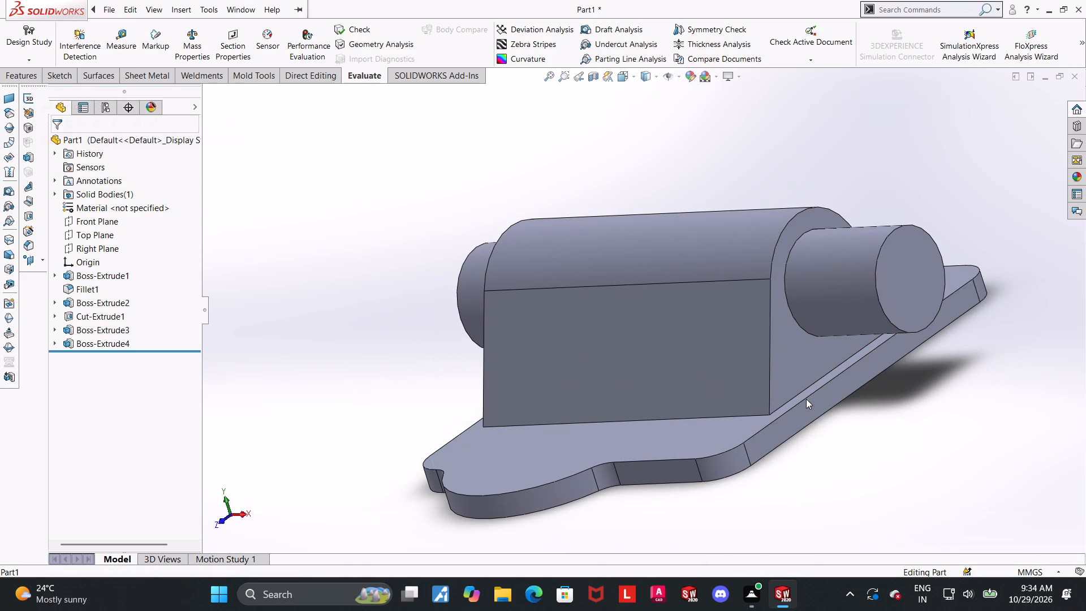
scroll(806, 399, up, 1)
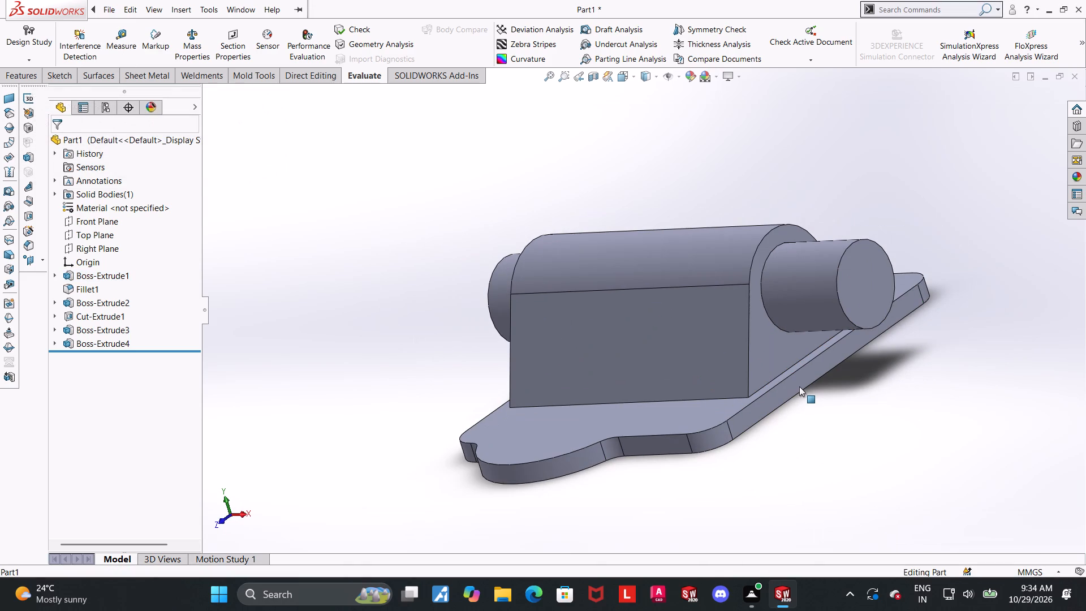
Examine the tapered body, both cylindrical bosses and the base plate from above, below and both ends.
scroll(799, 386, up, 1)
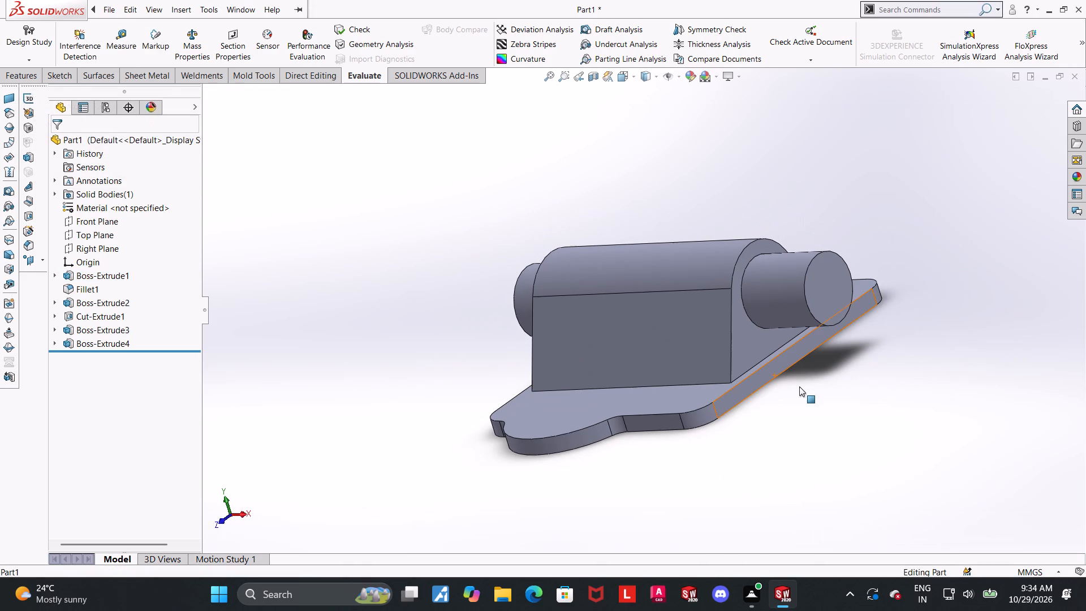
middle_drag(735, 378, 738, 378)
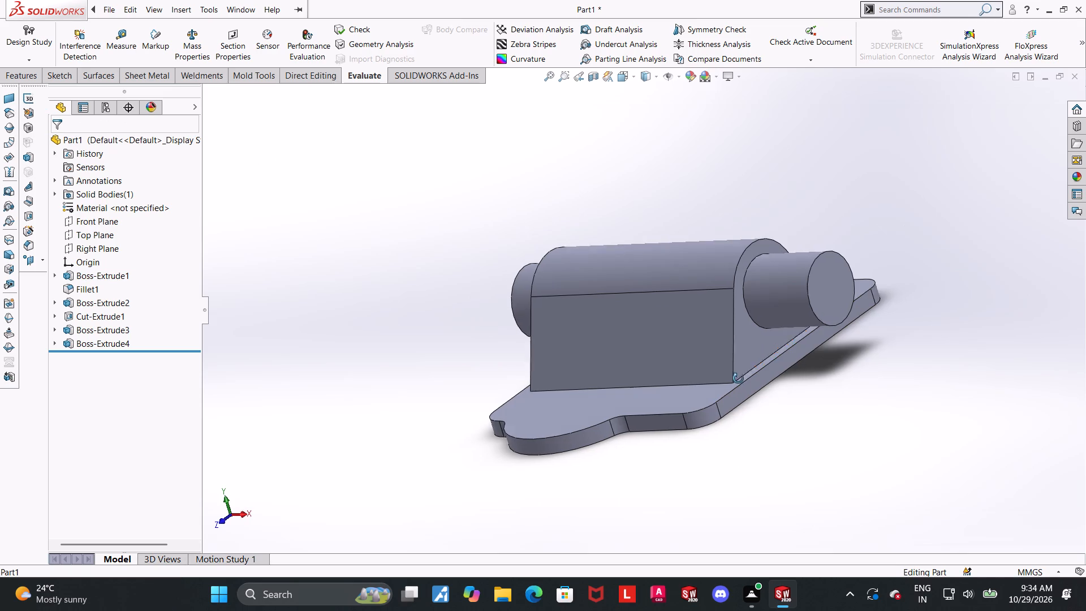
middle_drag(738, 378, 756, 434)
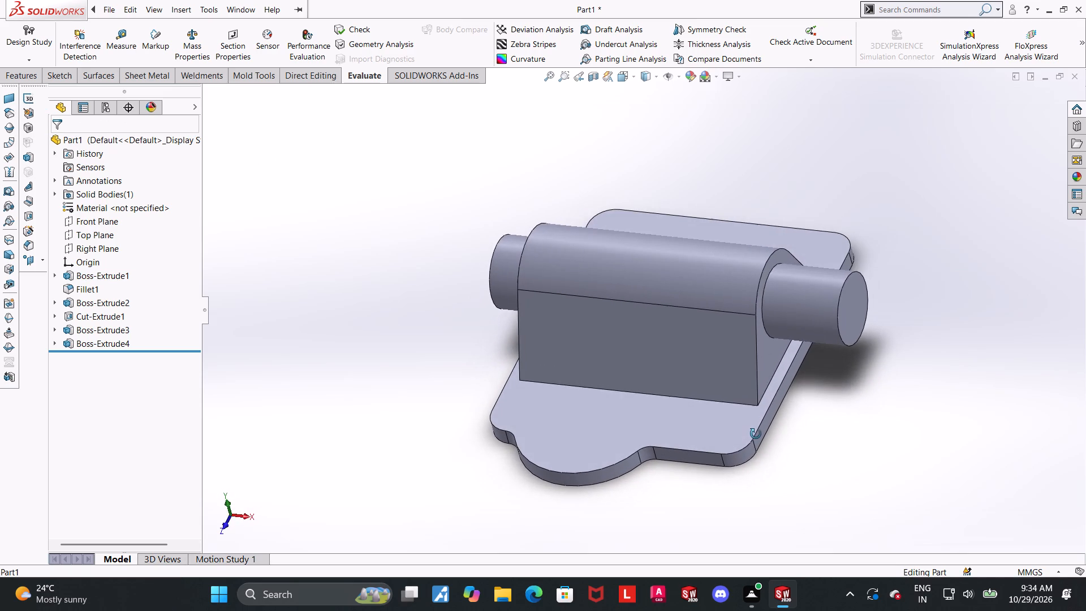
middle_drag(756, 434, 736, 325)
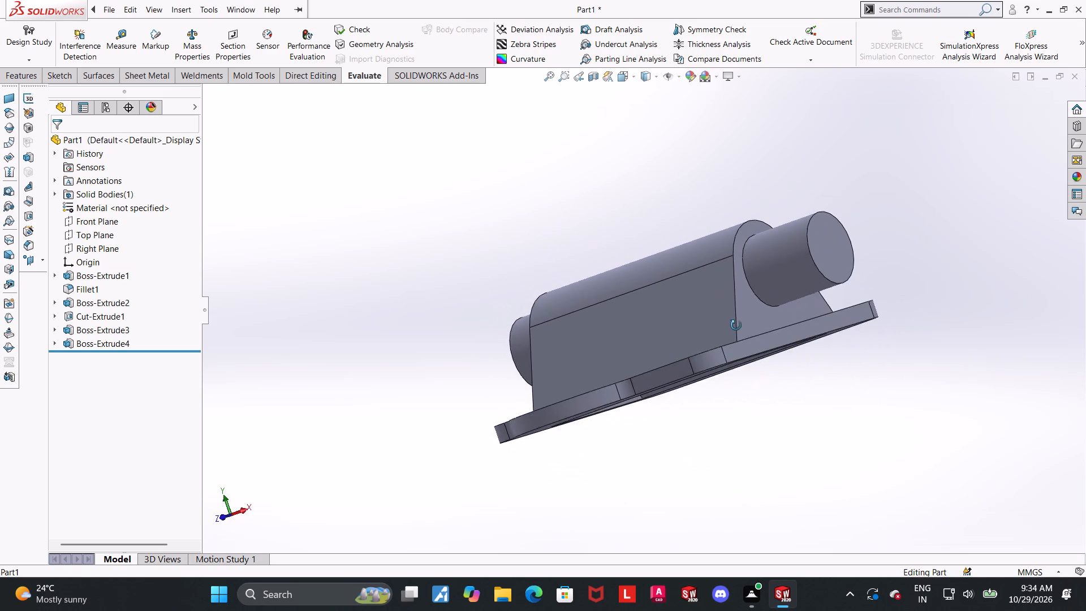
middle_drag(736, 325, 805, 283)
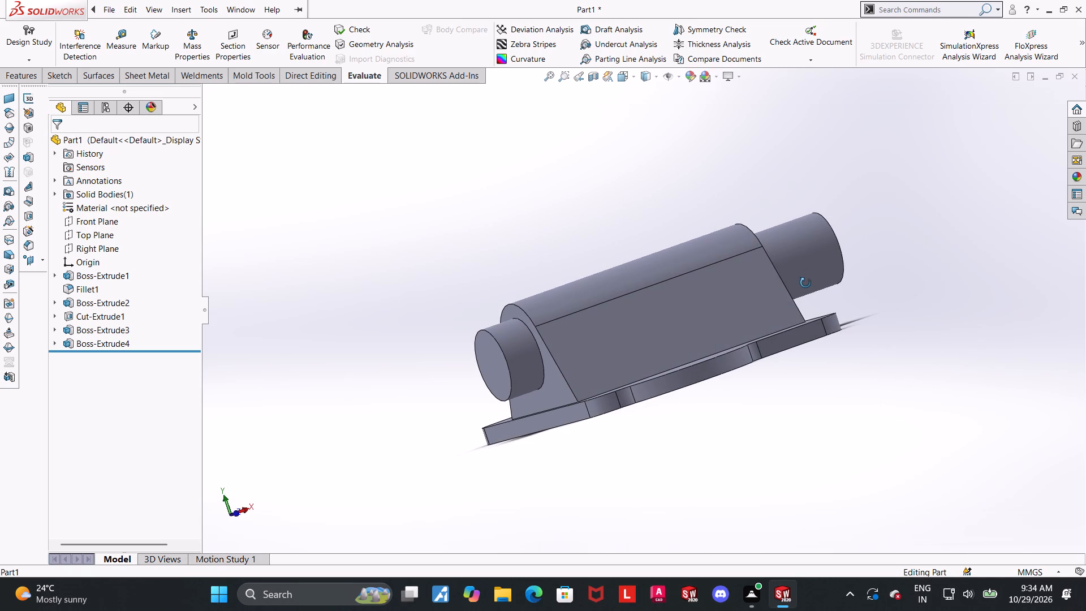
middle_drag(805, 283, 808, 282)
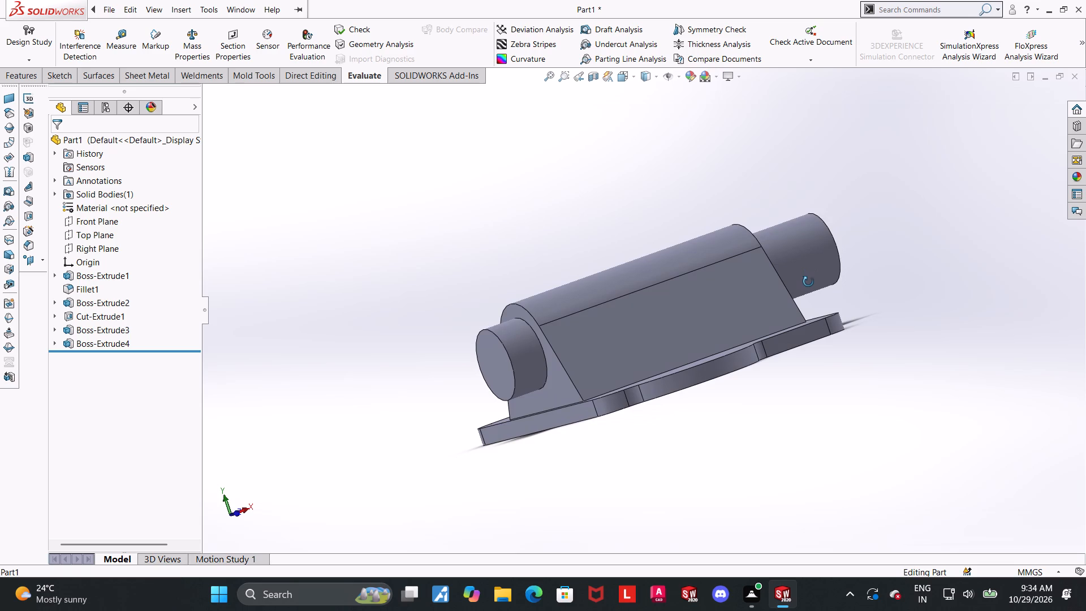
middle_drag(808, 282, 811, 309)
scroll(753, 316, up, 2)
scroll(712, 320, down, 1)
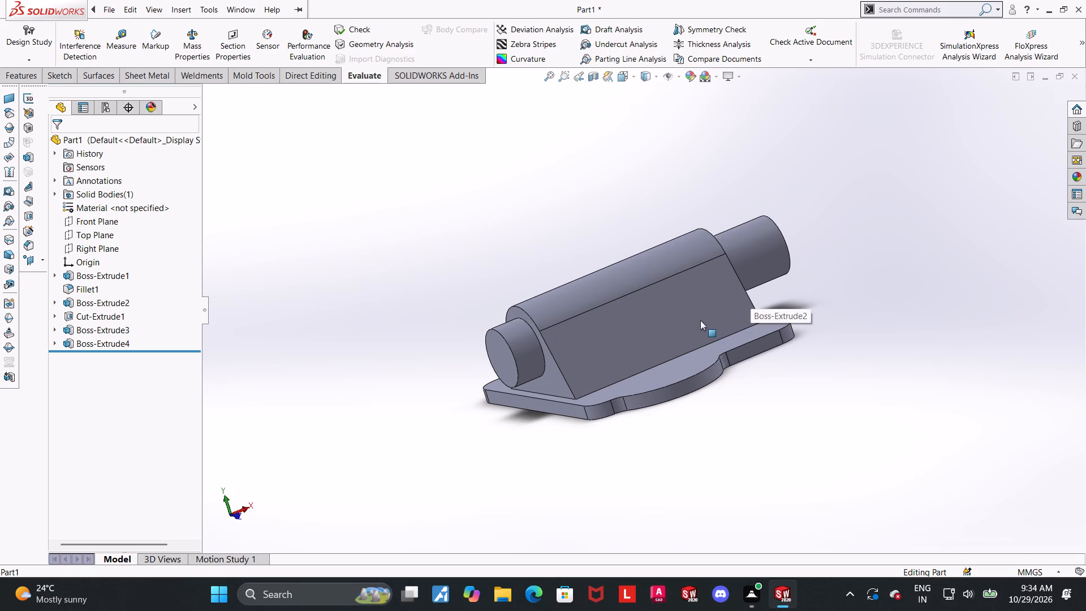
scroll(691, 320, down, 1)
middle_drag(548, 325, 567, 347)
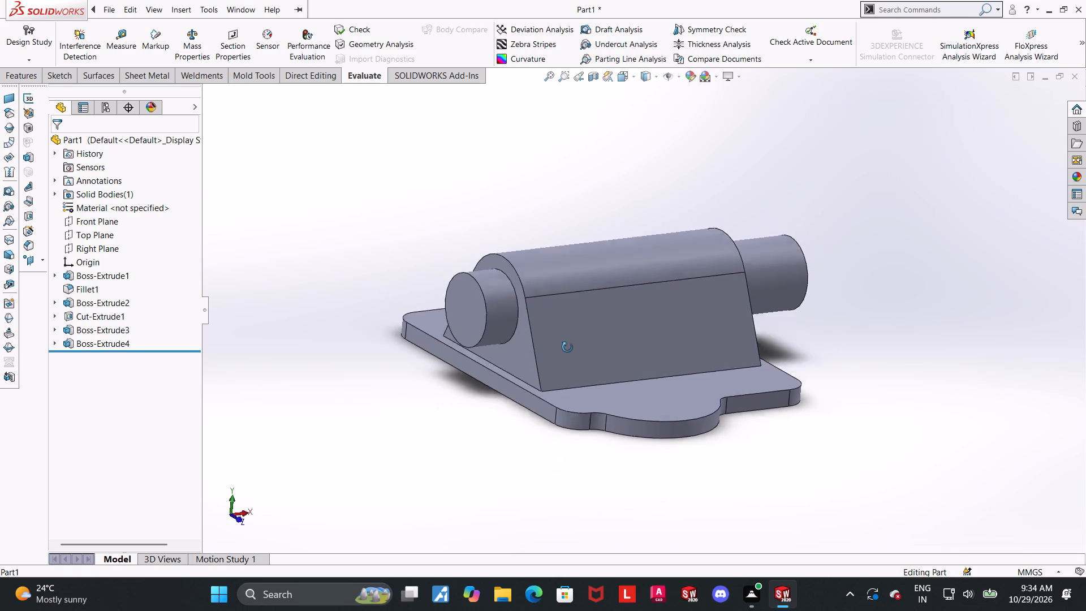
middle_drag(567, 347, 567, 336)
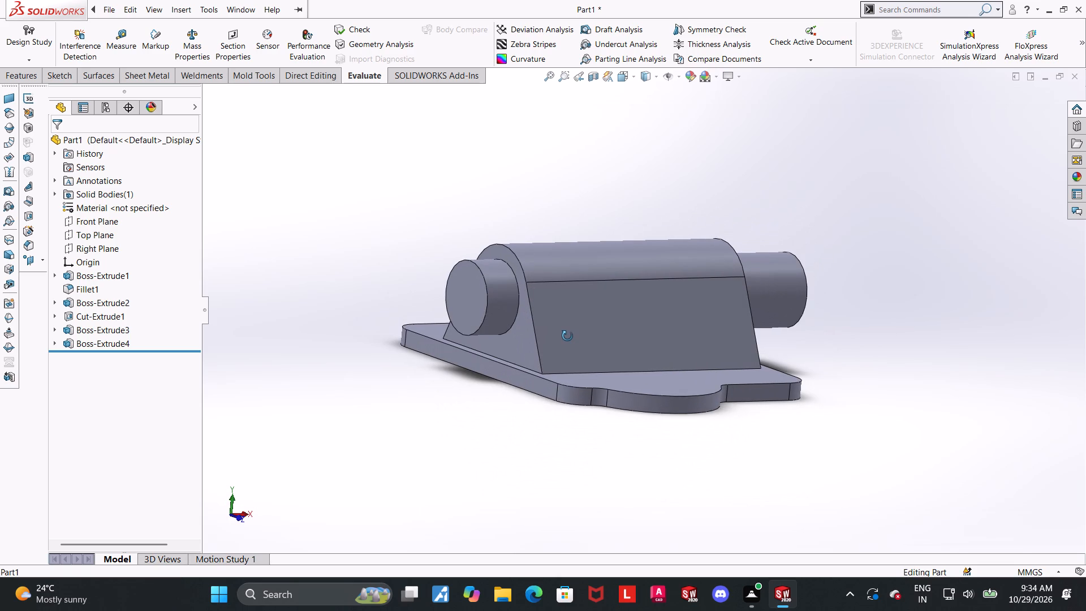
middle_drag(567, 336, 564, 343)
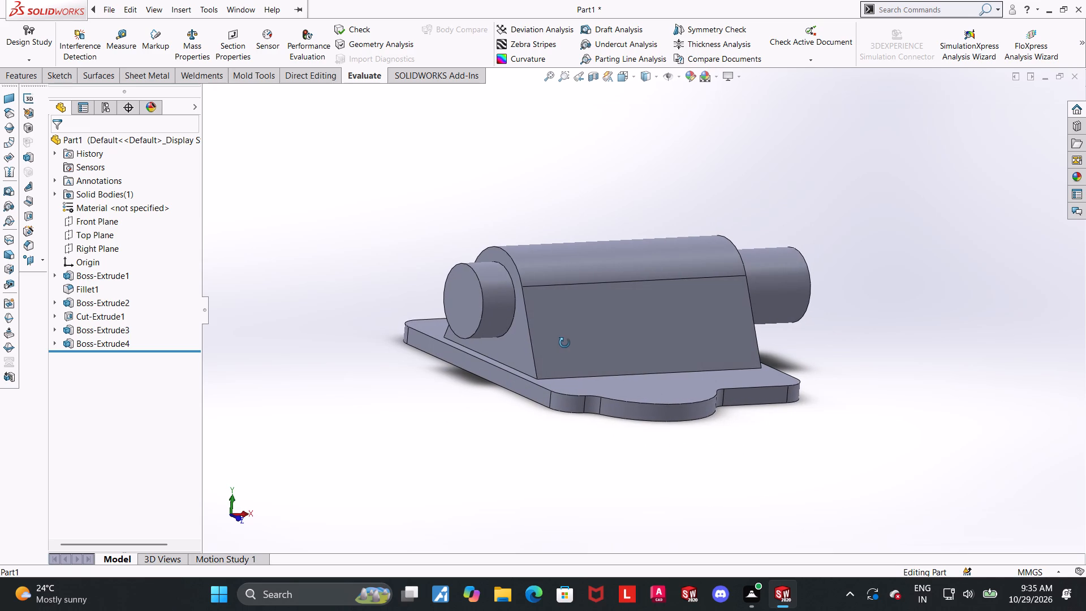
middle_drag(564, 343, 583, 342)
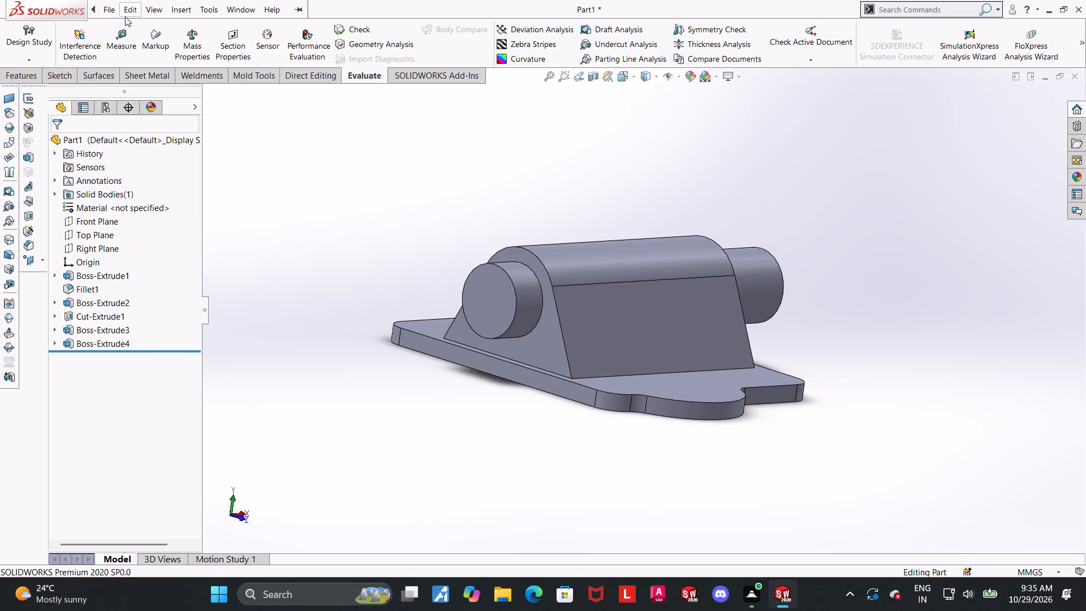
click(322, 192)
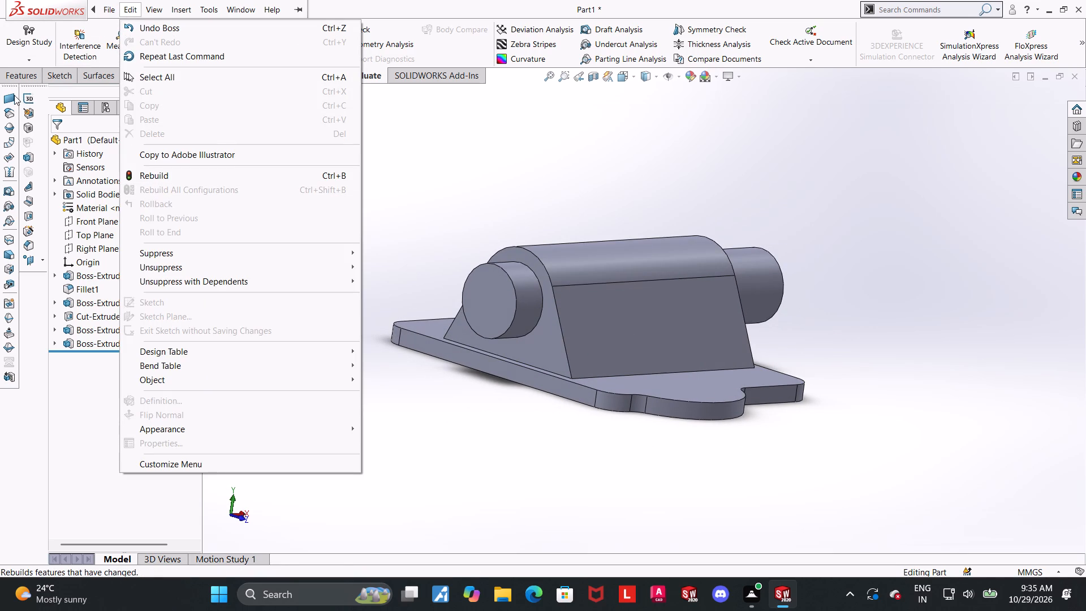
click(494, 184)
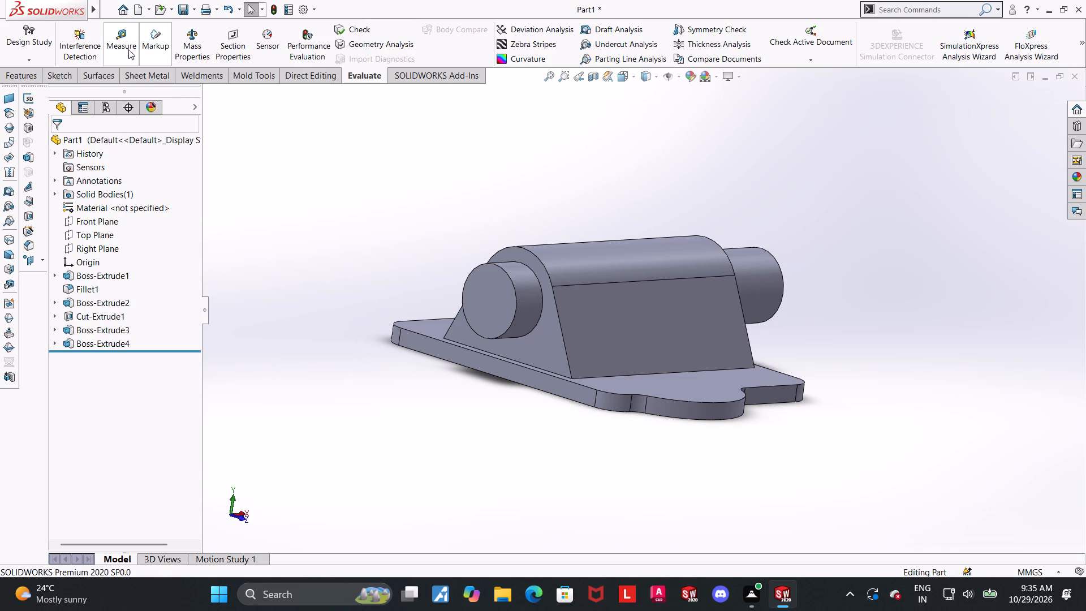
Measure the centre distance between the outer circular faces of the two cylindrical bosses again.
click(116, 45)
click(476, 309)
middle_drag(588, 320, 458, 360)
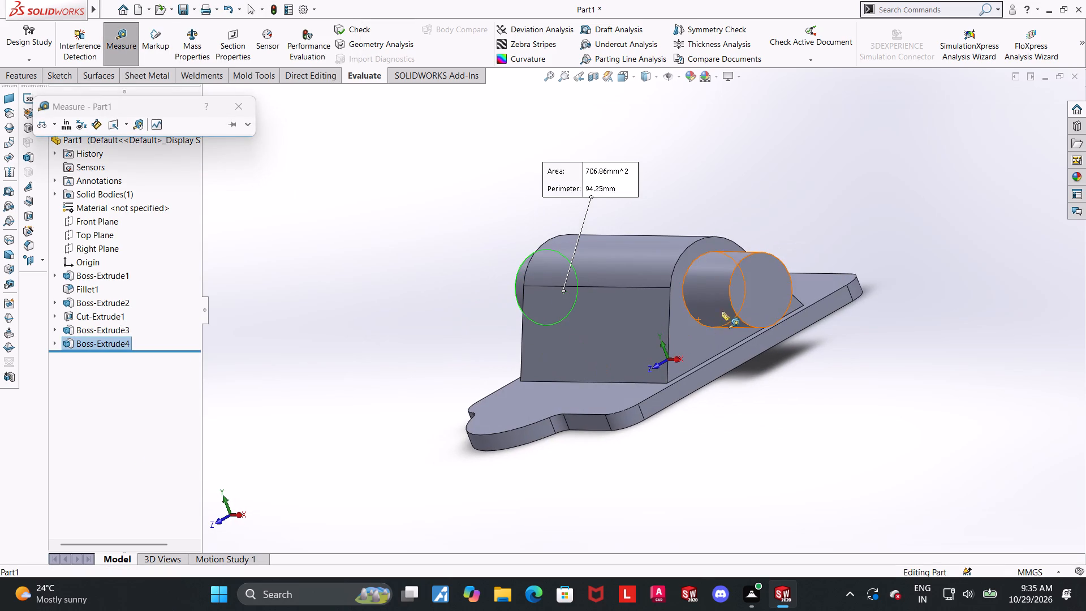
click(738, 306)
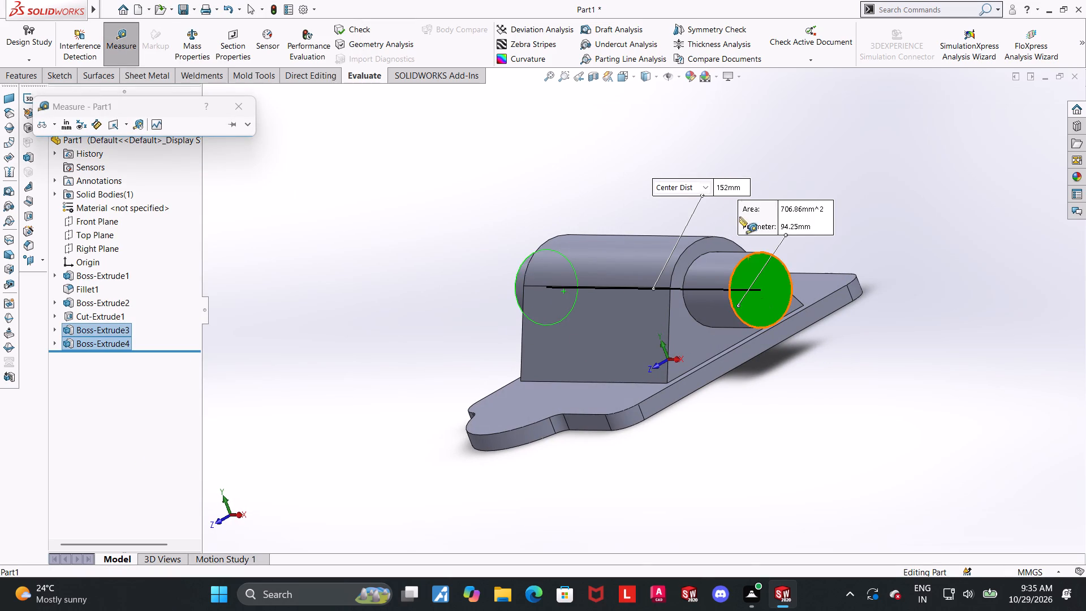
key(Escape)
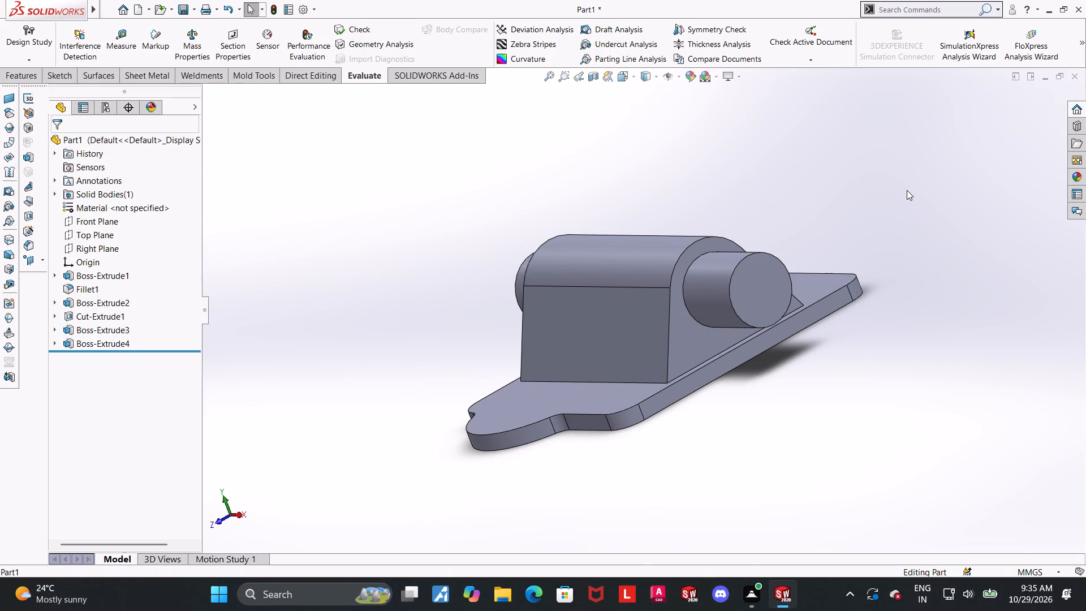
Inspect the whole part from the front, the boss ends and the hollowed underside.
scroll(827, 280, up, 1)
middle_drag(725, 309, 817, 294)
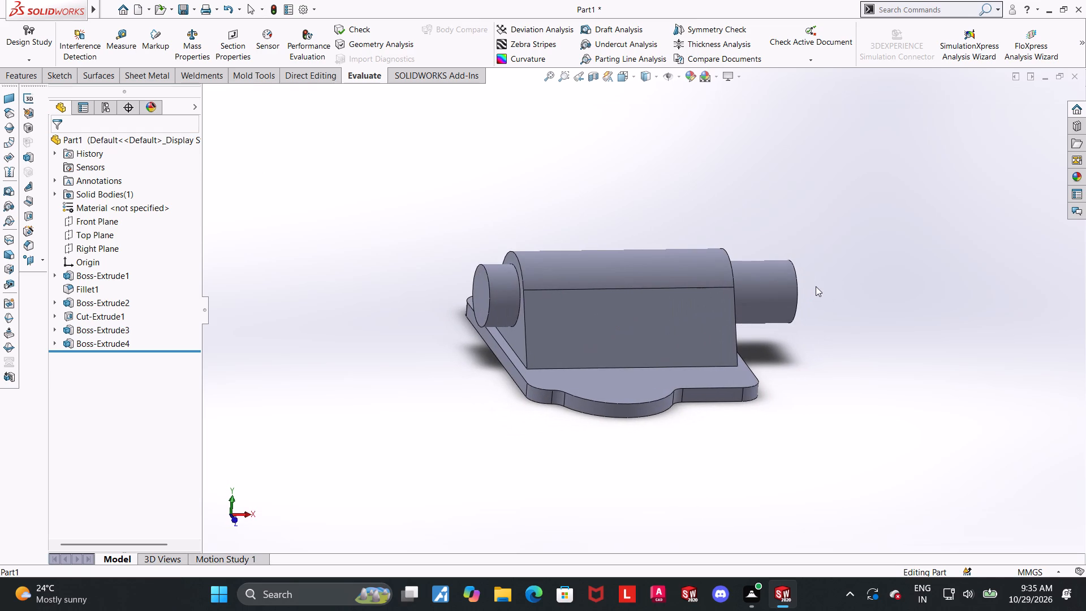
scroll(818, 285, up, 1)
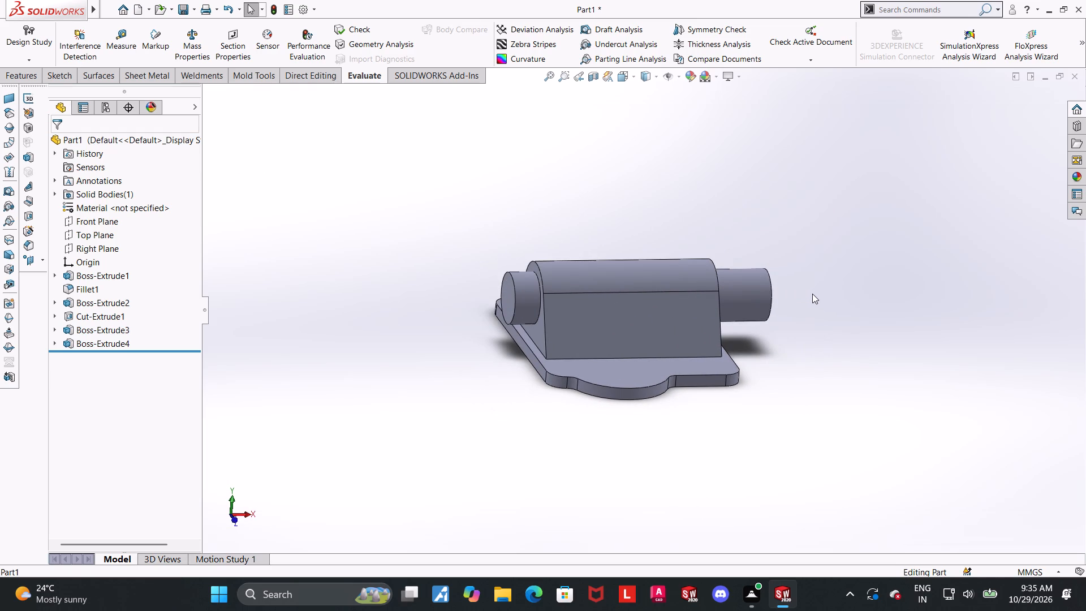
scroll(812, 294, up, 1)
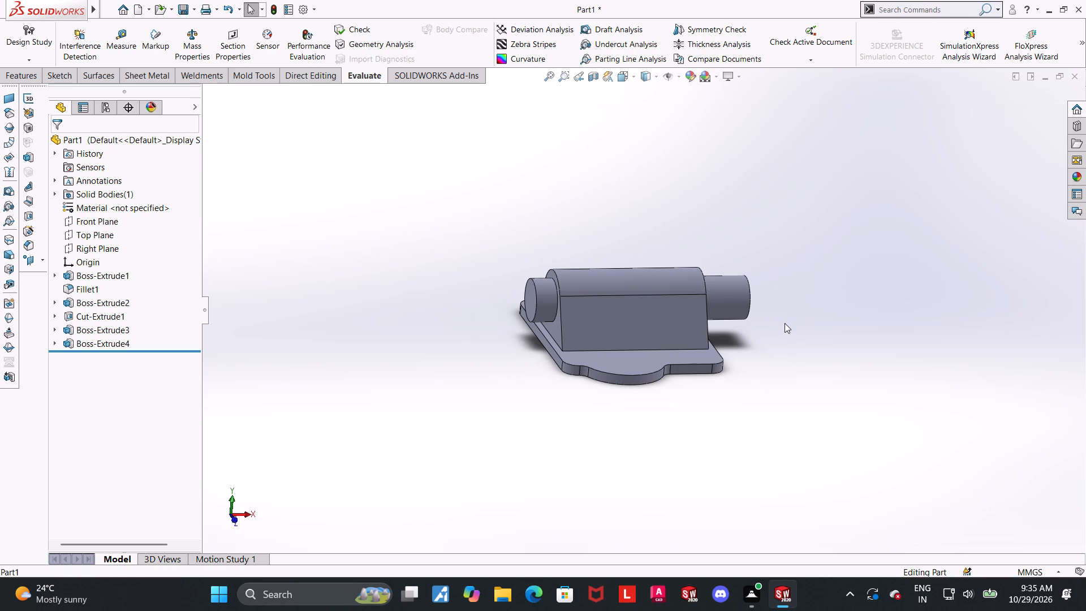
scroll(785, 323, up, 1)
scroll(785, 323, down, 1)
scroll(596, 320, down, 3)
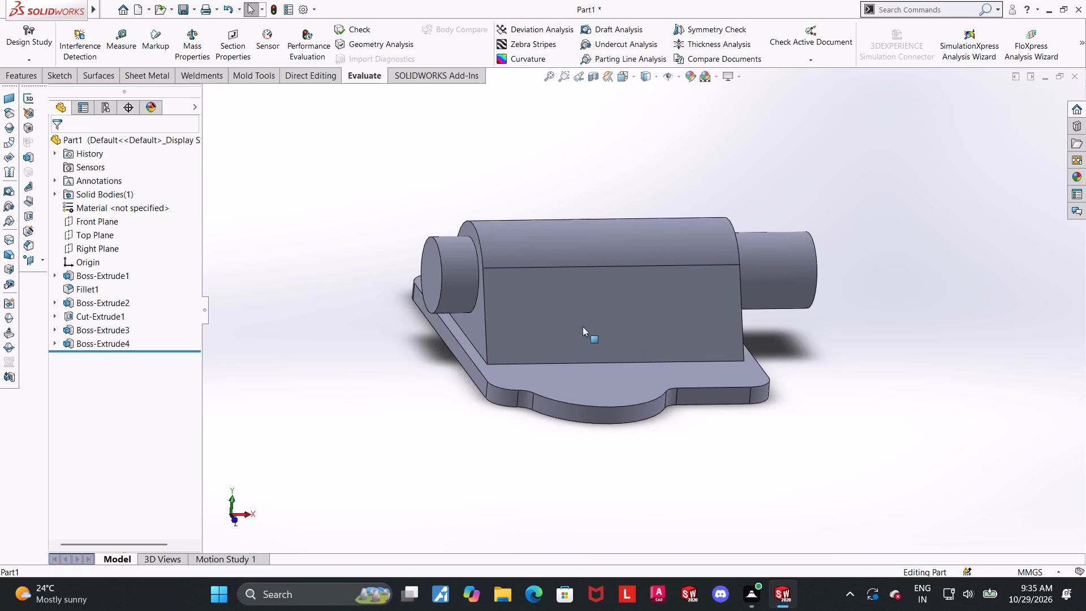
middle_drag(536, 329, 658, 332)
scroll(627, 362, up, 1)
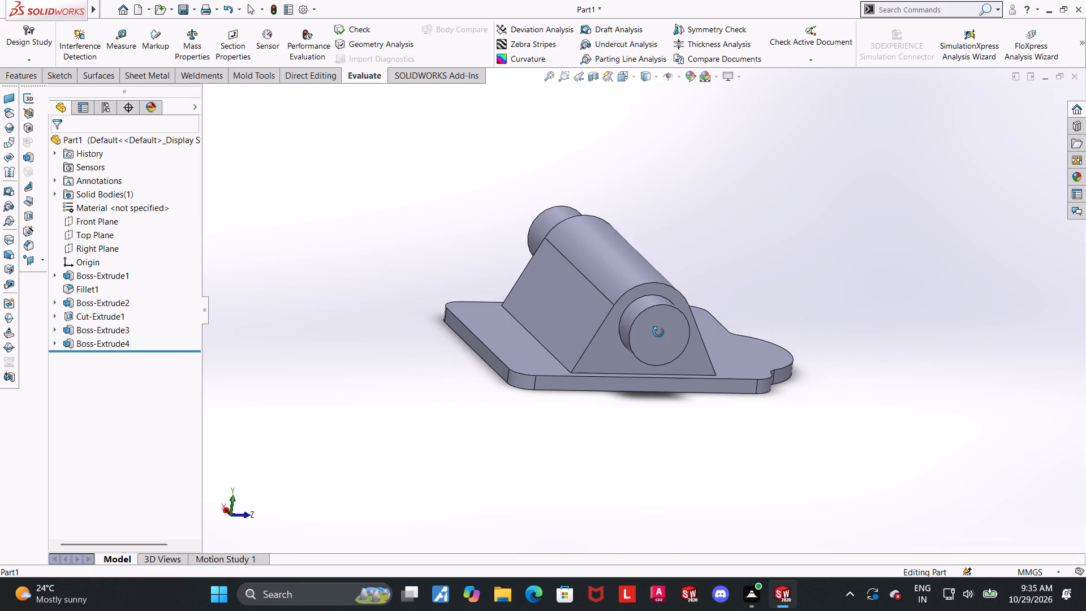
middle_drag(658, 332, 610, 313)
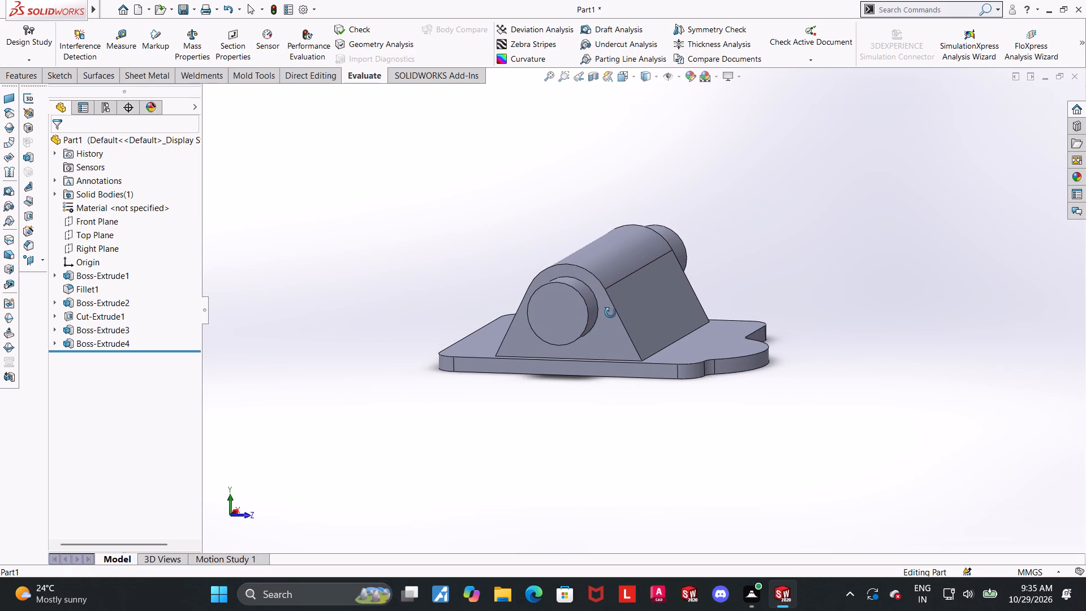
middle_drag(610, 313, 579, 283)
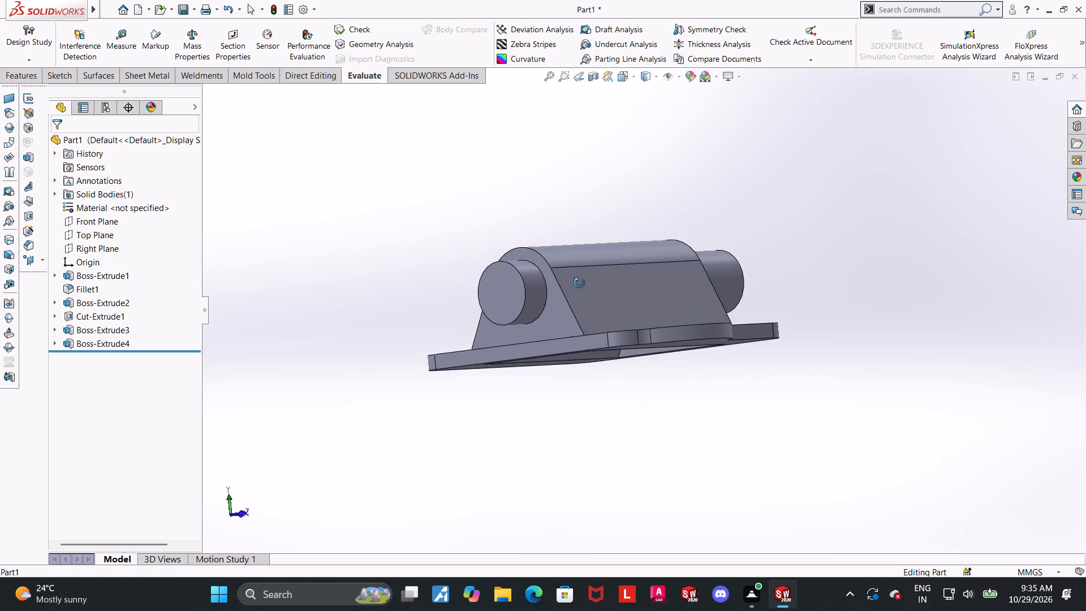
middle_drag(579, 283, 484, 260)
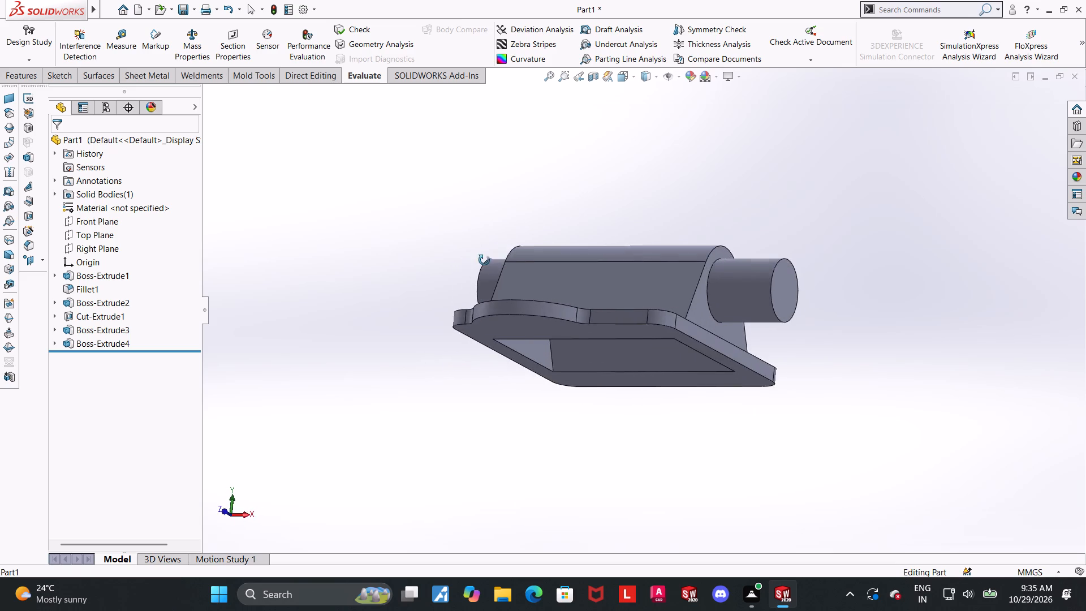
middle_drag(484, 260, 536, 351)
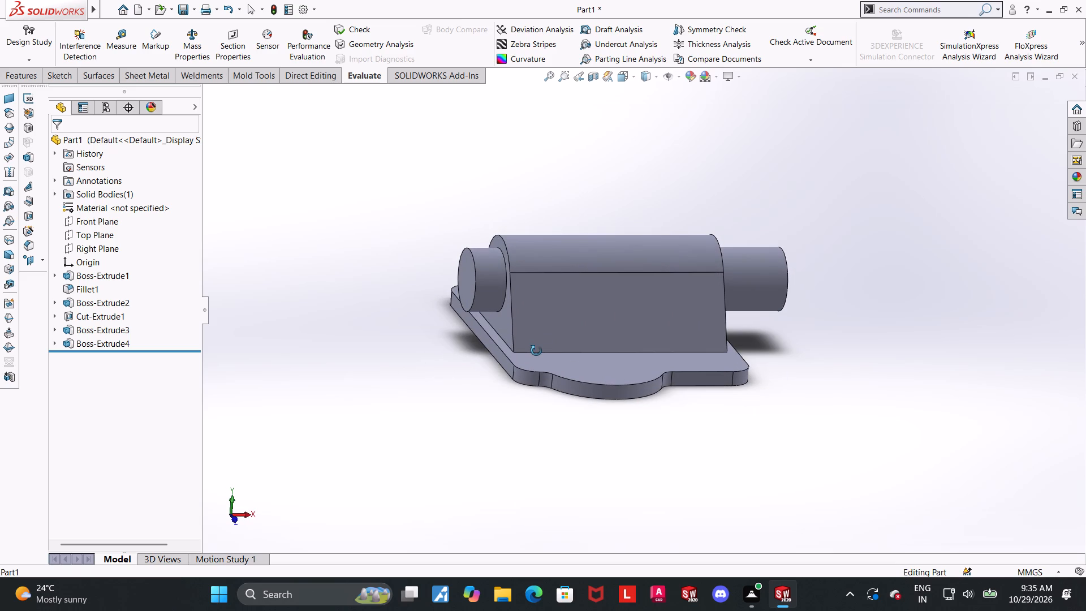
middle_drag(536, 351, 558, 433)
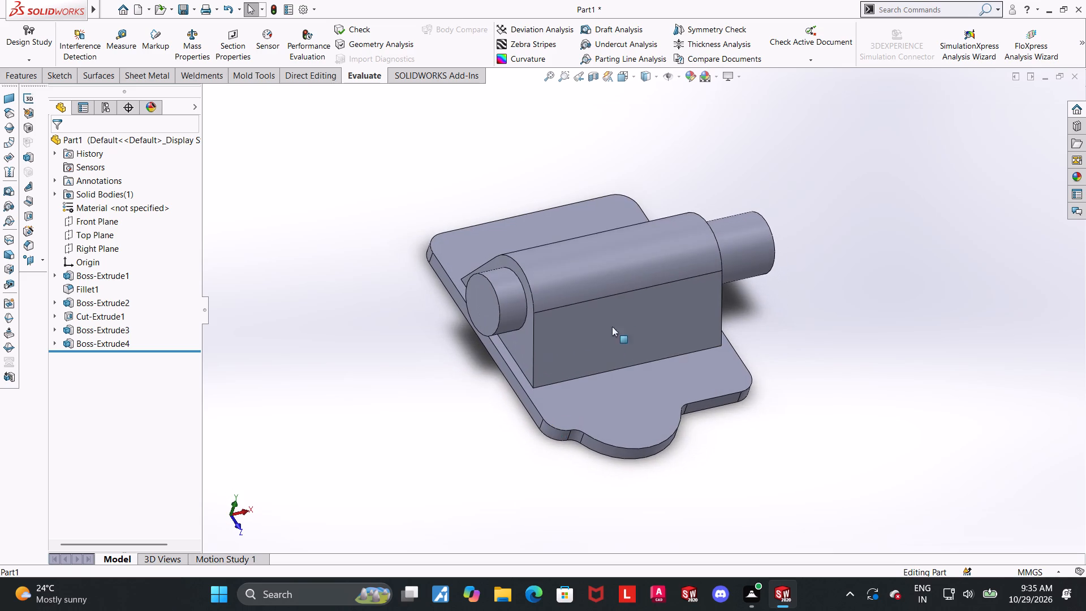
scroll(691, 253, down, 2)
scroll(680, 264, up, 2)
middle_drag(661, 274, 748, 227)
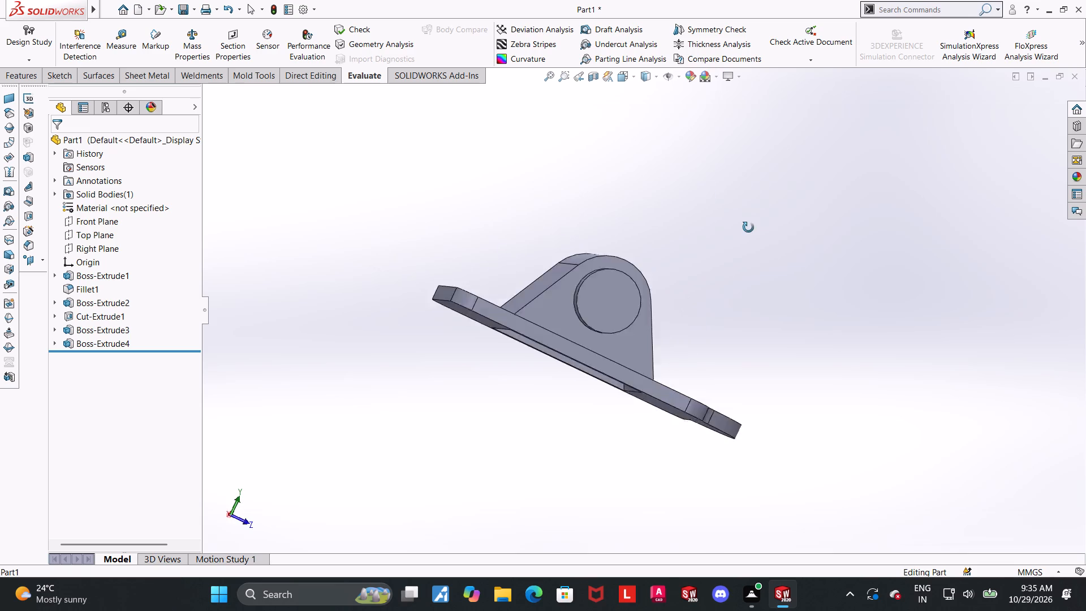
middle_drag(748, 227, 758, 263)
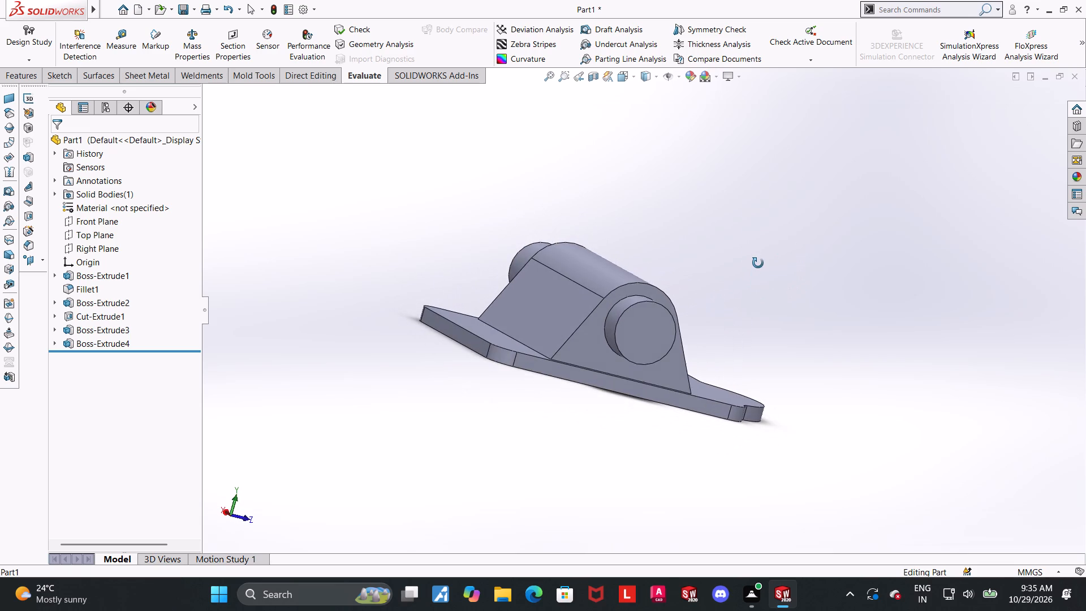
middle_drag(758, 263, 728, 261)
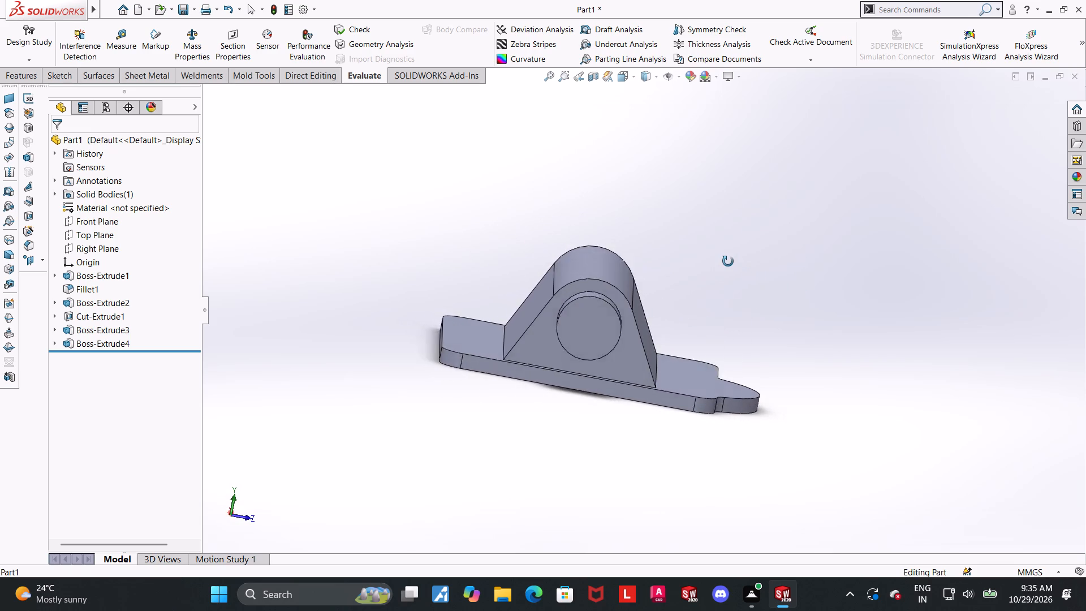
middle_drag(728, 261, 730, 257)
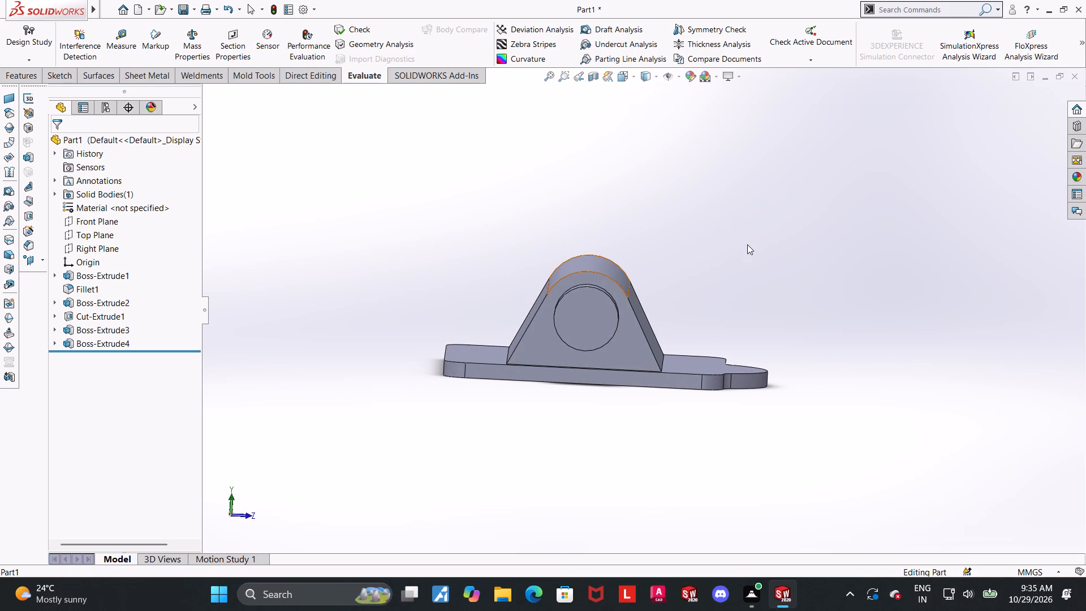
Examine the base plate's top face, the tapered body and the hollowed underside from above and below.
scroll(743, 265, down, 2)
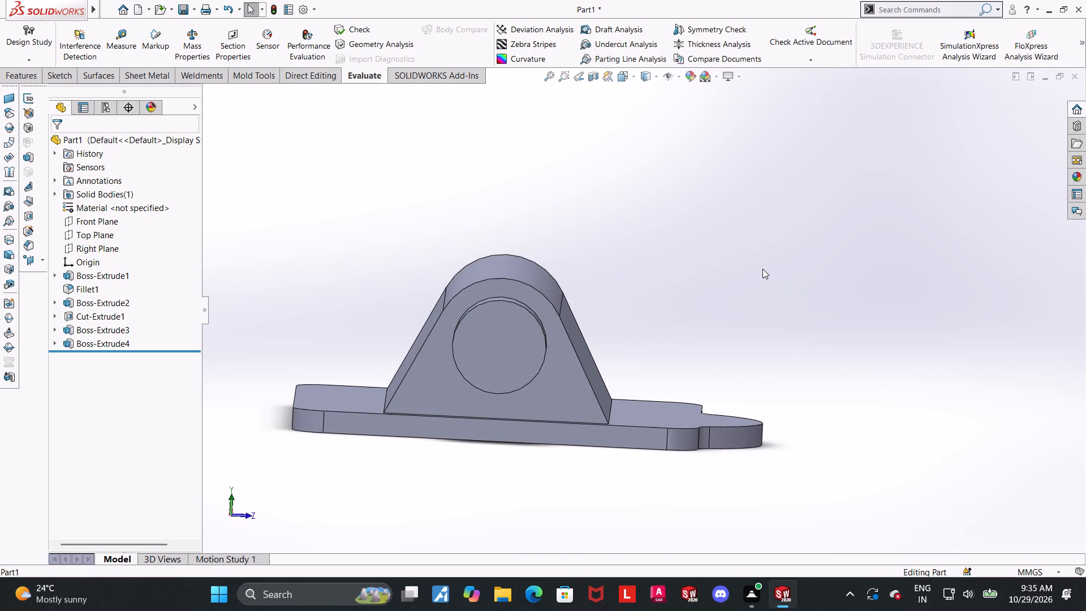
middle_drag(666, 279, 668, 341)
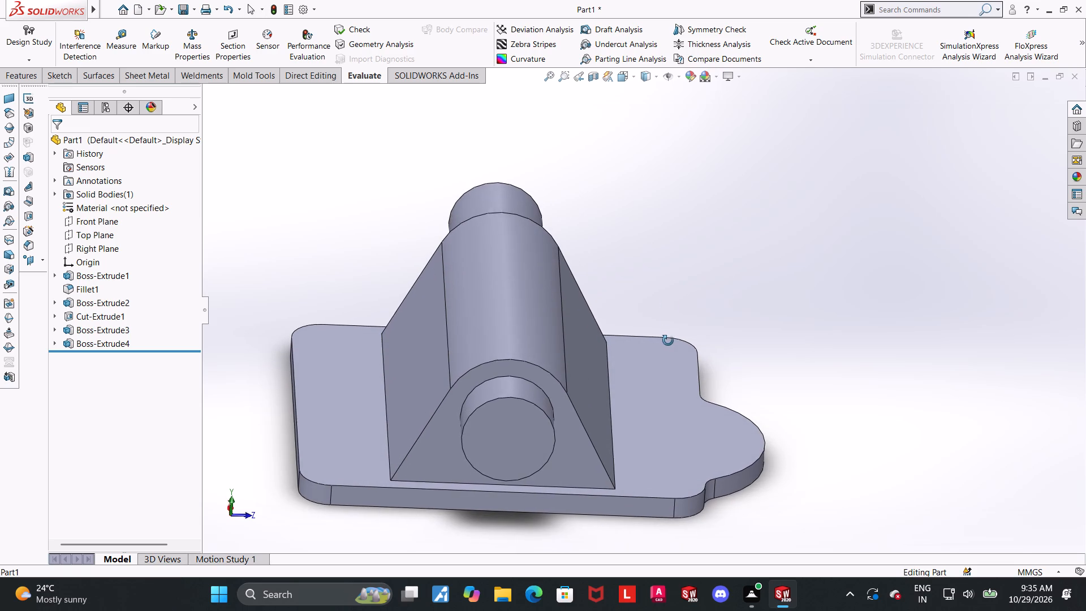
middle_drag(668, 341, 667, 328)
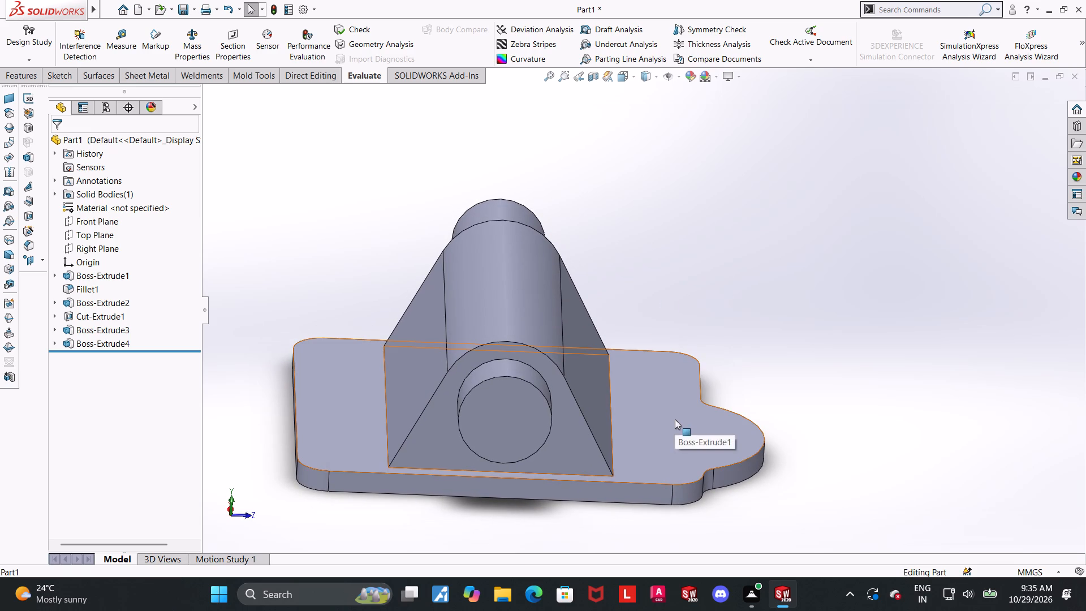
click(675, 419)
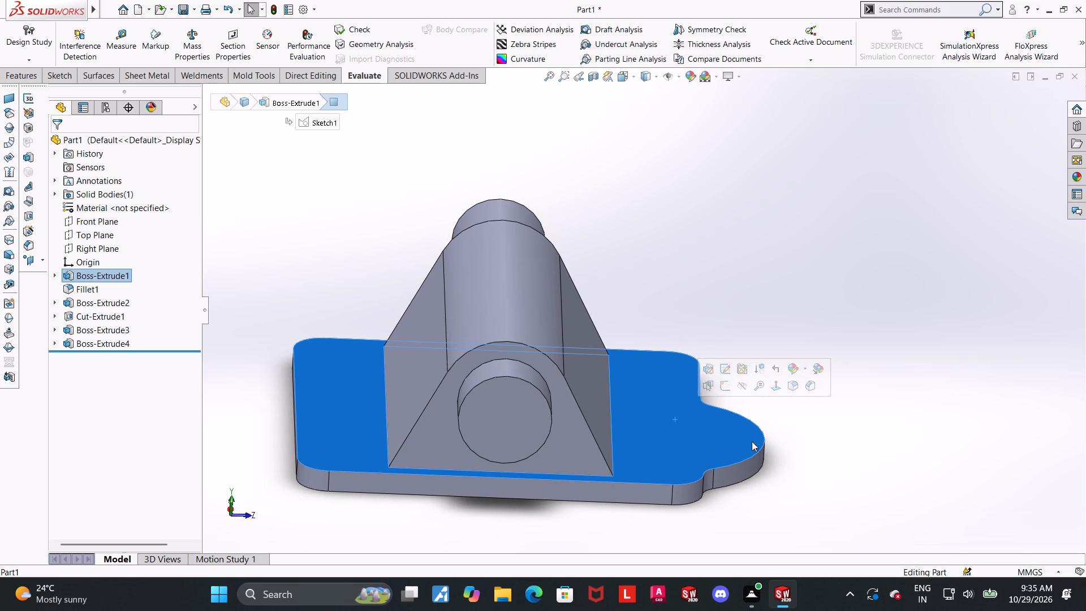
scroll(752, 441, up, 1)
scroll(704, 426, down, 1)
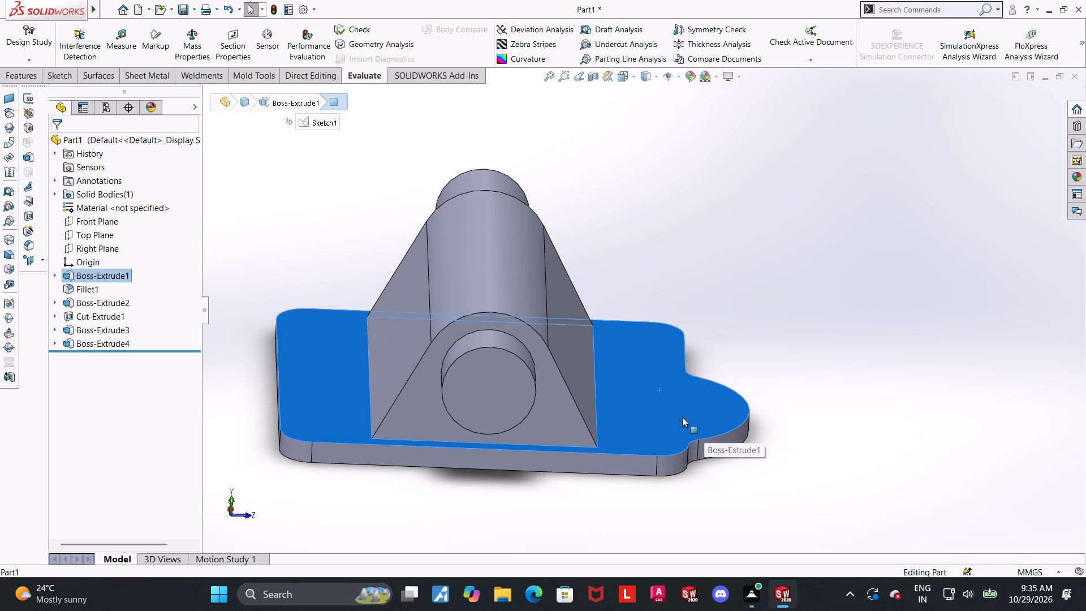
middle_drag(638, 382, 635, 417)
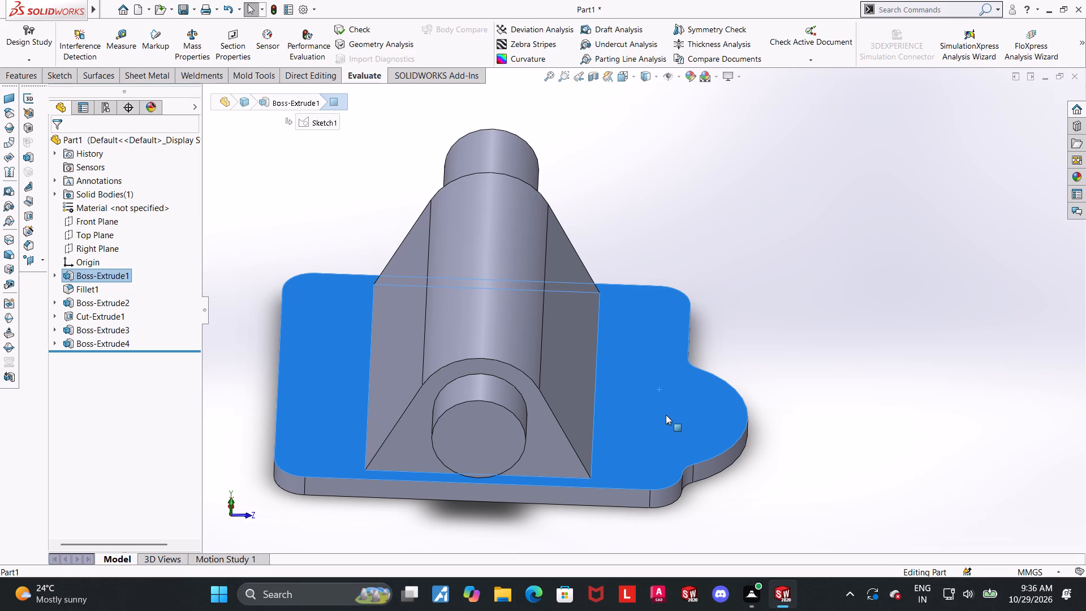
click(803, 359)
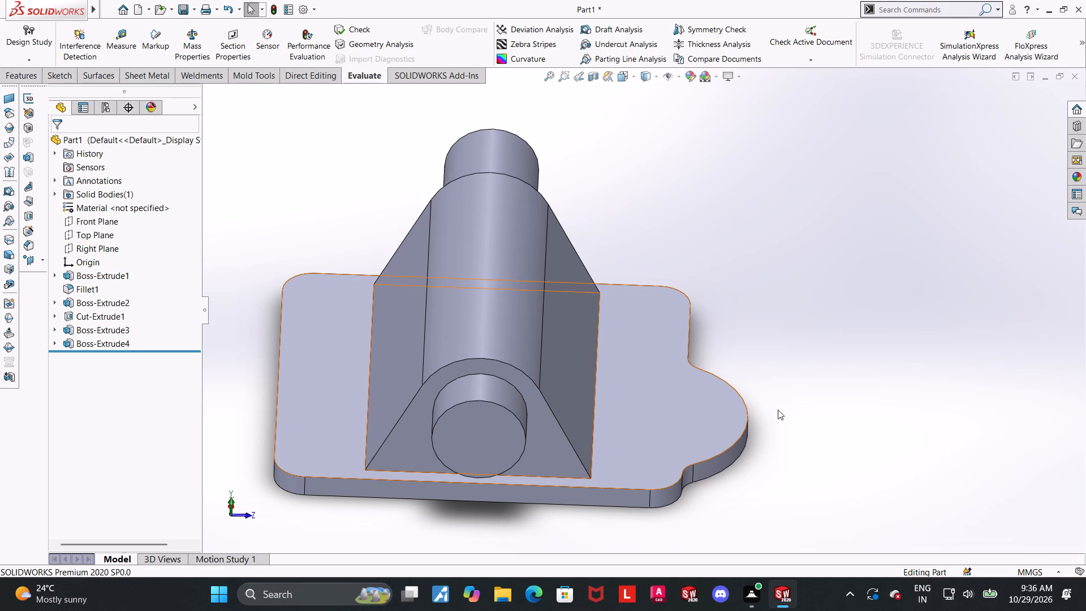
scroll(826, 411, up, 1)
middle_drag(788, 433, 779, 329)
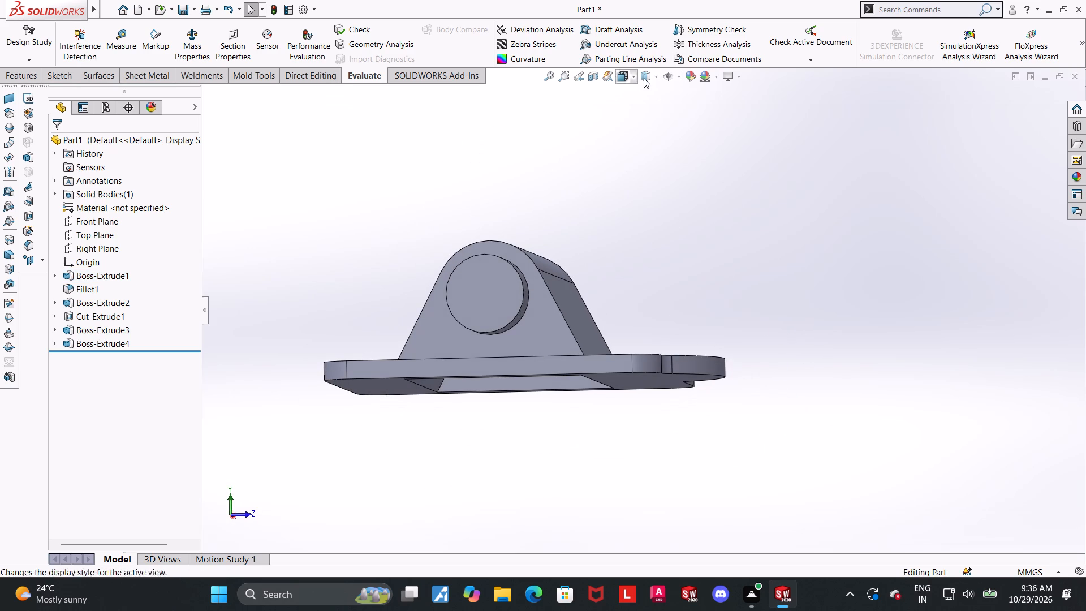
Create a reference plane offset 31 mm above the Top Plane.
click(24, 78)
click(570, 57)
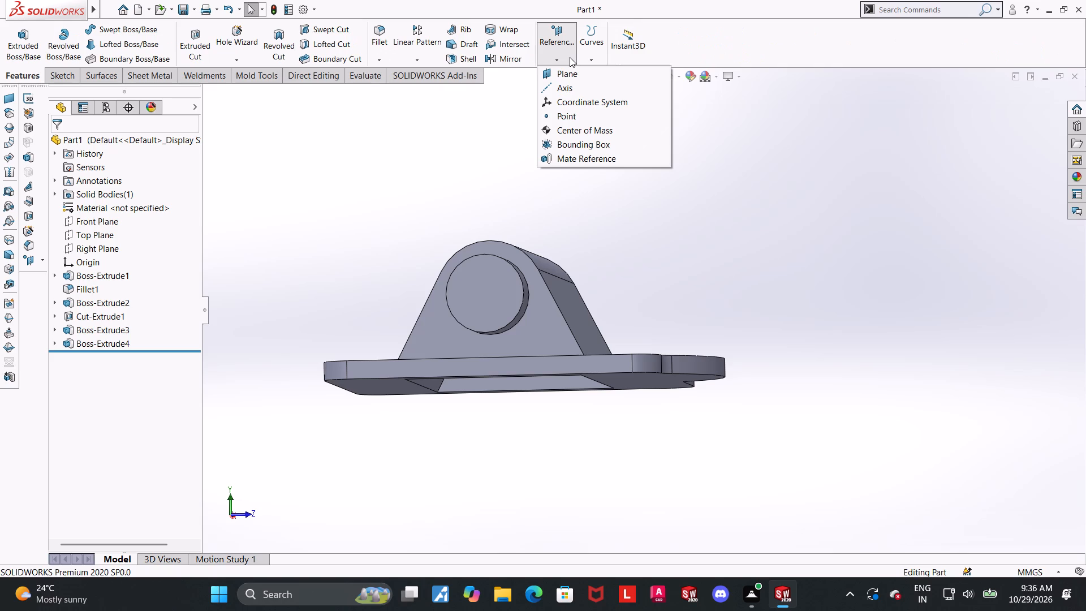
click(572, 71)
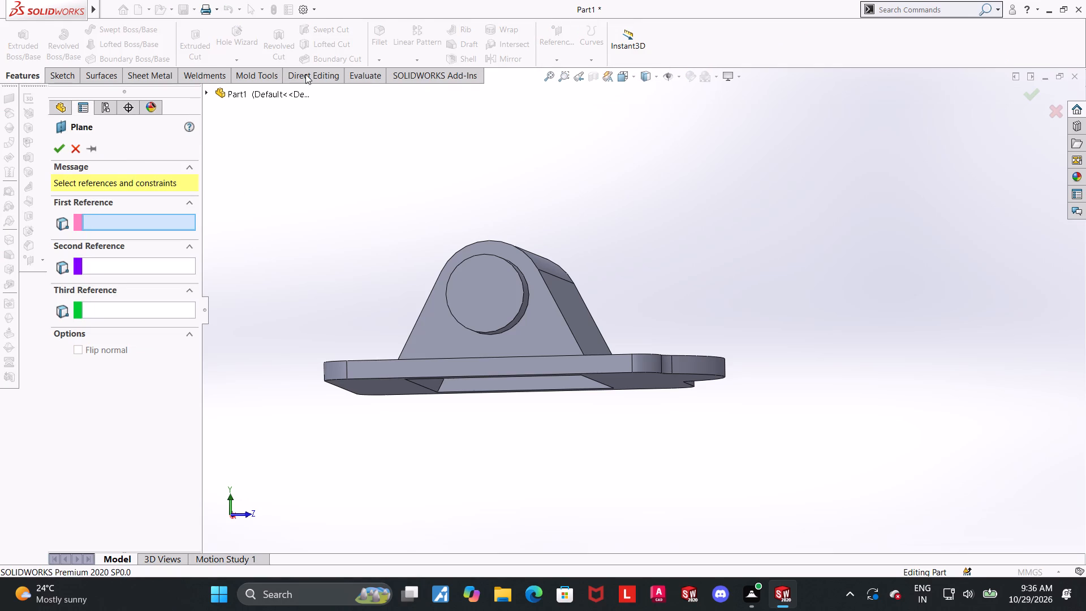
click(207, 97)
middle_drag(272, 156, 288, 233)
middle_drag(313, 160, 317, 231)
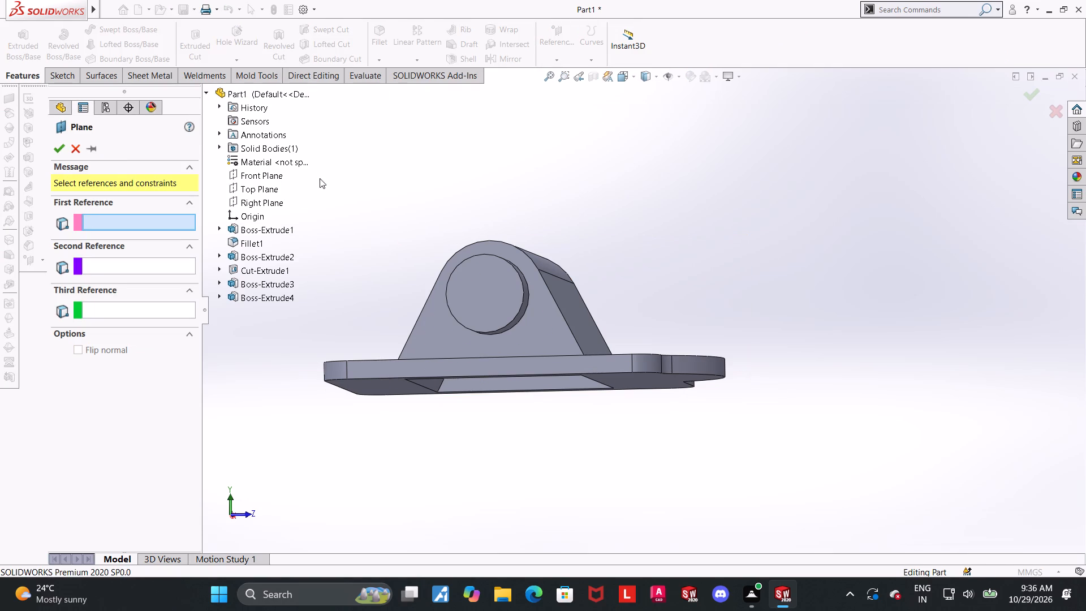
middle_drag(321, 174, 326, 284)
click(269, 187)
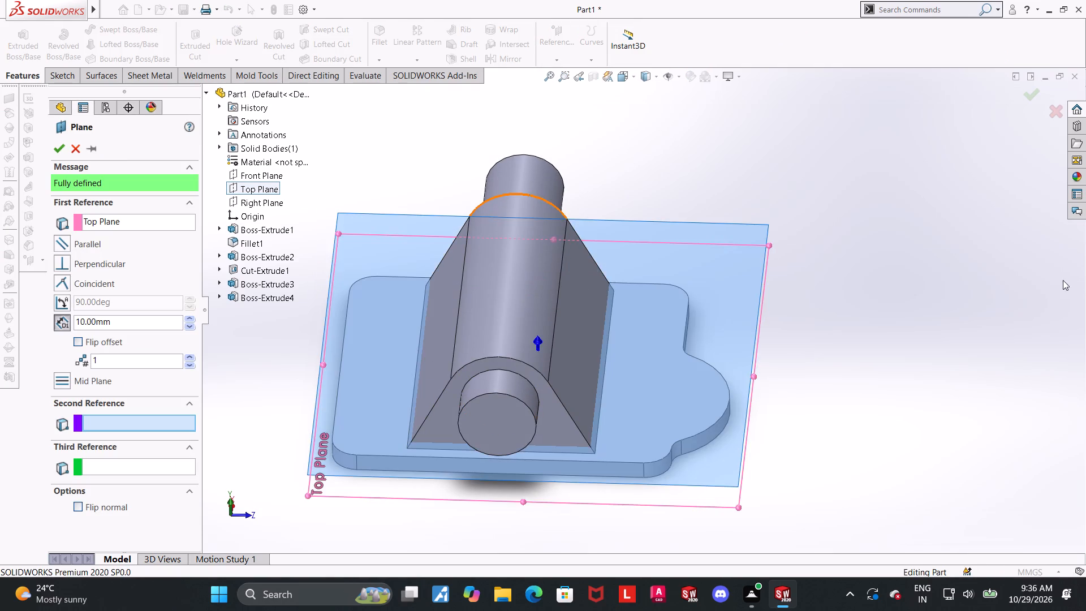
middle_drag(1062, 280, 1061, 175)
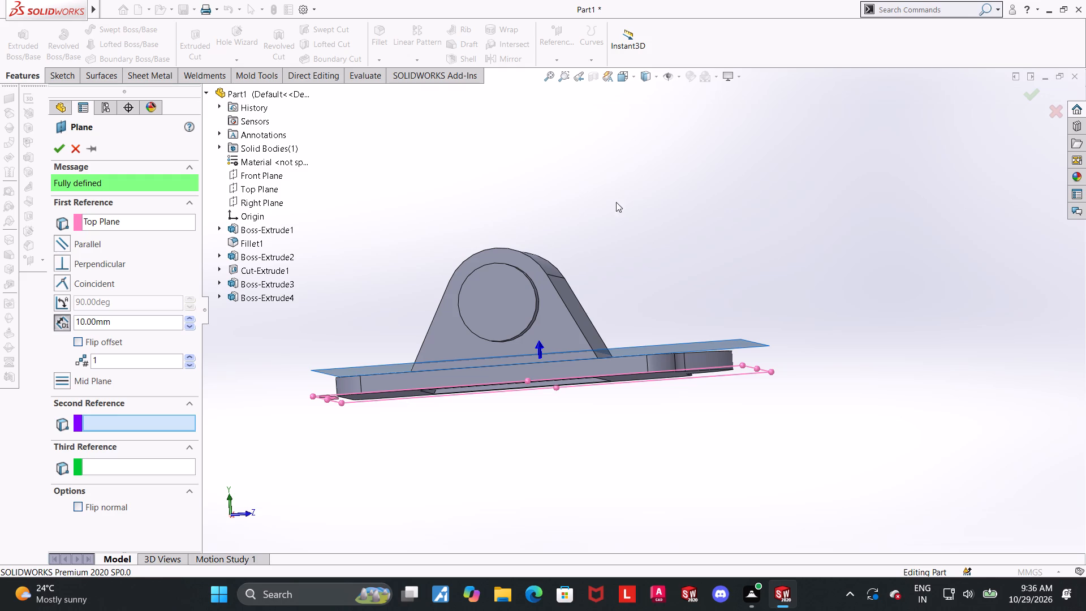
drag(131, 322, 0, 321)
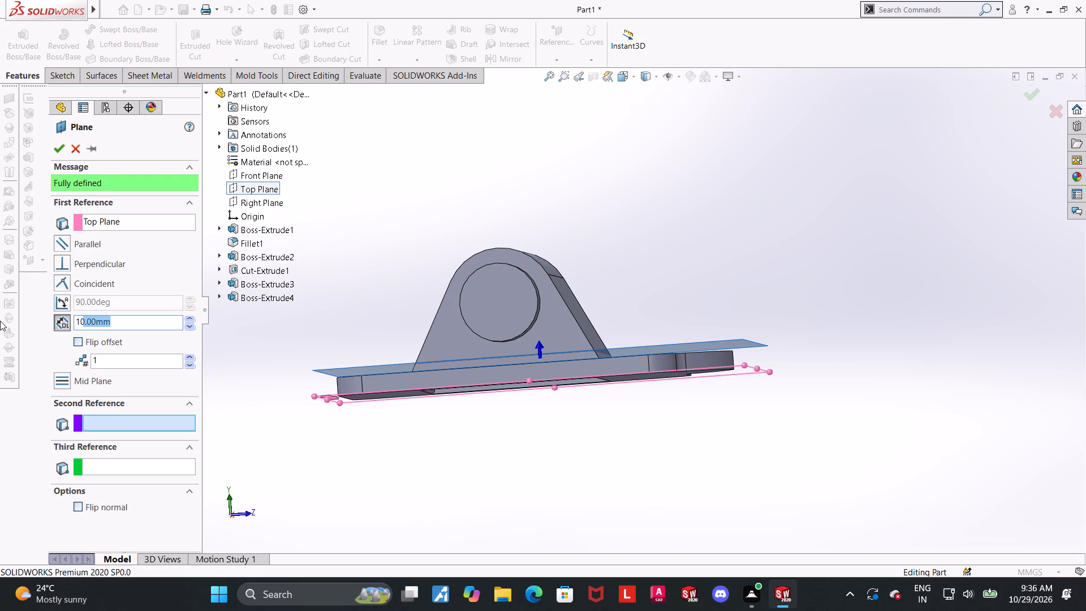
text(31)
key(Return)
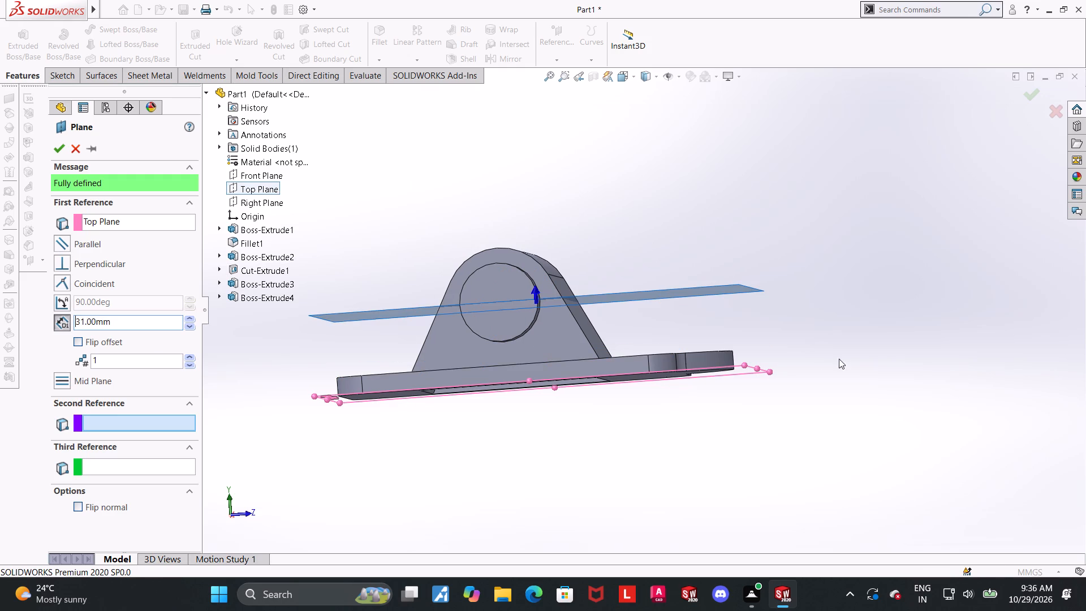
middle_drag(718, 295, 714, 328)
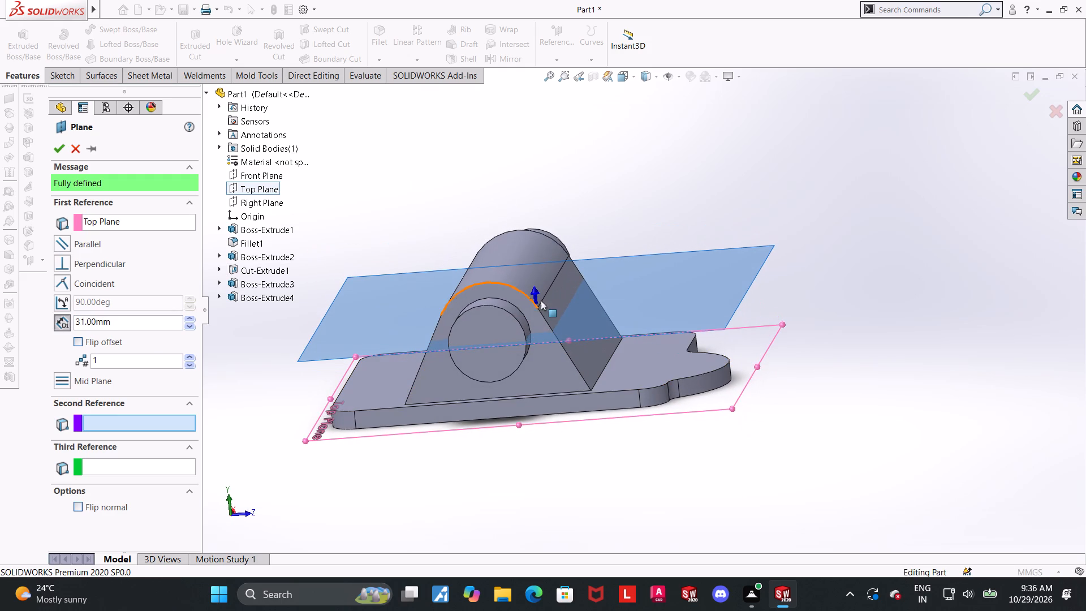
click(59, 143)
Inspect how the new offset plane sits relative to the cylindrical bosses, tapered body and base plate.
middle_drag(818, 328, 835, 284)
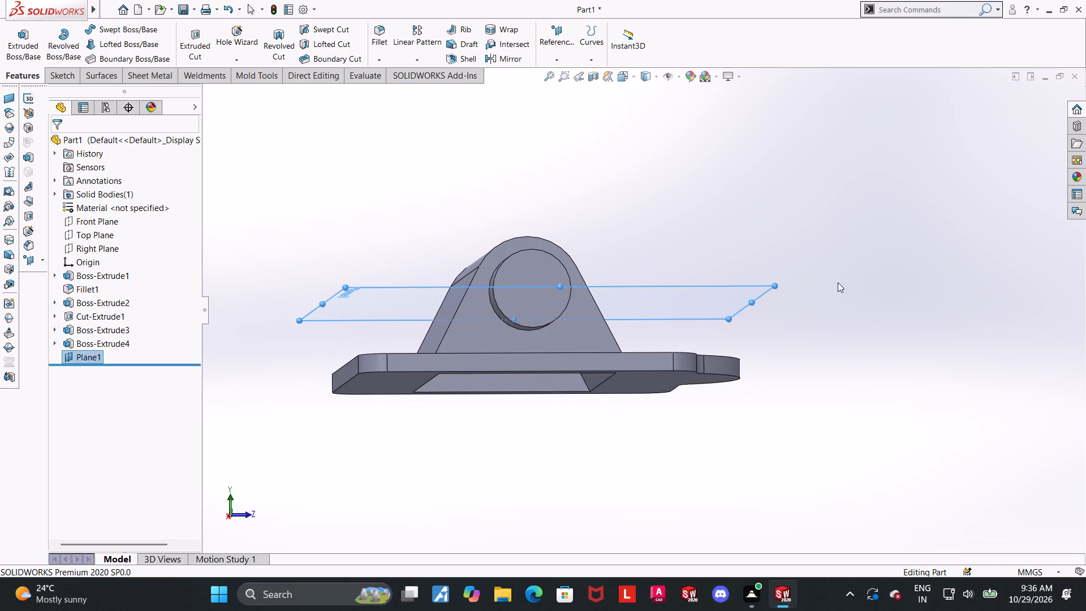
click(627, 73)
click(580, 306)
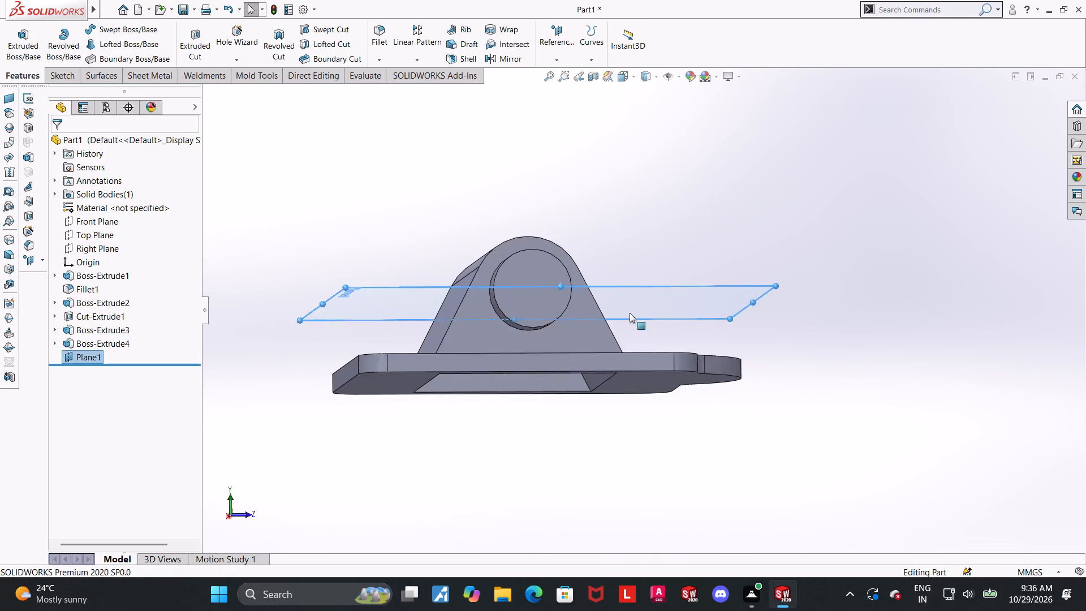
scroll(830, 284, up, 2)
middle_drag(844, 265, 853, 371)
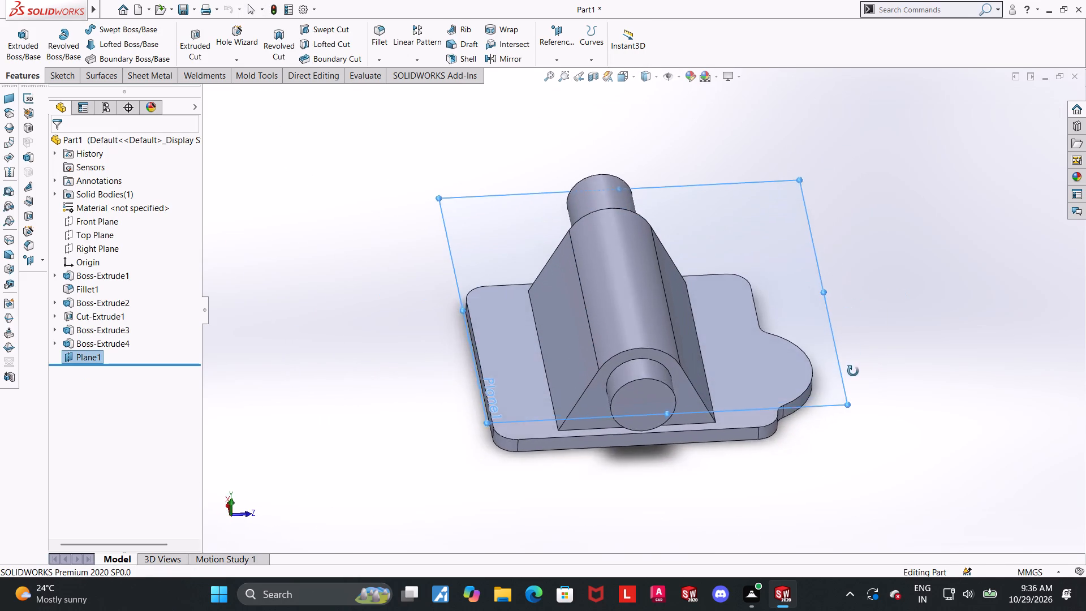
middle_drag(853, 371, 847, 375)
scroll(861, 335, up, 1)
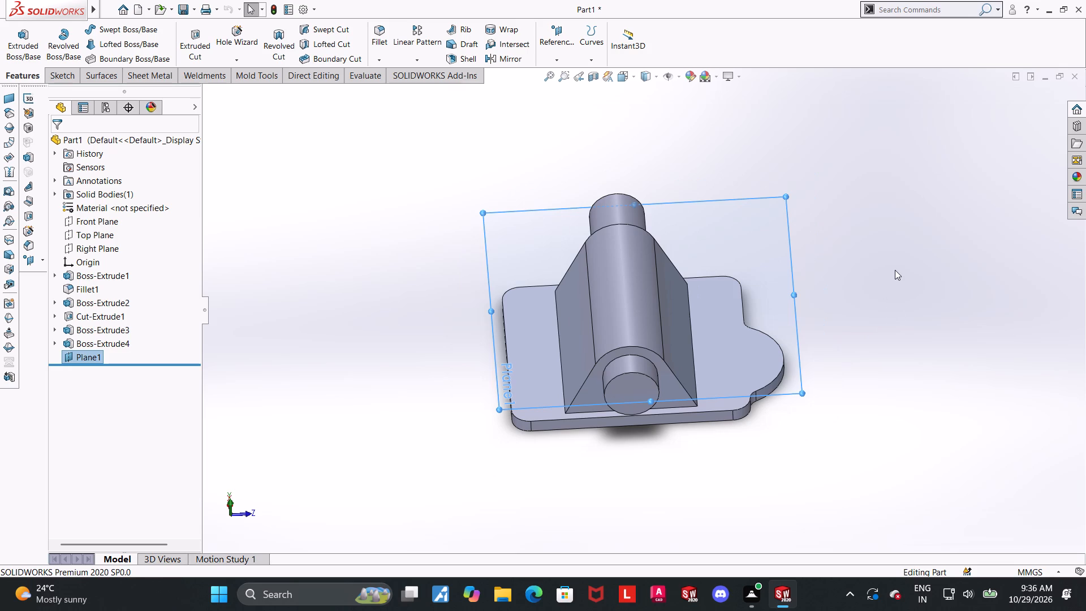
scroll(895, 270, up, 1)
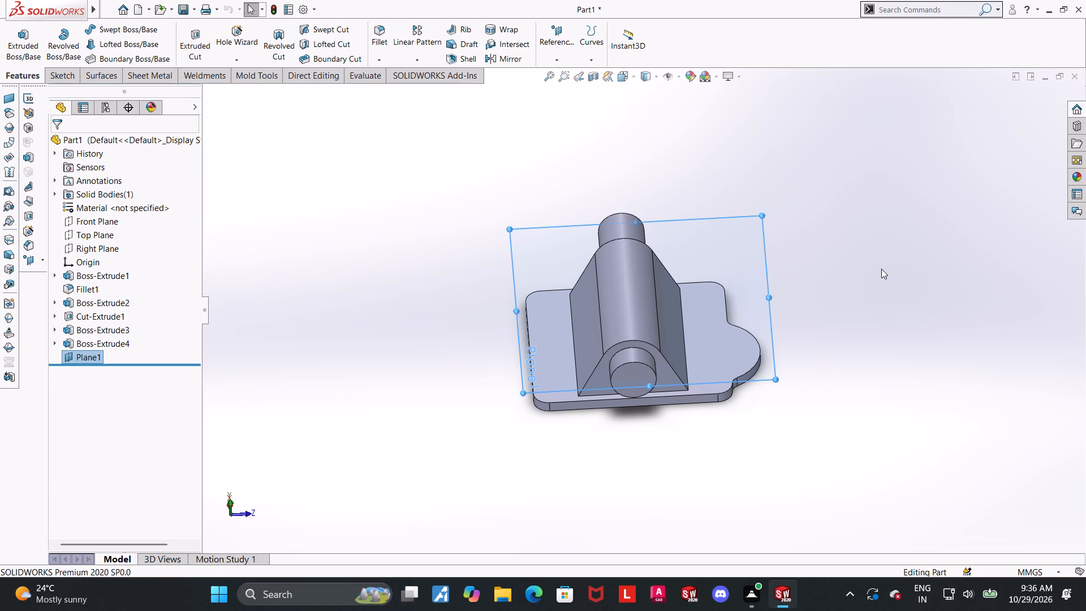
middle_drag(769, 277, 770, 283)
scroll(740, 223, down, 1)
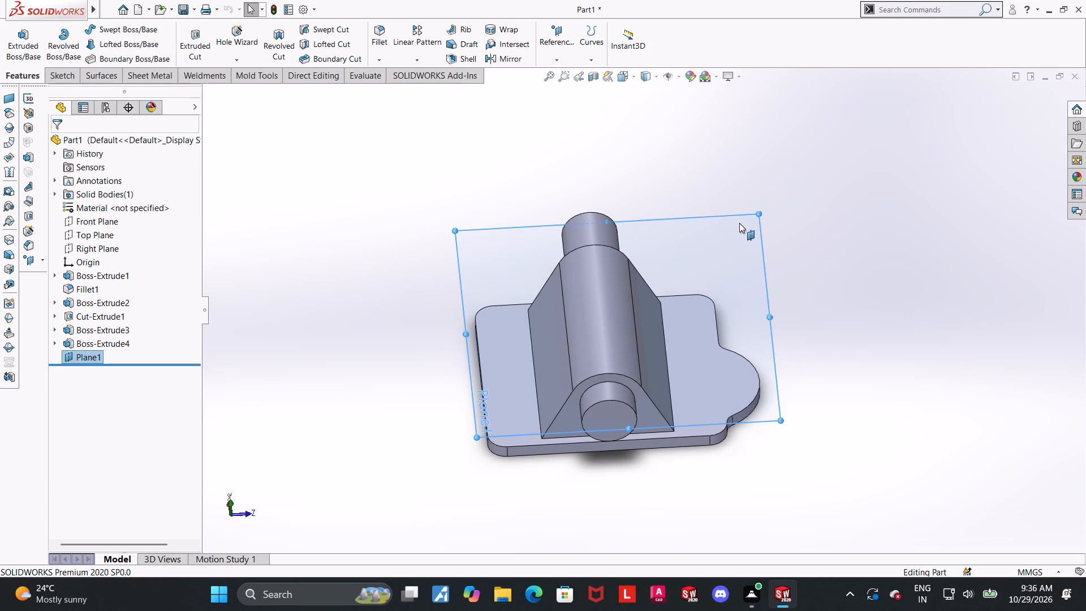
scroll(752, 228, down, 1)
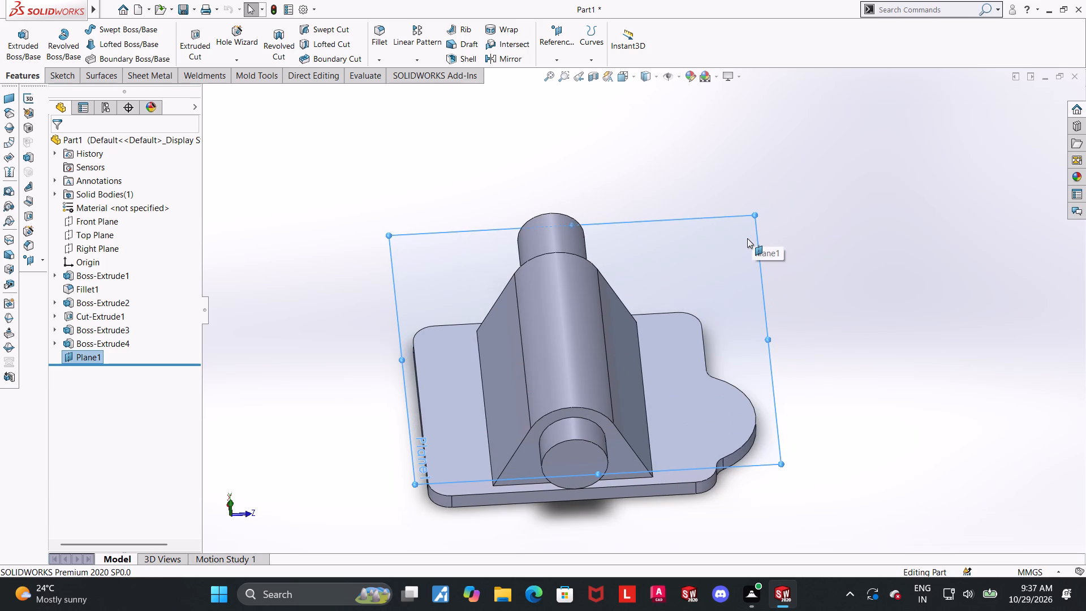
Start a new sketch on the offset plane and view it face-on.
click(697, 247)
click(738, 218)
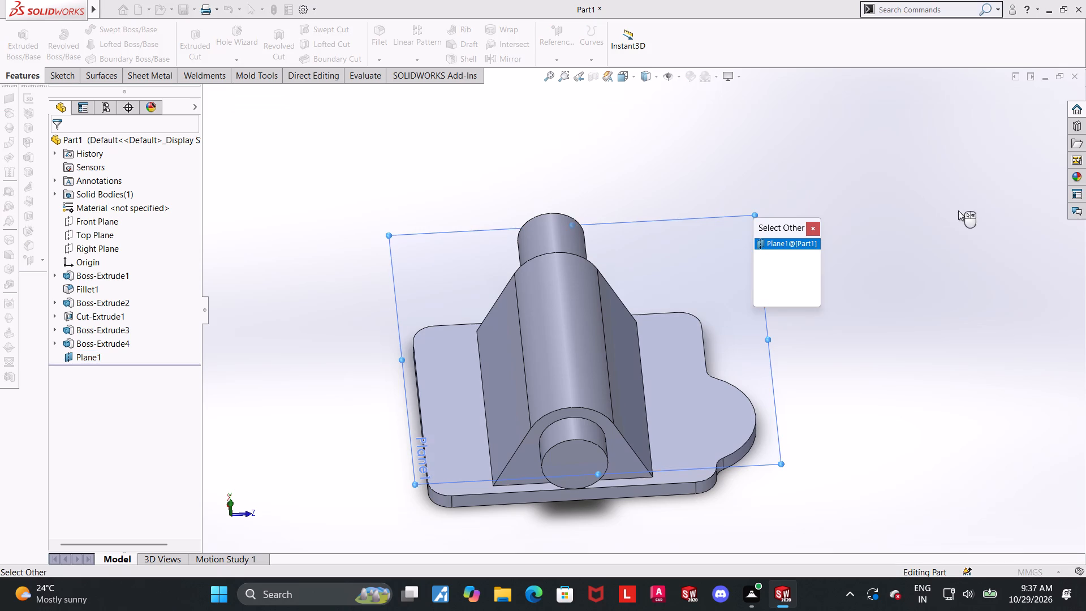
click(815, 230)
click(841, 260)
click(682, 270)
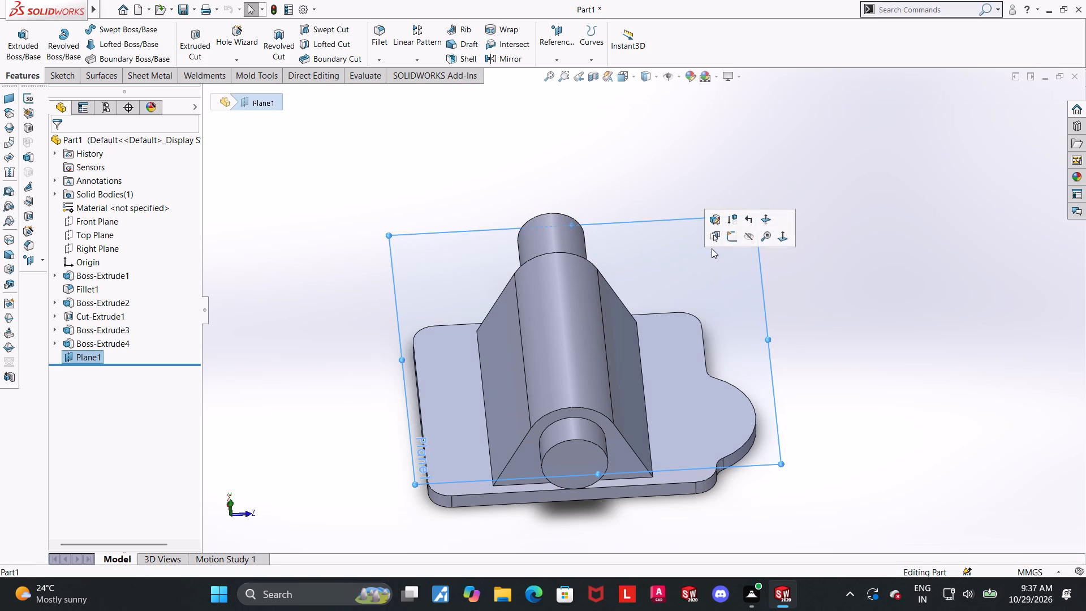
click(724, 235)
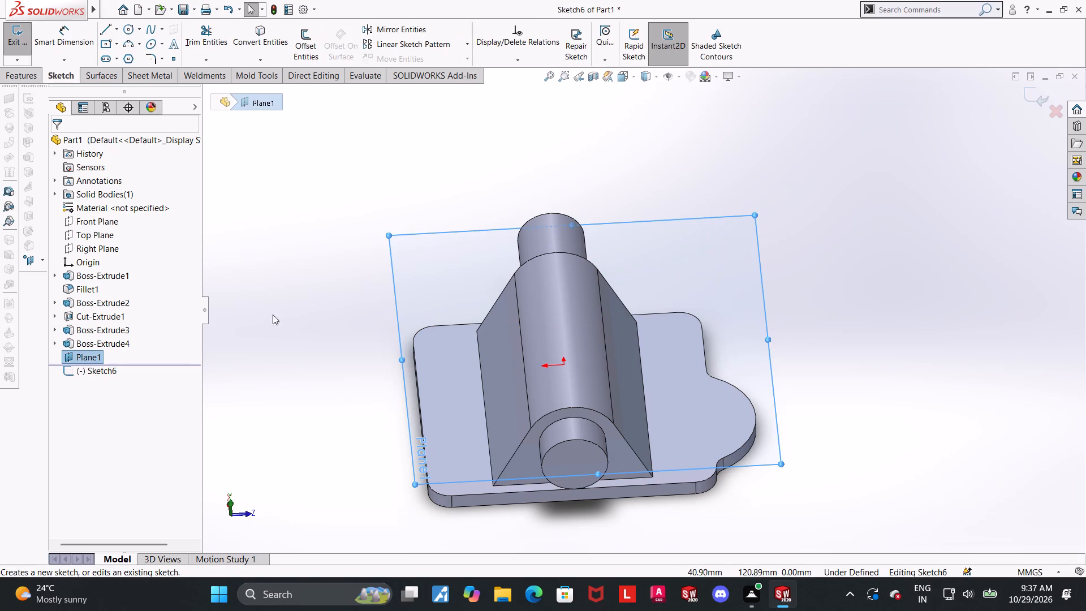
click(91, 375)
click(124, 360)
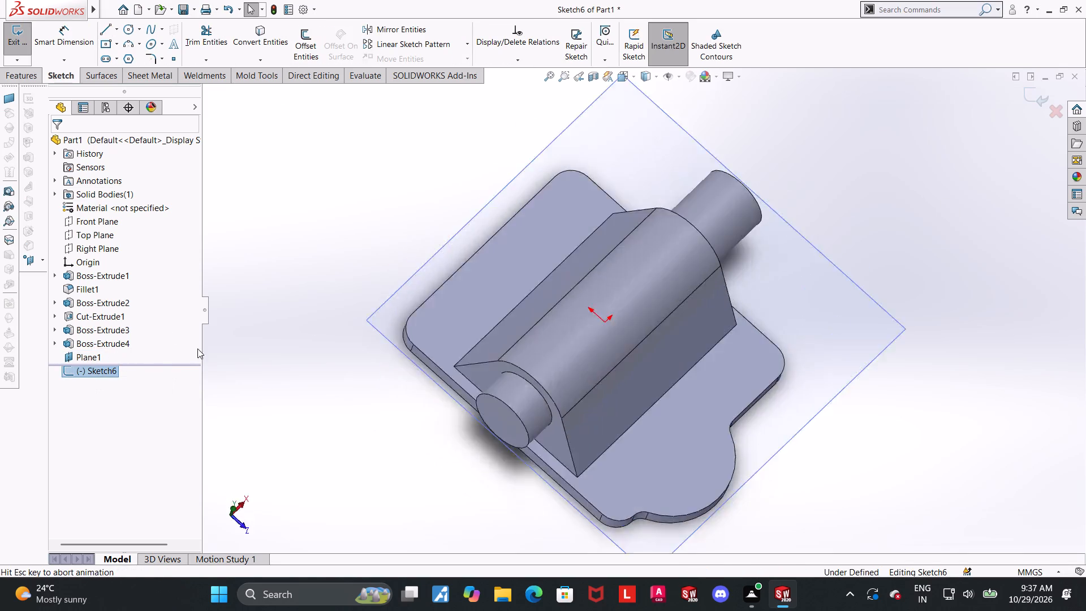
scroll(705, 403, up, 2)
scroll(728, 397, down, 1)
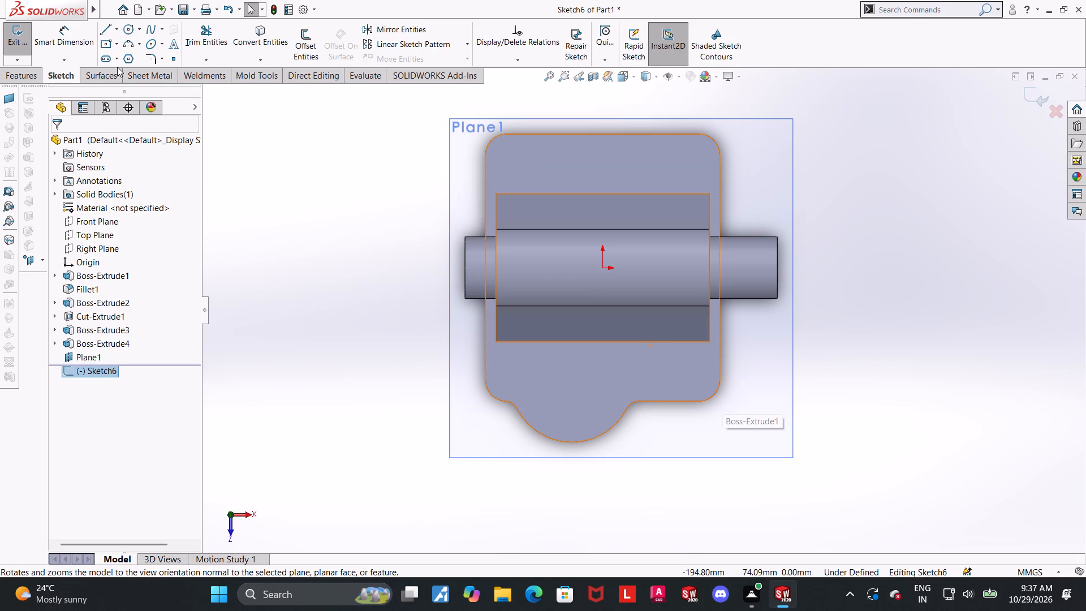
Sketch a circle about 46 mm in diameter over the base plate, between the tapered body and the rounded lobe.
click(130, 28)
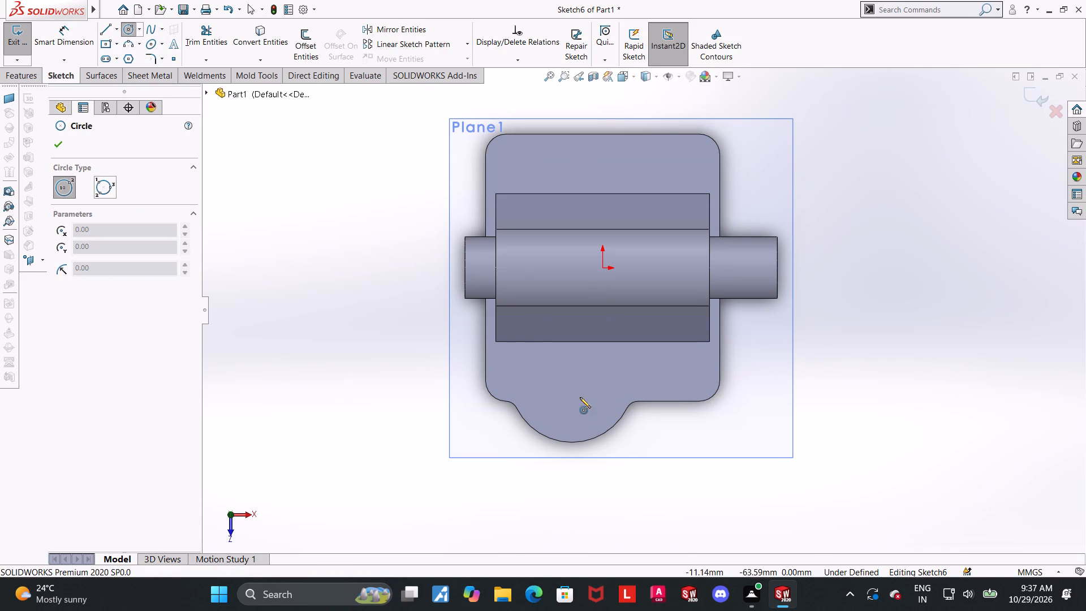
click(571, 369)
click(613, 390)
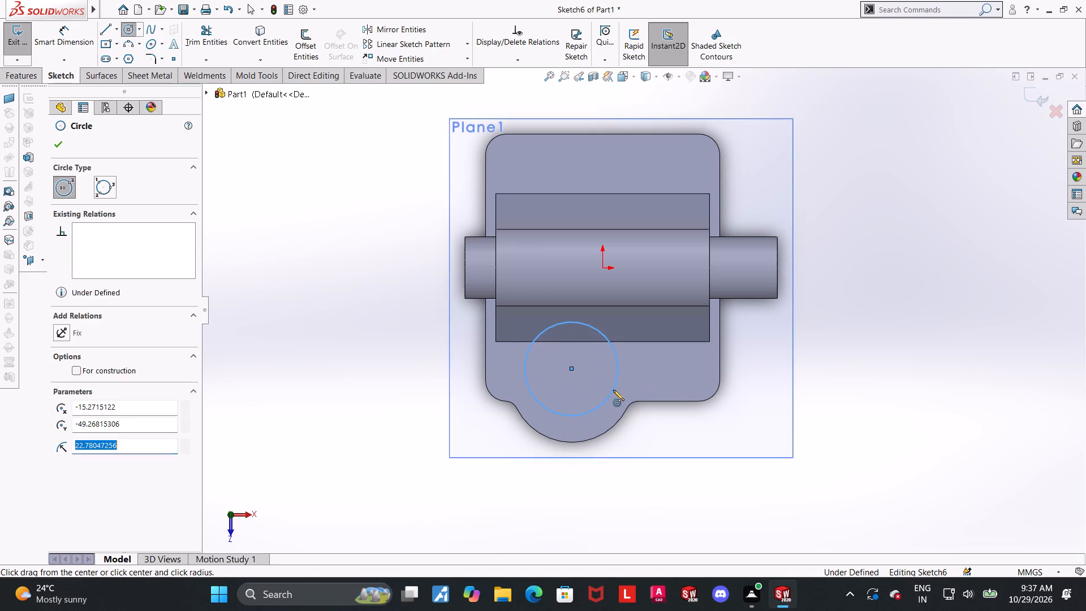
key(Escape)
Dimension the sketched circle's diameter and set it to 40 mm.
click(83, 41)
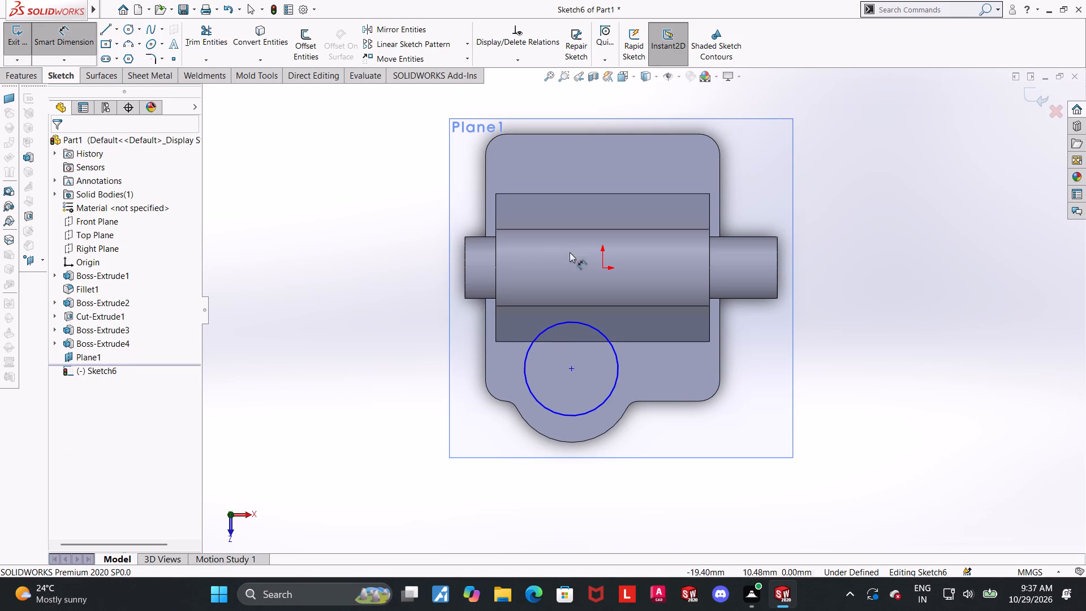
click(612, 386)
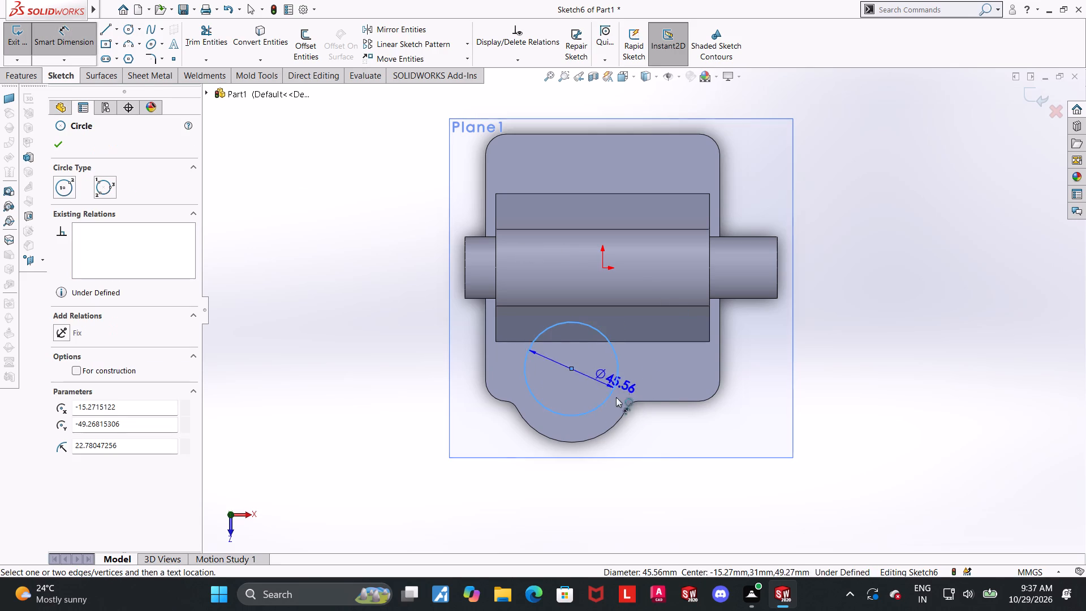
click(663, 457)
text(20)
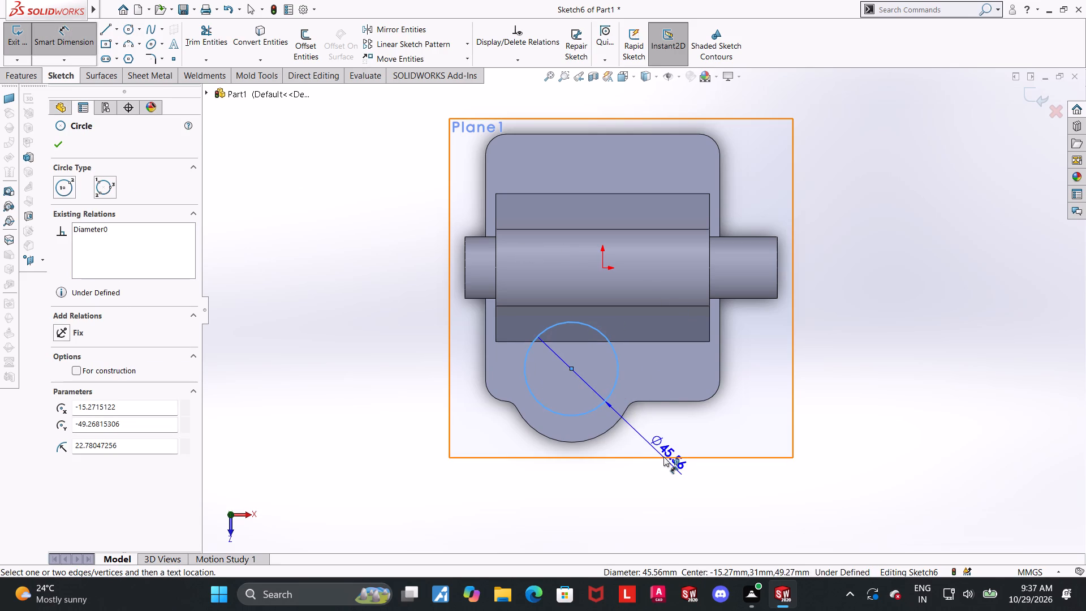
key(BackSpace)
key(BackSpace)
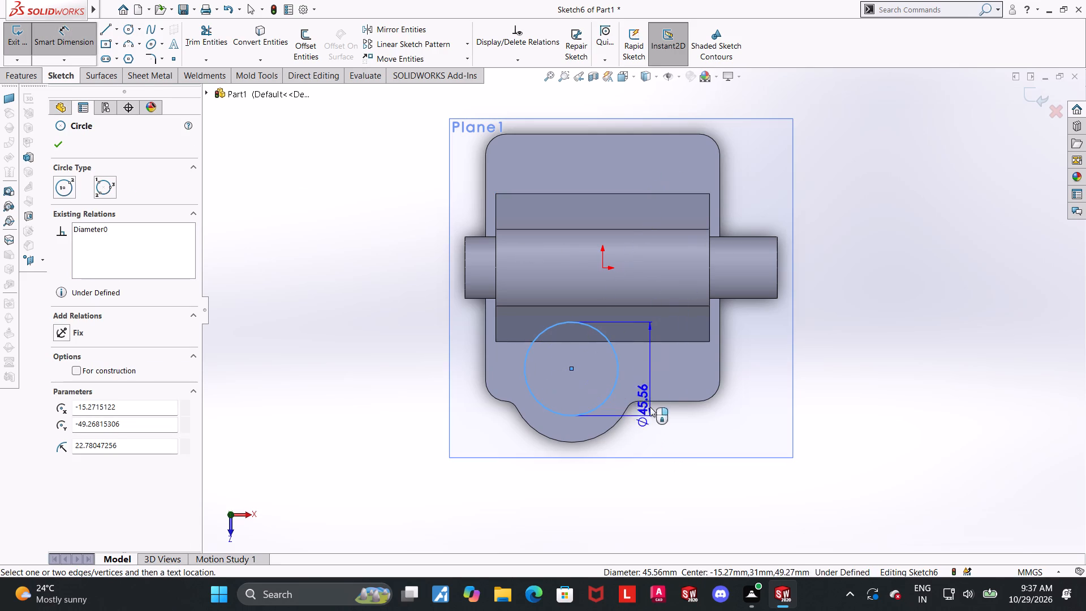
click(702, 497)
key(5)
key(BackSpace)
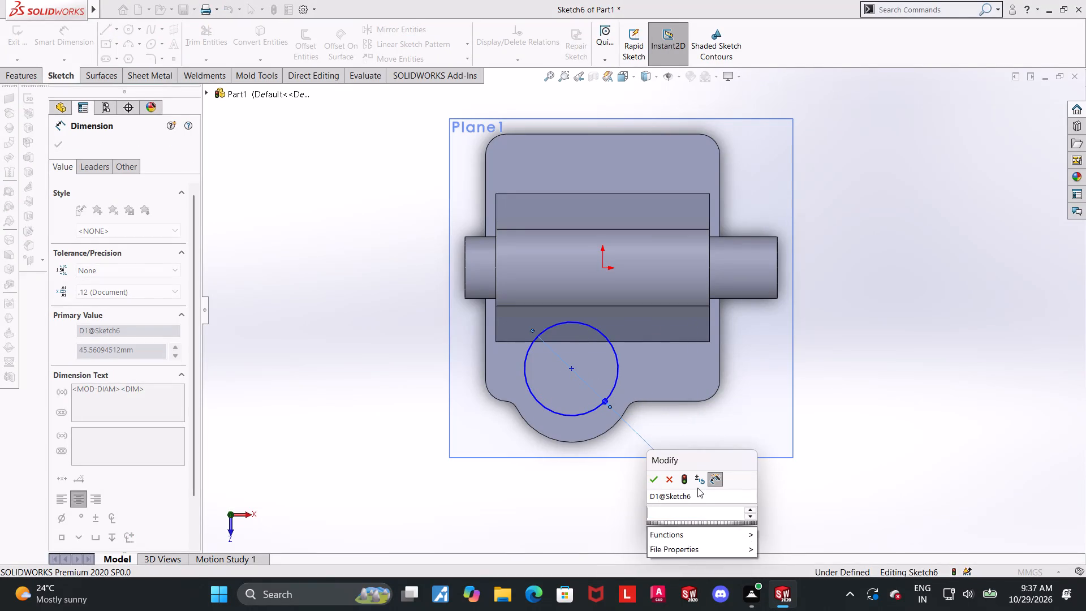
text(40)
key(Return)
key(Escape)
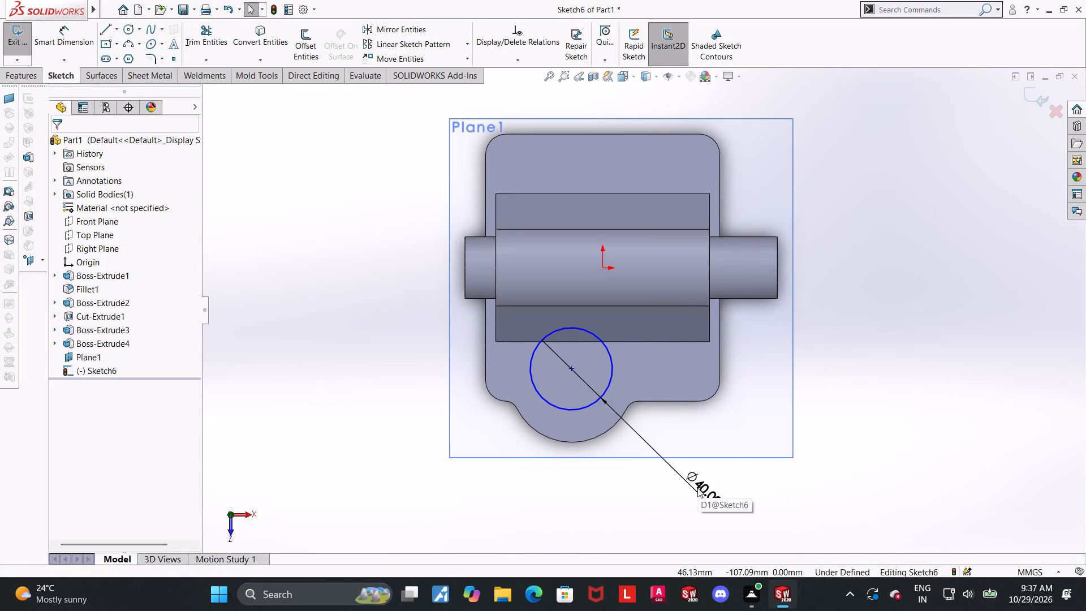
Draw two vertical lines about 31 mm long from the circle's sides to the rounded top's lower edge, joined by a 40 mm horizontal line.
scroll(620, 357, down, 3)
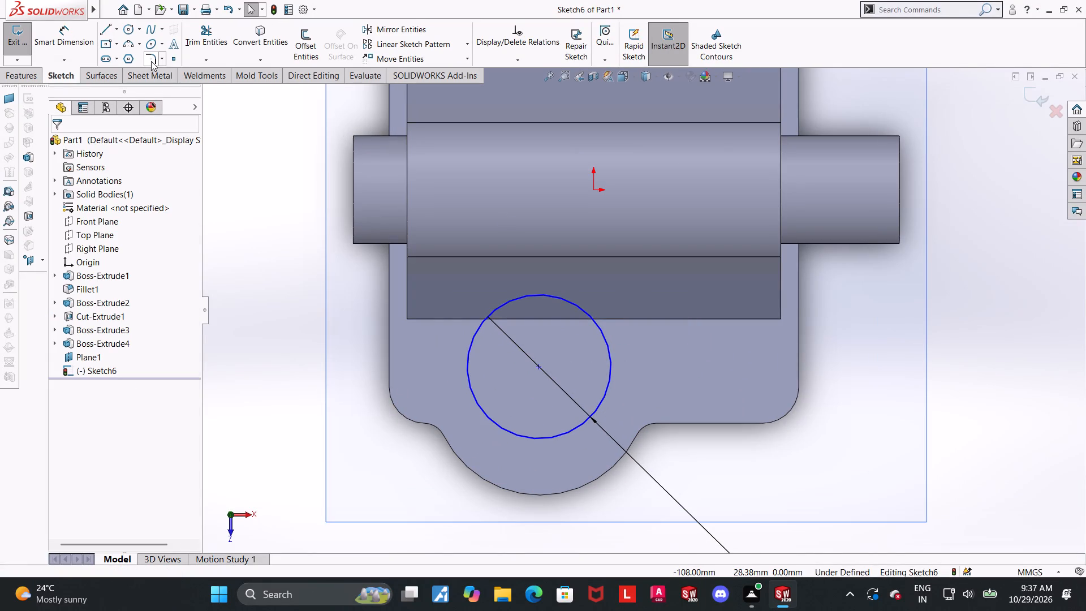
click(101, 33)
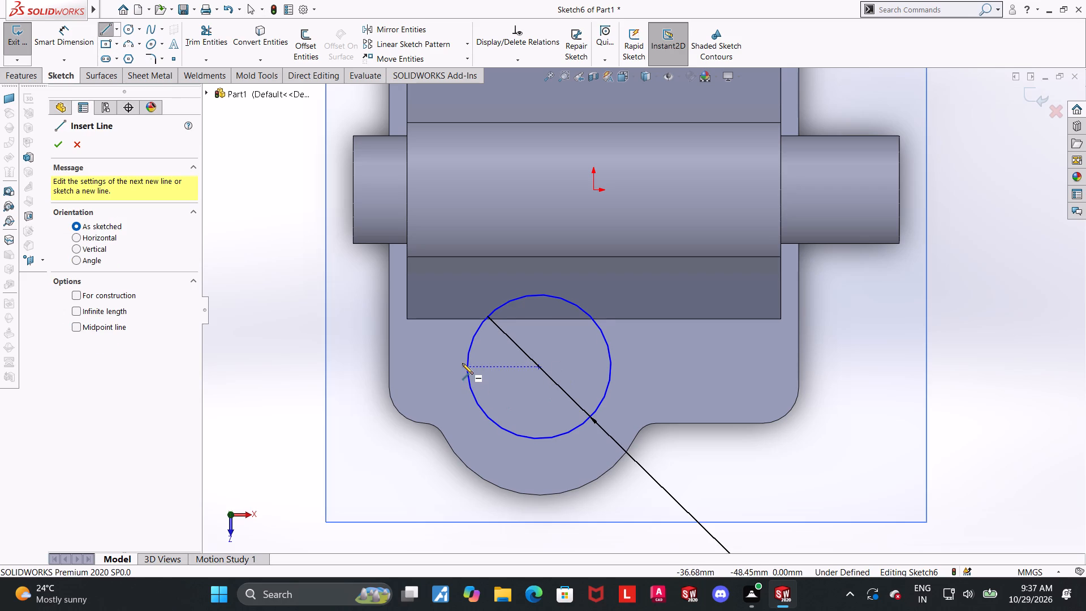
click(465, 367)
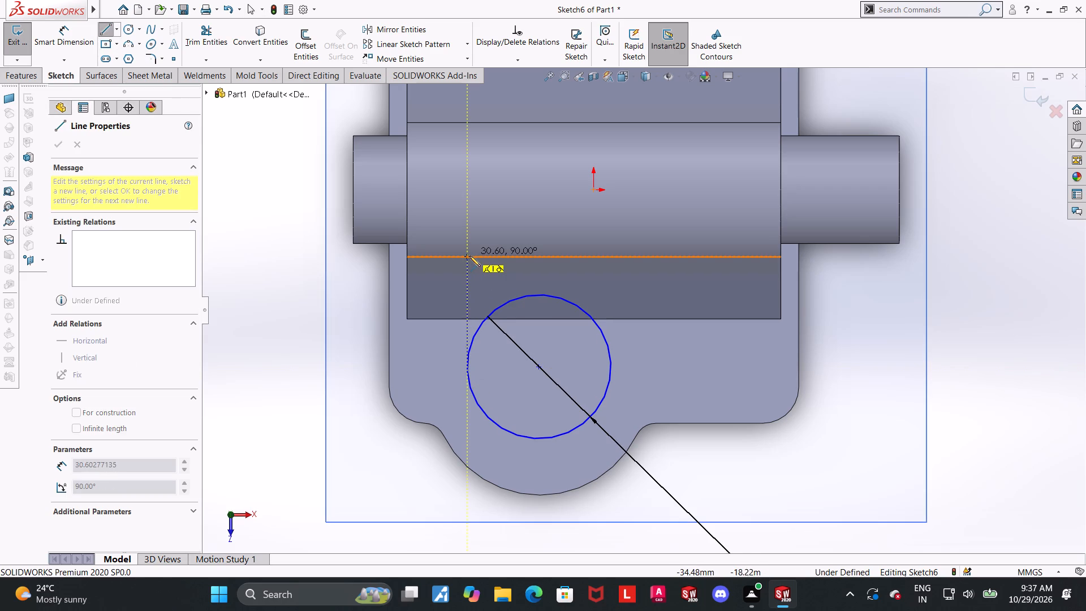
click(469, 256)
click(611, 256)
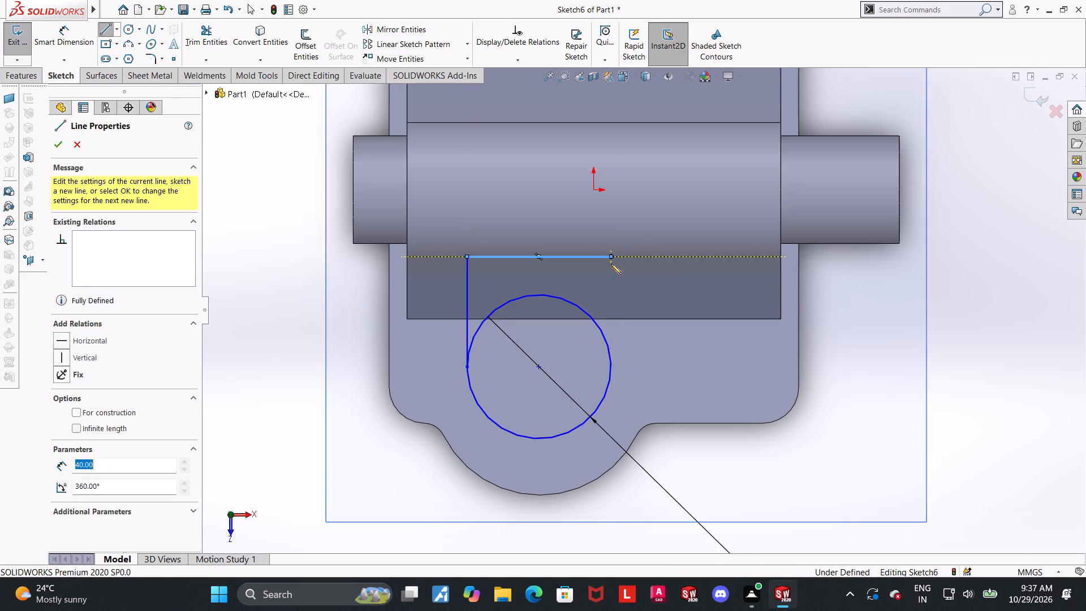
click(611, 369)
key(Escape)
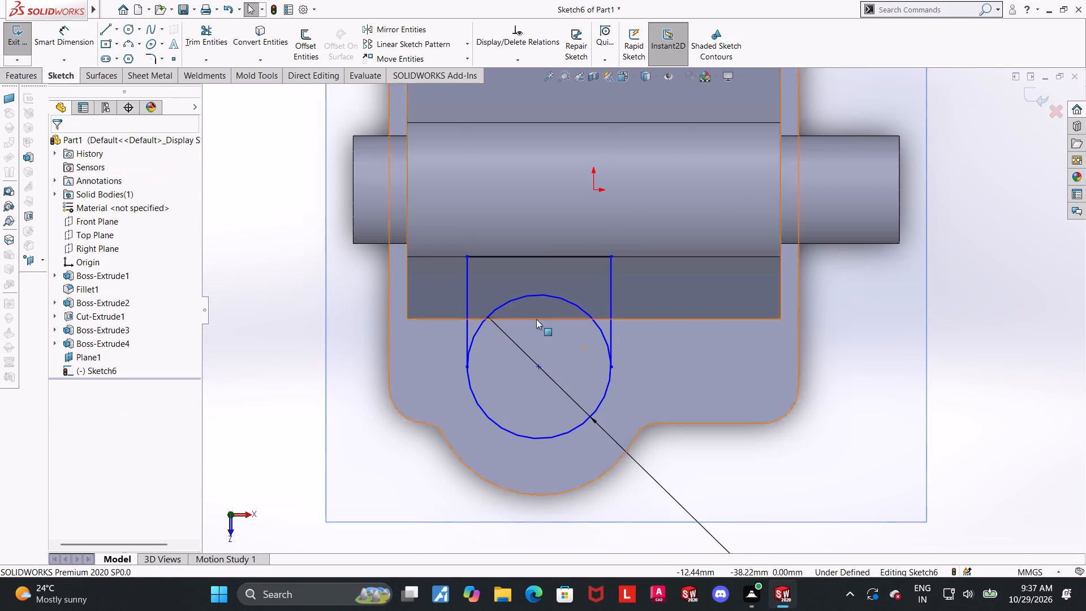
Trim away the circle's upper arc between the two vertical lines, leaving a closed U-shaped profile.
click(223, 40)
drag(578, 336, 570, 291)
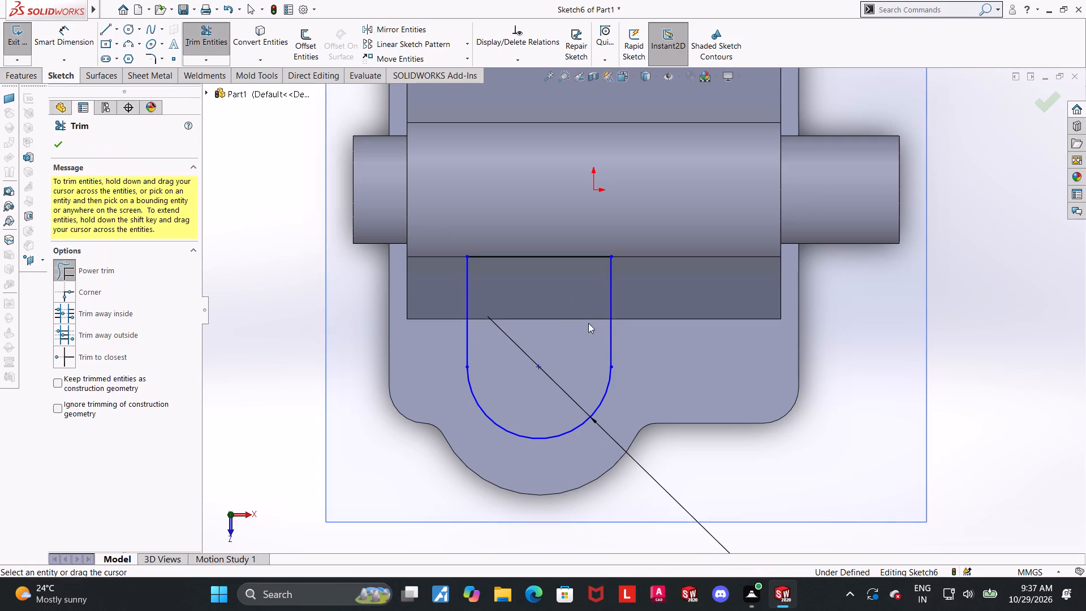
scroll(624, 348, up, 1)
key(Escape)
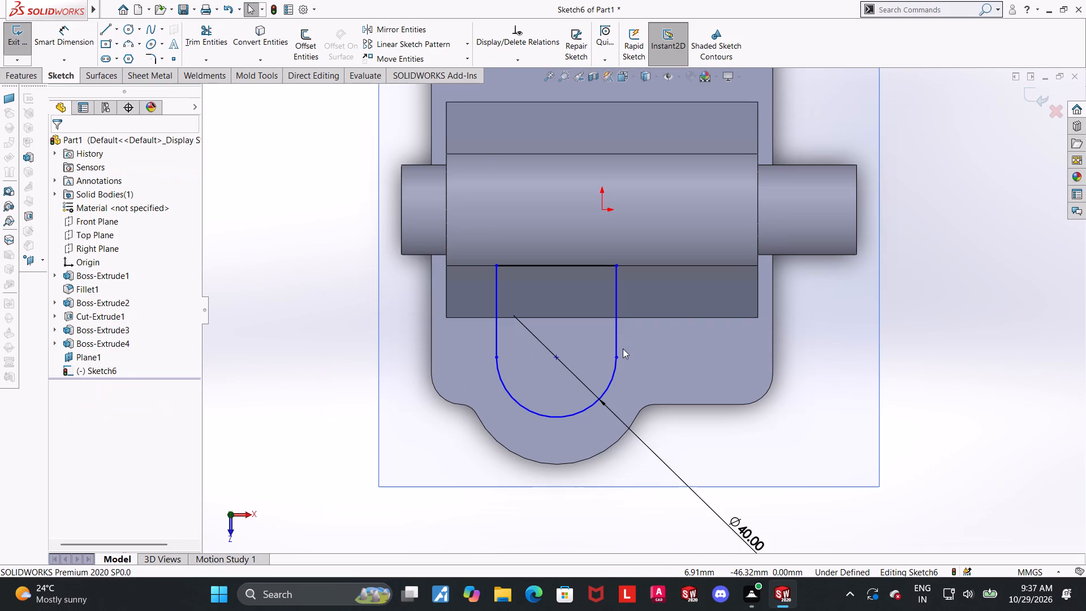
scroll(619, 348, up, 1)
scroll(639, 329, down, 1)
key(Escape)
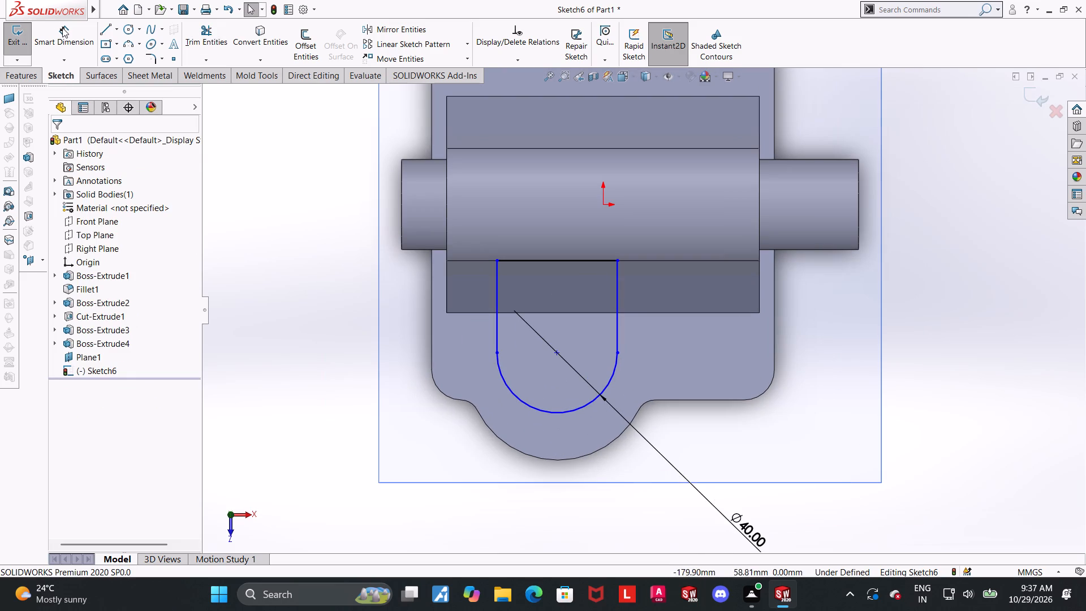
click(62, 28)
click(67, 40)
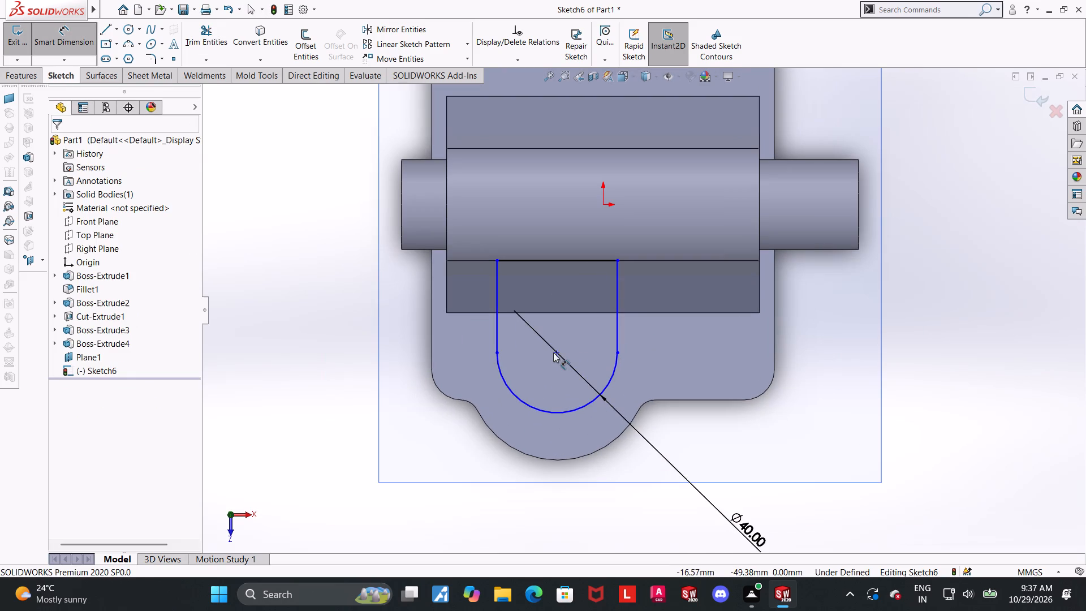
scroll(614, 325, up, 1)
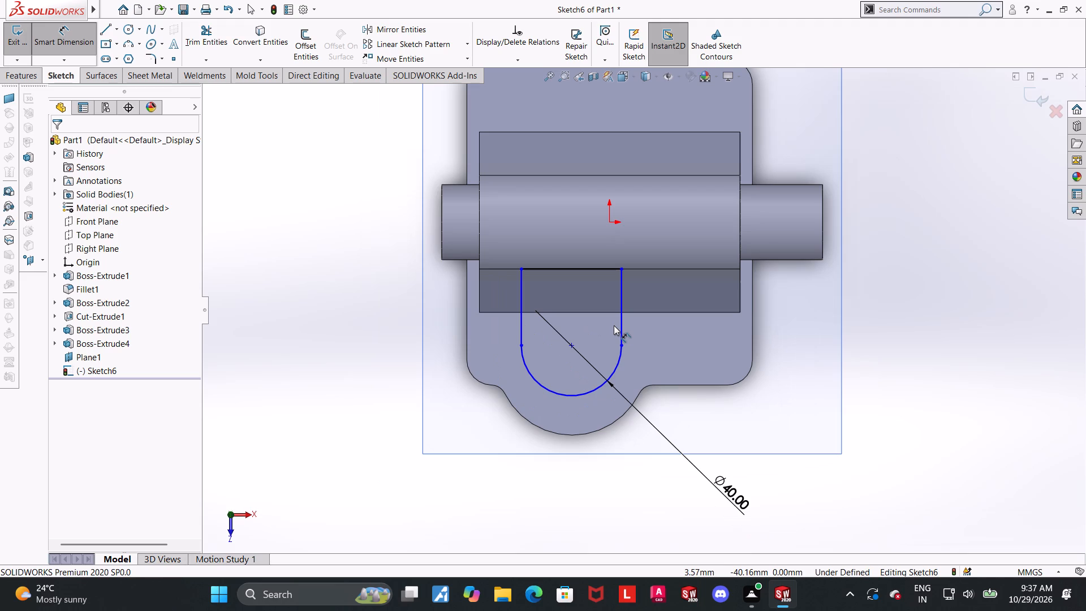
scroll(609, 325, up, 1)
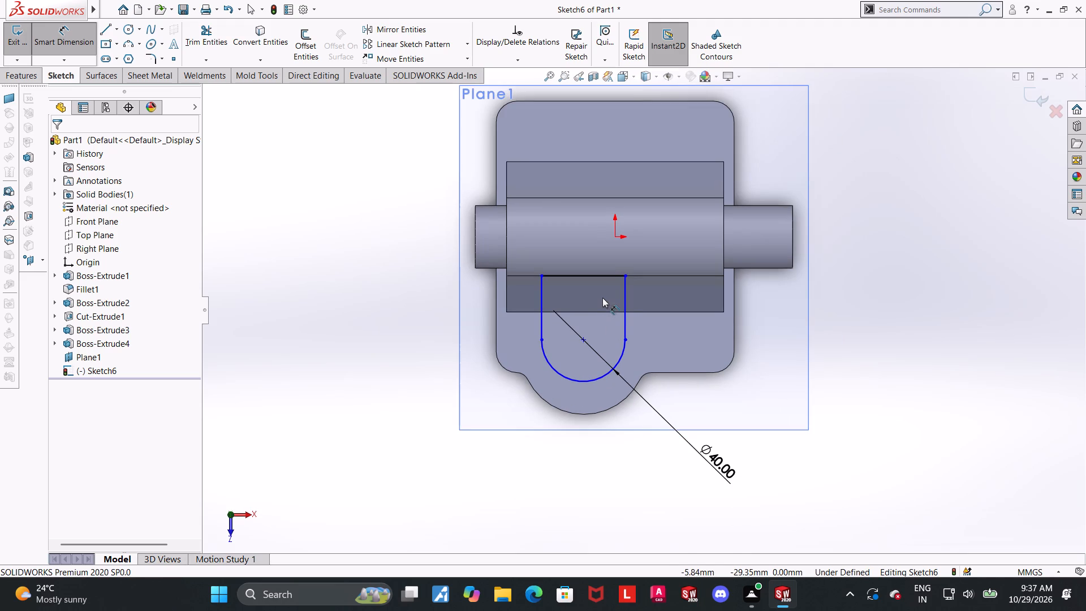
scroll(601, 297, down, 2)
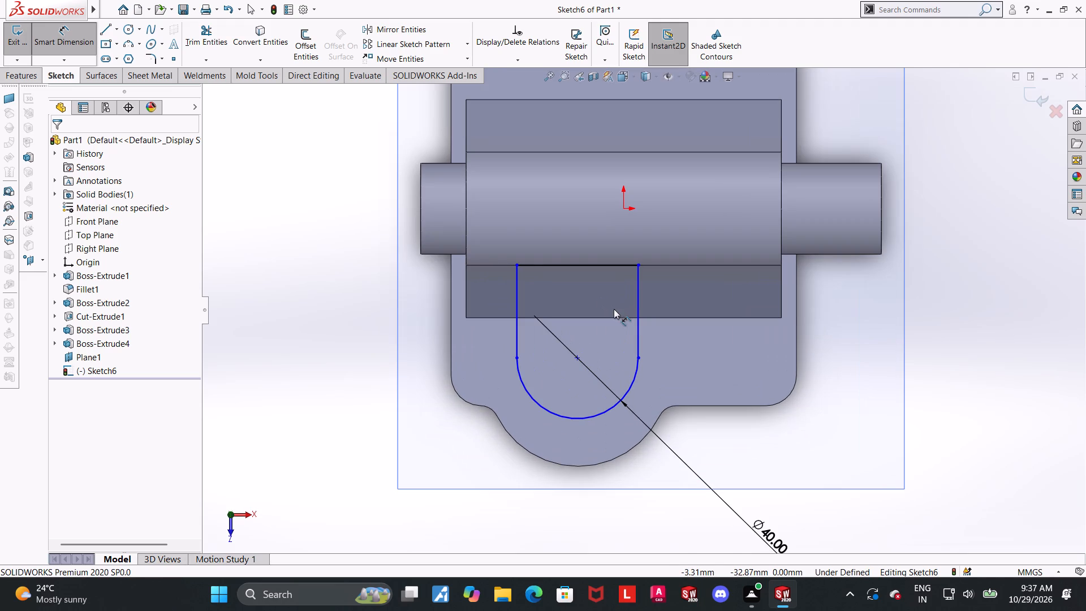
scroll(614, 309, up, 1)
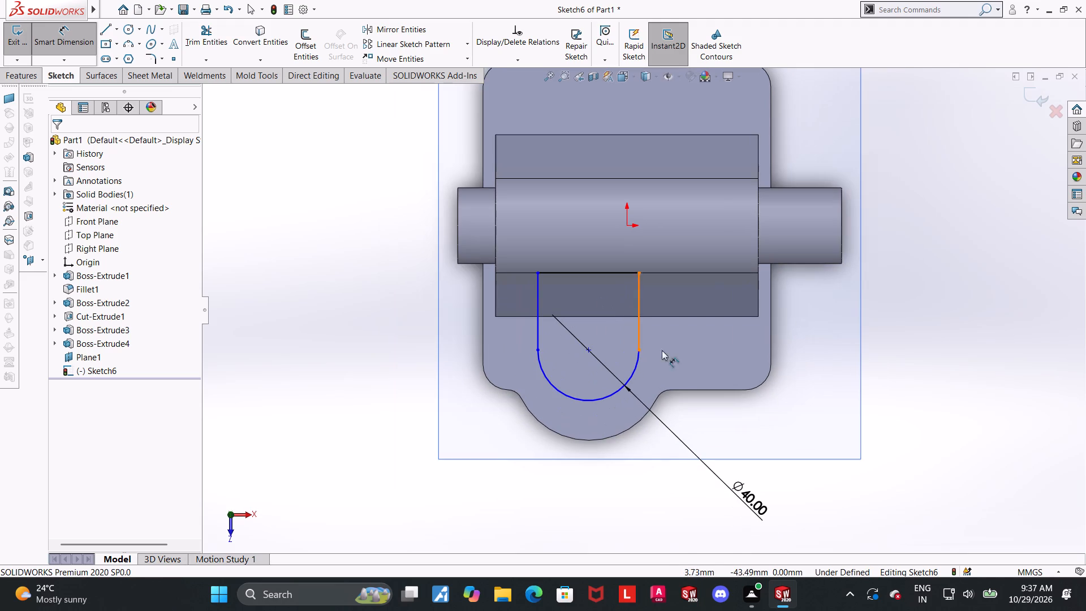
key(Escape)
Make the profile's arc concentric with the base plate's rounded lobe edge.
ctrl+click(576, 397)
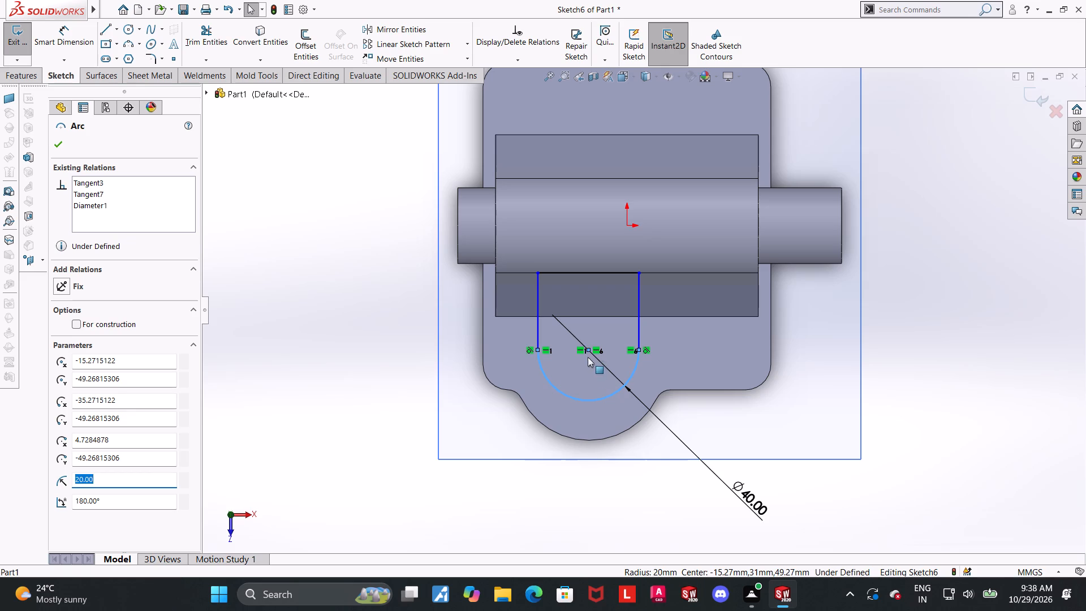
ctrl+click(575, 439)
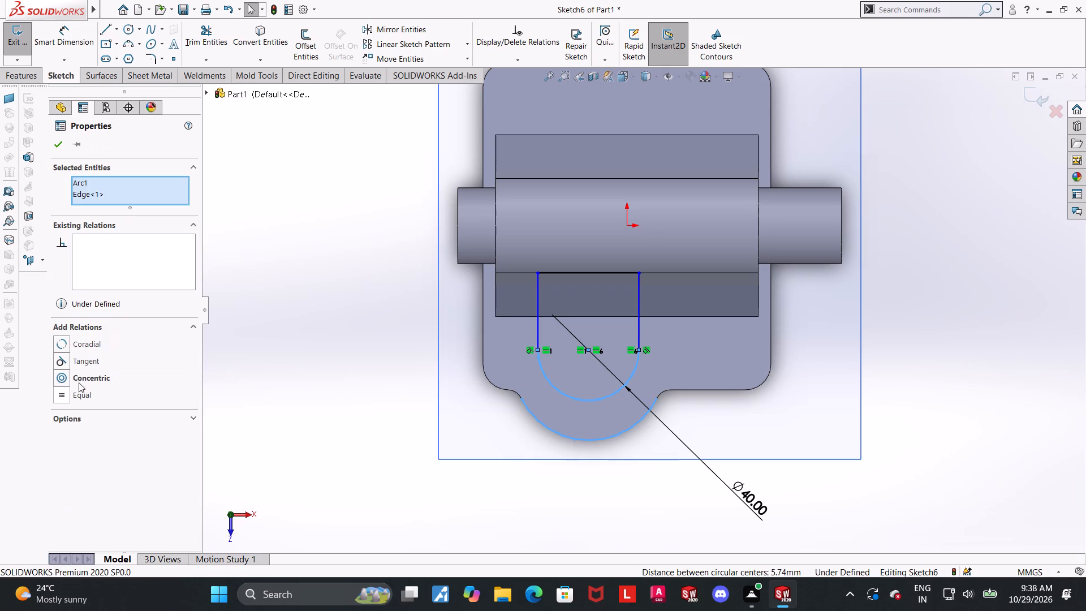
click(63, 378)
click(926, 356)
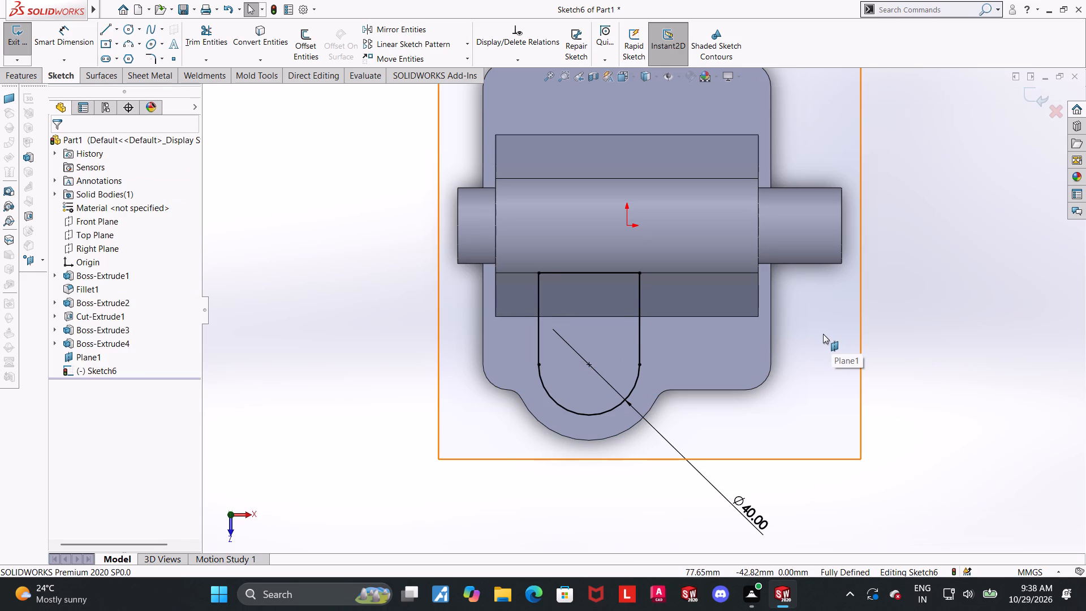
Examine how the U-shaped profile sits relative to the tapered body, the base plate and its rounded lobe.
scroll(815, 335, up, 1)
scroll(574, 304, down, 1)
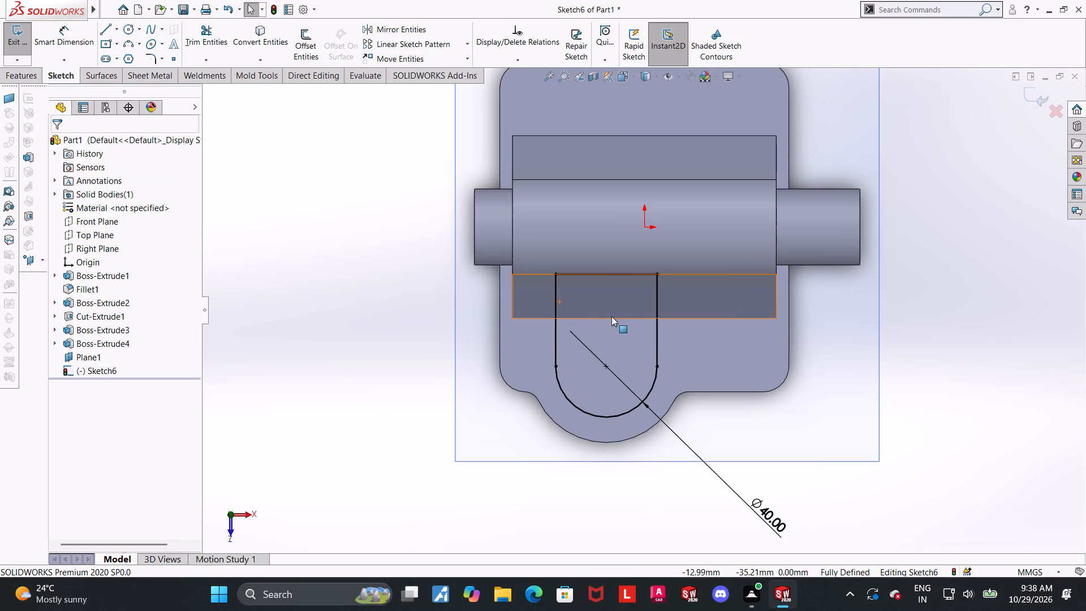
scroll(597, 352, down, 1)
scroll(602, 288, up, 1)
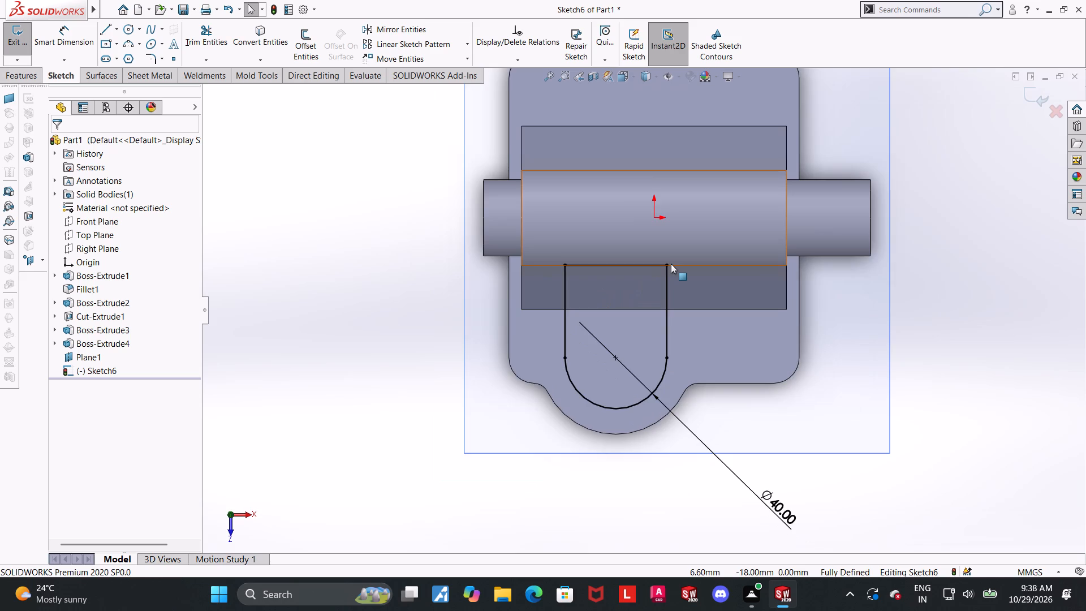
scroll(671, 264, down, 2)
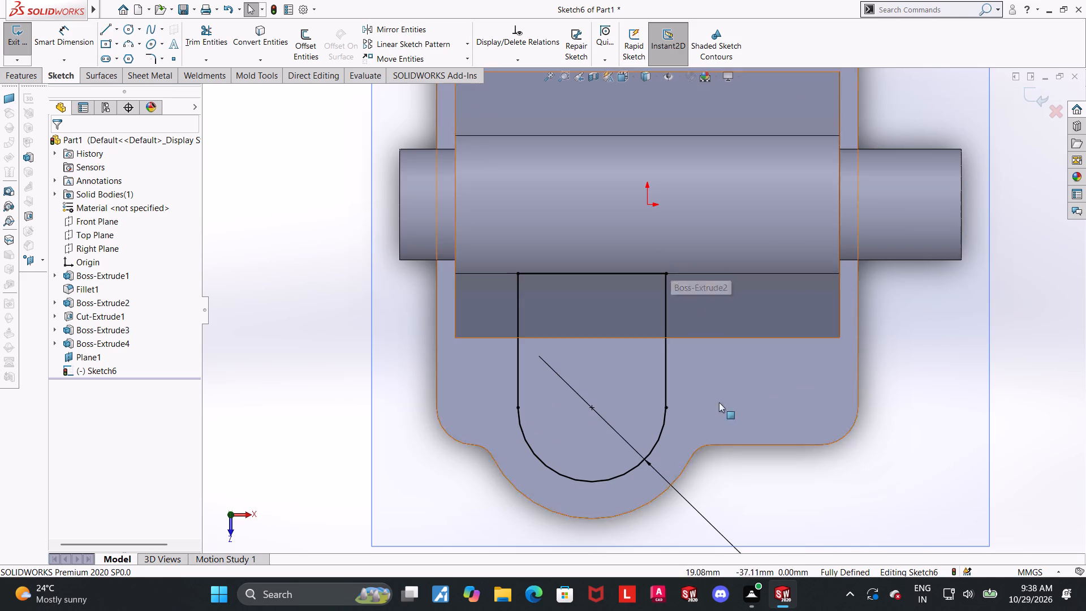
scroll(719, 425, up, 5)
scroll(683, 429, down, 5)
scroll(558, 271, up, 4)
scroll(564, 170, down, 2)
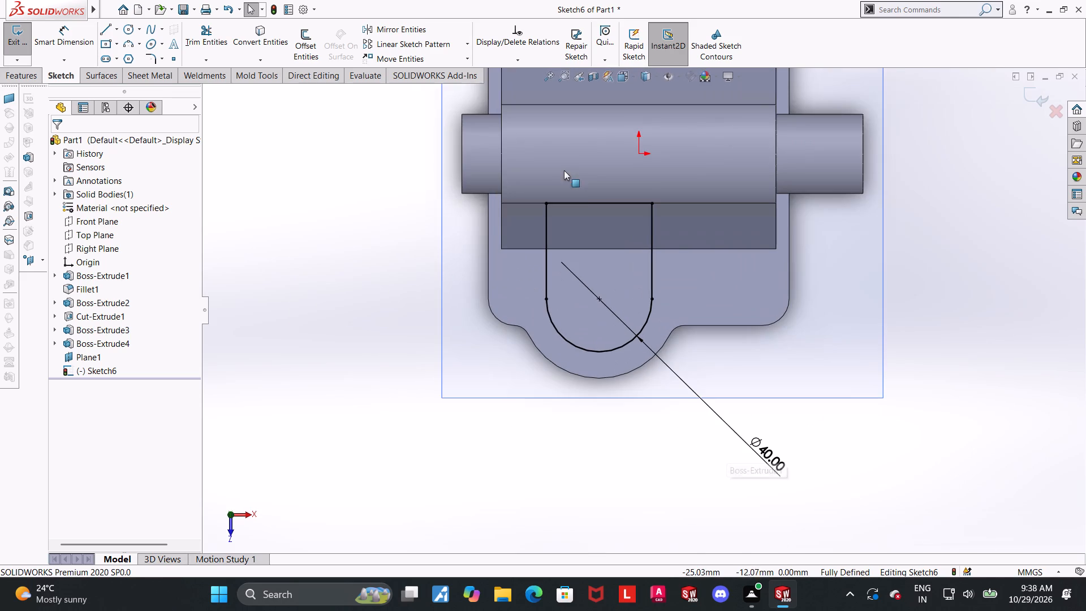
scroll(637, 187, down, 1)
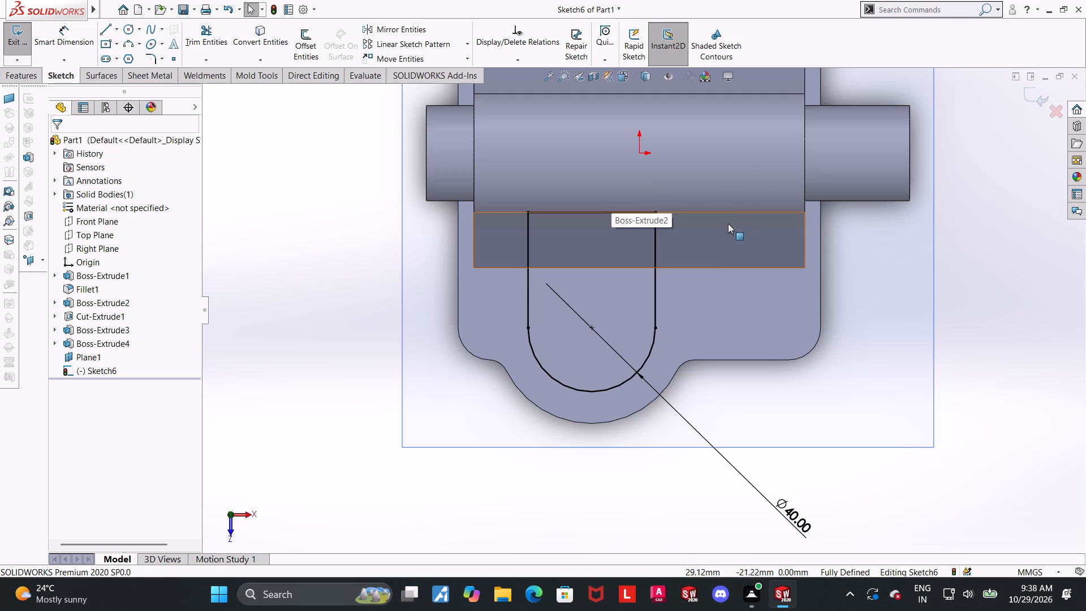
middle_drag(708, 255, 834, 104)
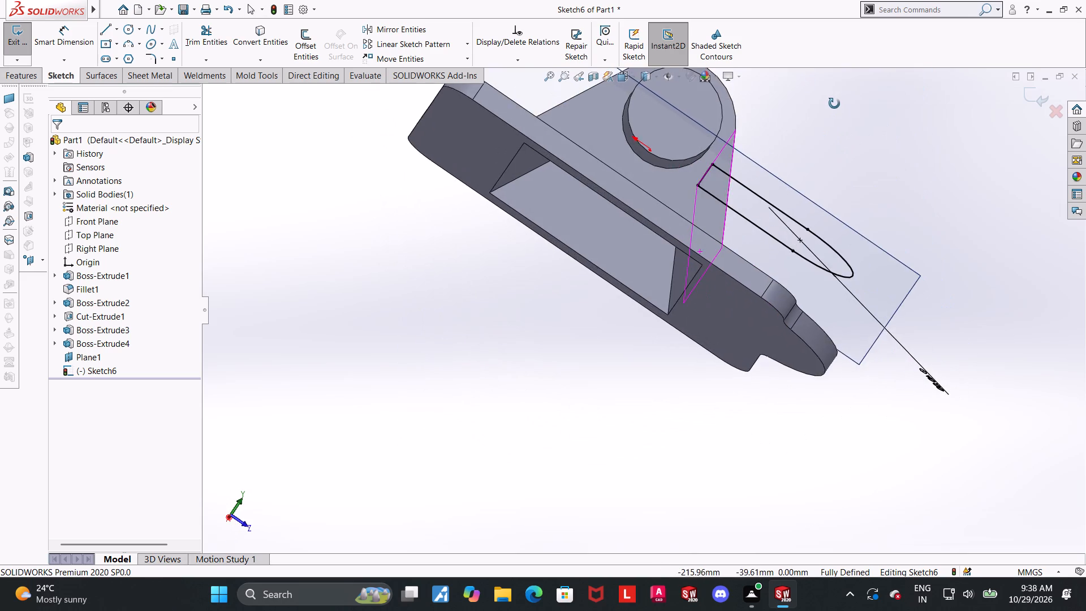
middle_drag(834, 104, 703, 144)
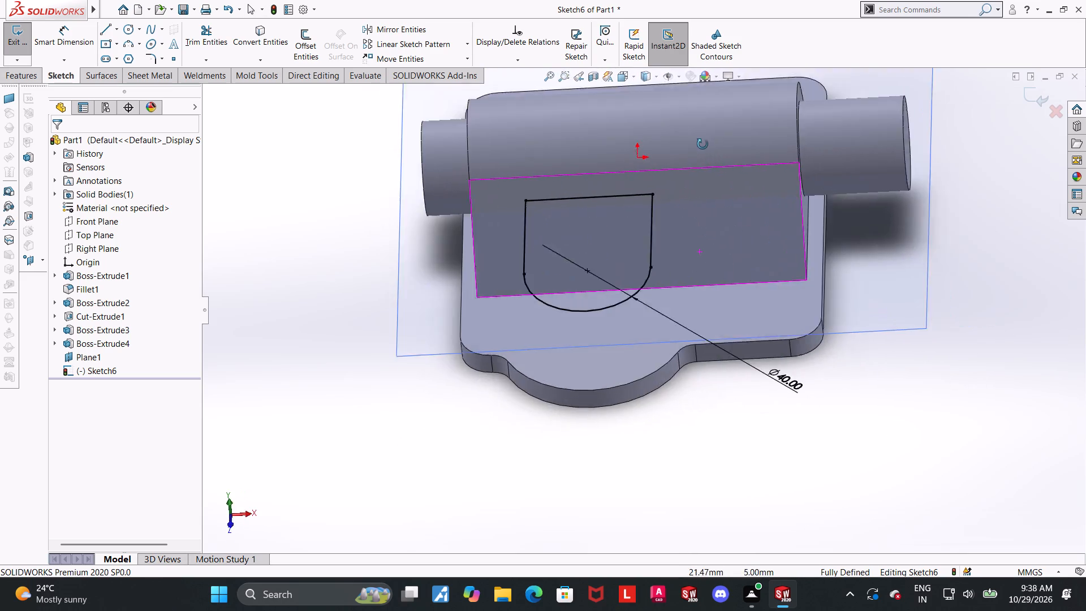
middle_drag(703, 144, 718, 188)
scroll(717, 186, up, 2)
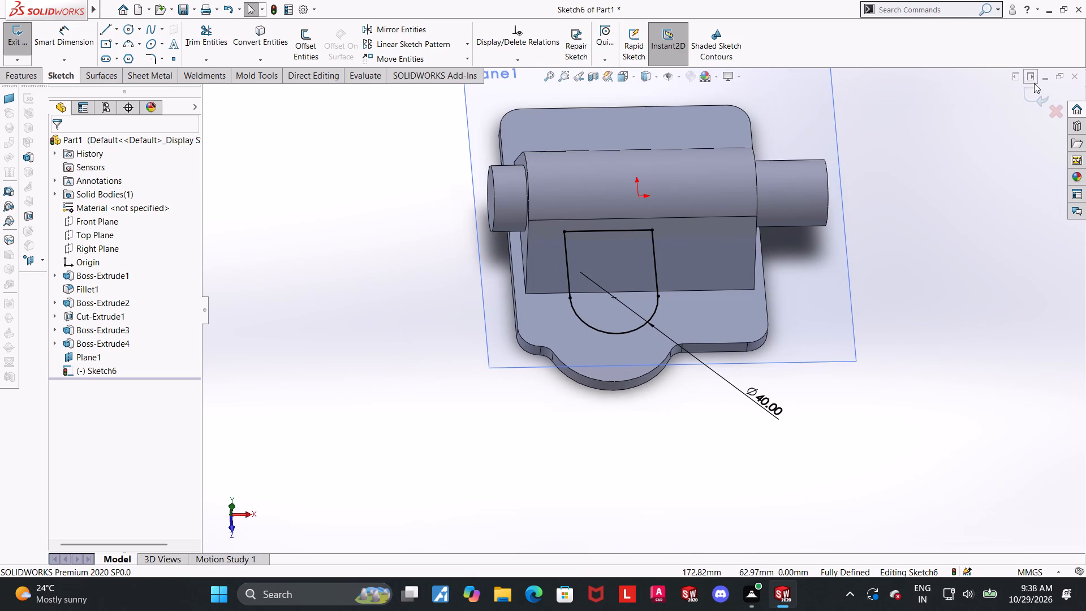
Close the sketch and extrude the U-shaped profile as a boss with Up To Surface, ending on the base plate's top face.
click(1039, 100)
click(15, 37)
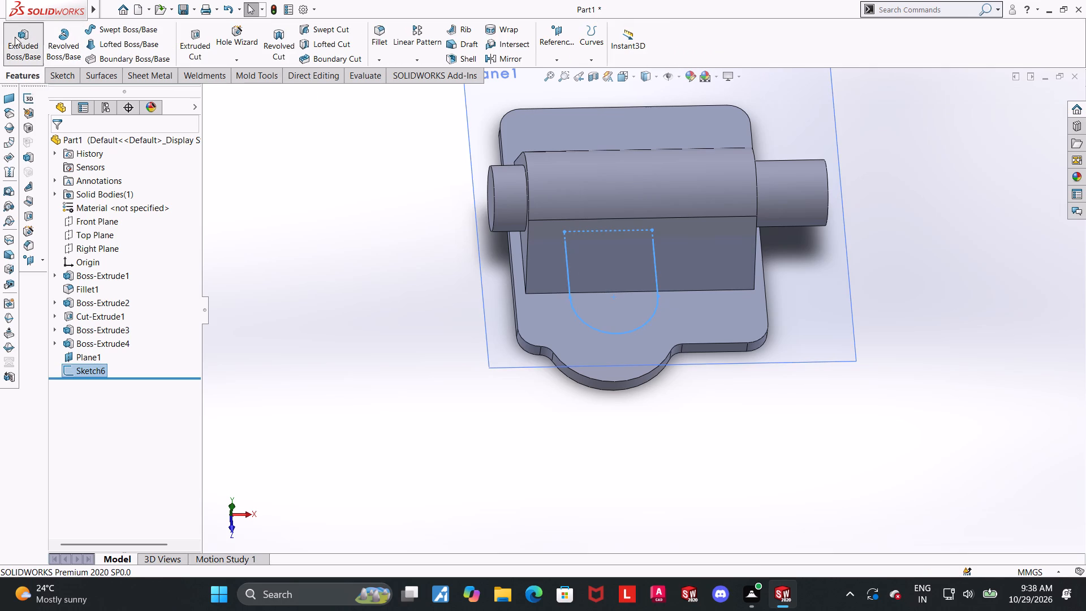
middle_drag(343, 274, 386, 212)
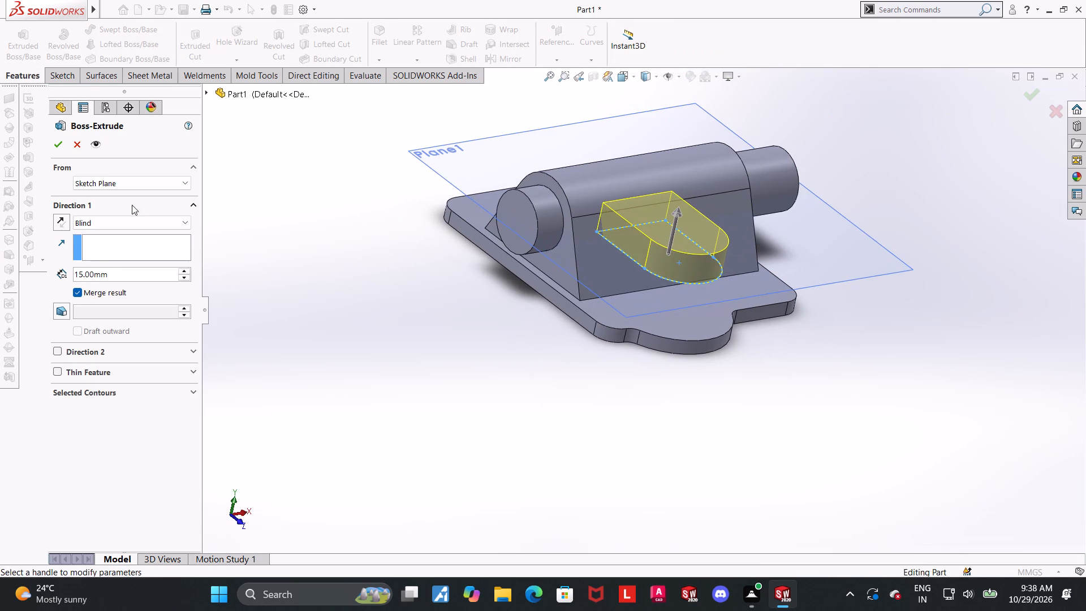
click(115, 229)
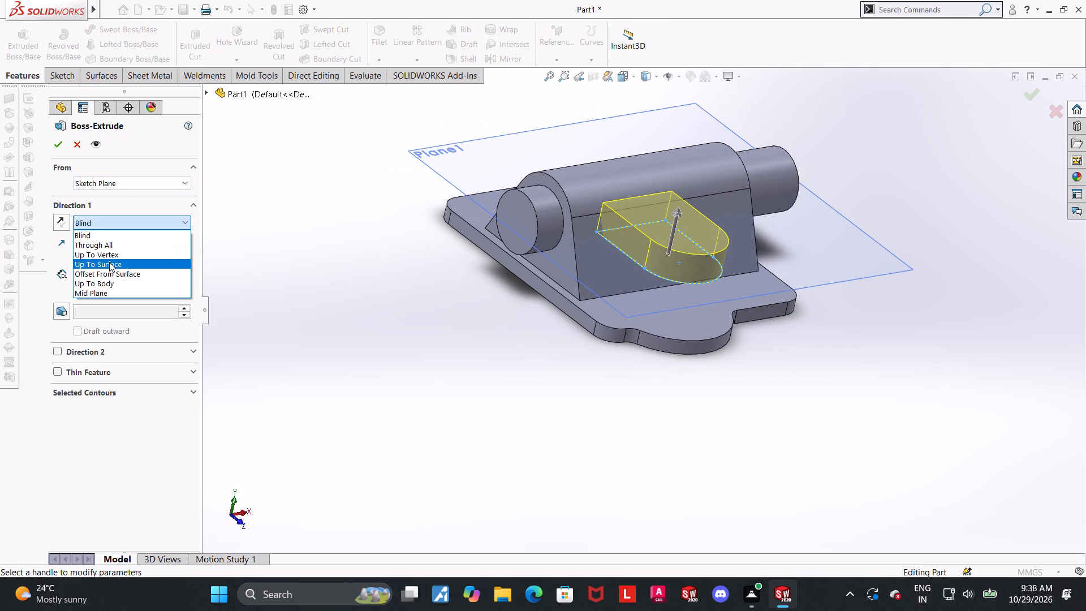
click(109, 262)
click(673, 324)
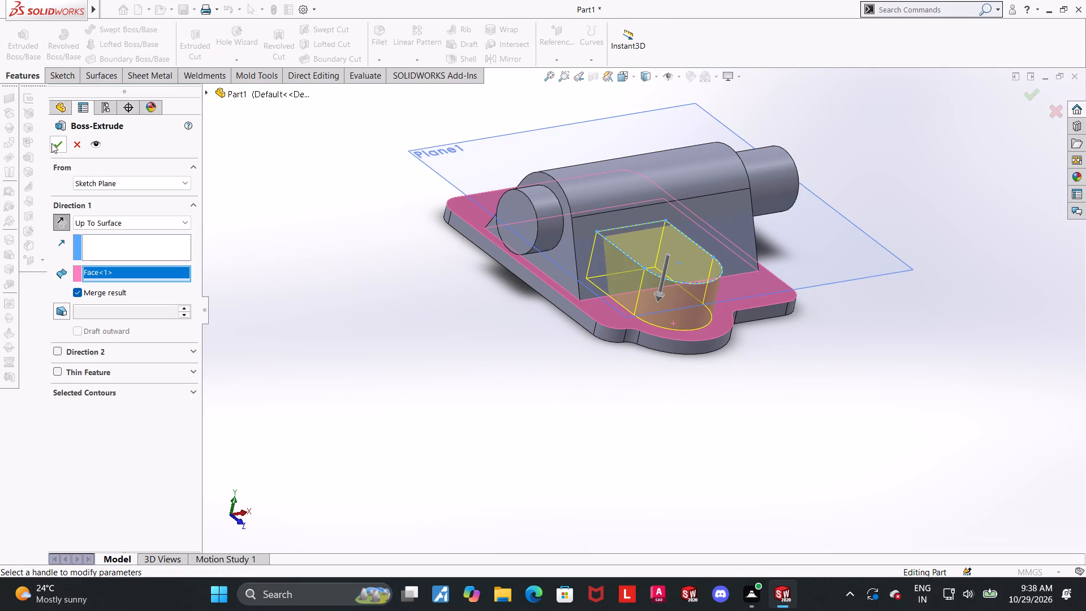
click(51, 143)
click(466, 322)
middle_drag(495, 295, 477, 303)
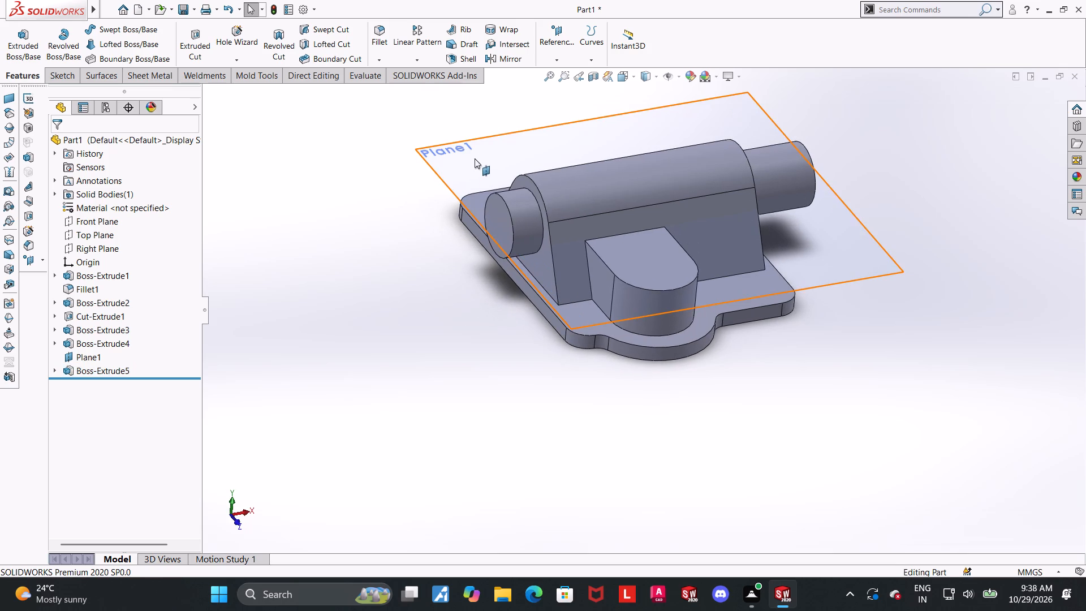
Hide the offset reference plane Plane1.
right_click(96, 356)
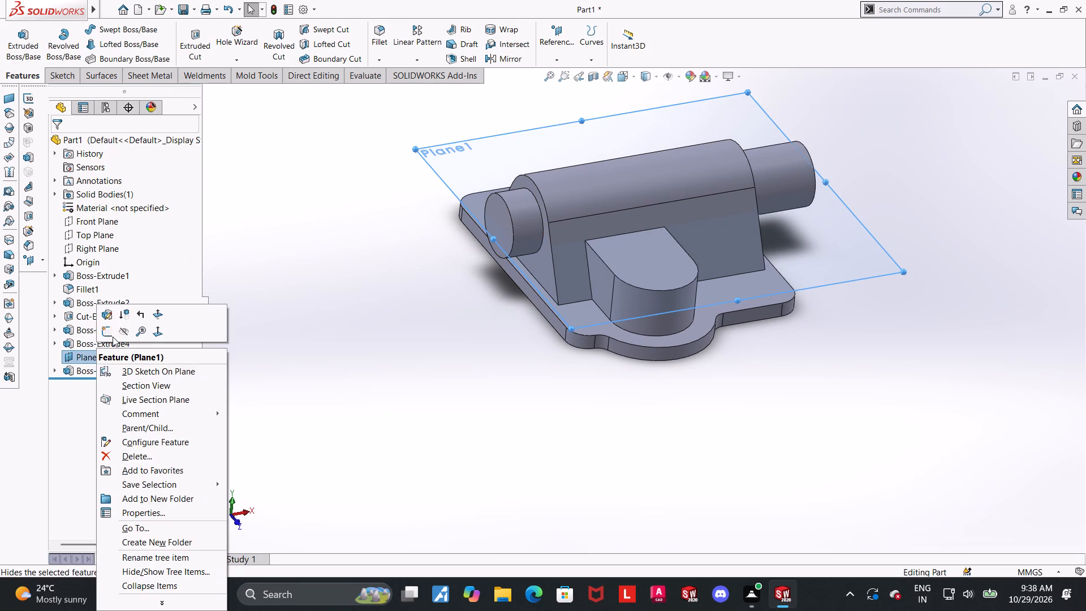
click(117, 336)
click(632, 418)
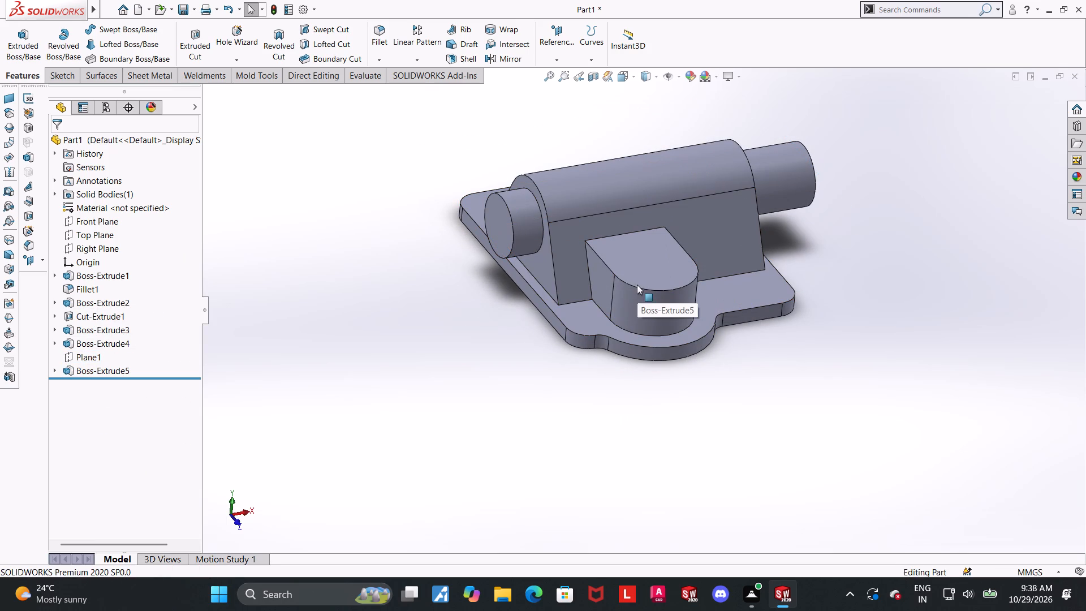
Examine the round-ended boss and the hollowed underside of the plate from several angles.
scroll(630, 319, down, 1)
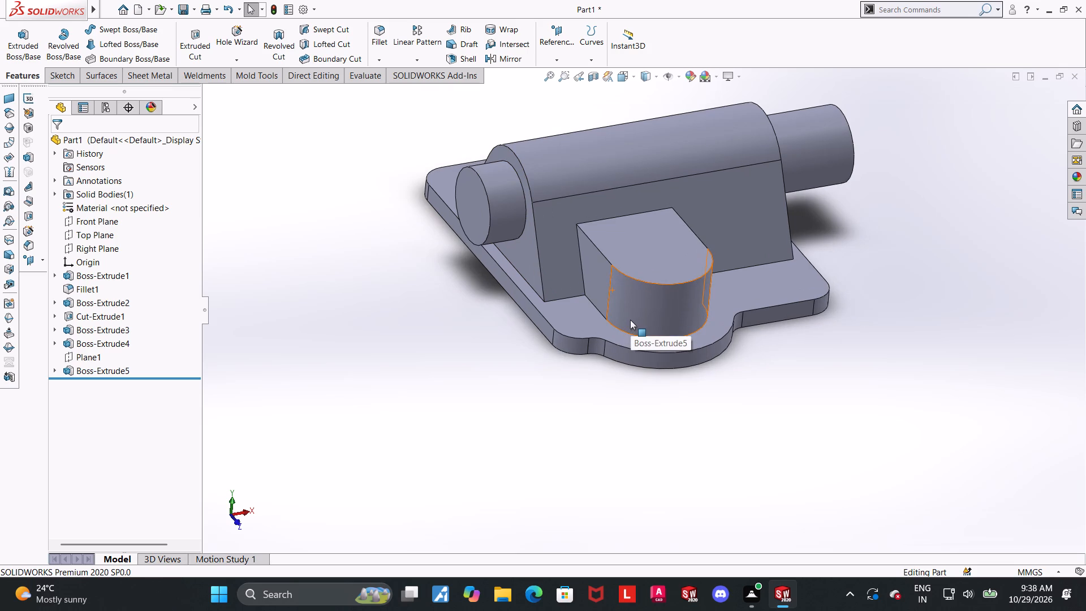
scroll(658, 325, down, 1)
middle_drag(655, 340, 702, 235)
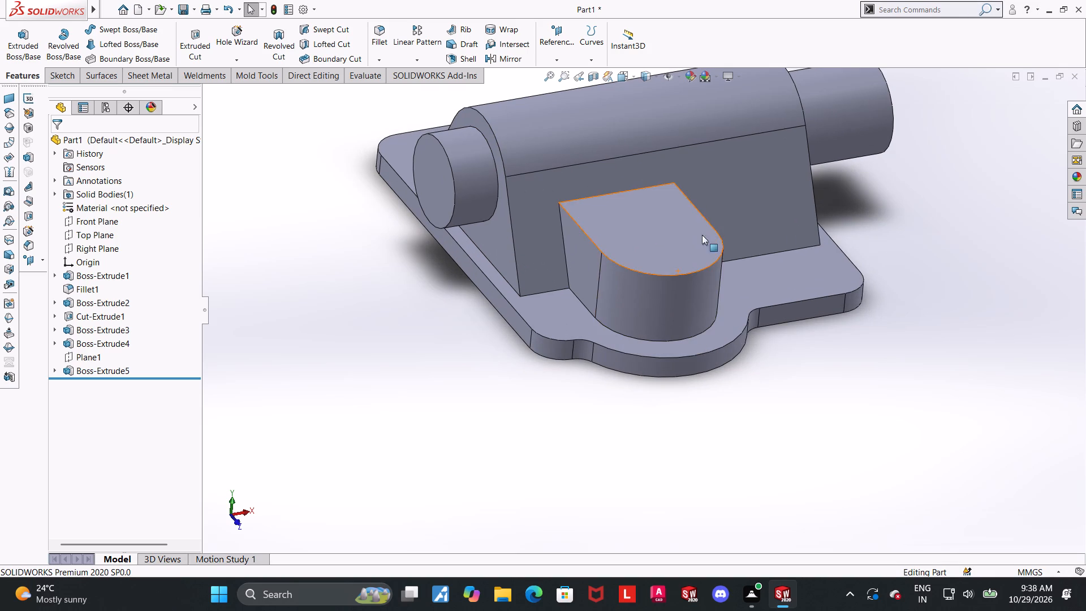
middle_drag(702, 235, 709, 233)
scroll(738, 399, up, 2)
scroll(691, 276, down, 3)
scroll(762, 324, up, 6)
scroll(717, 272, down, 3)
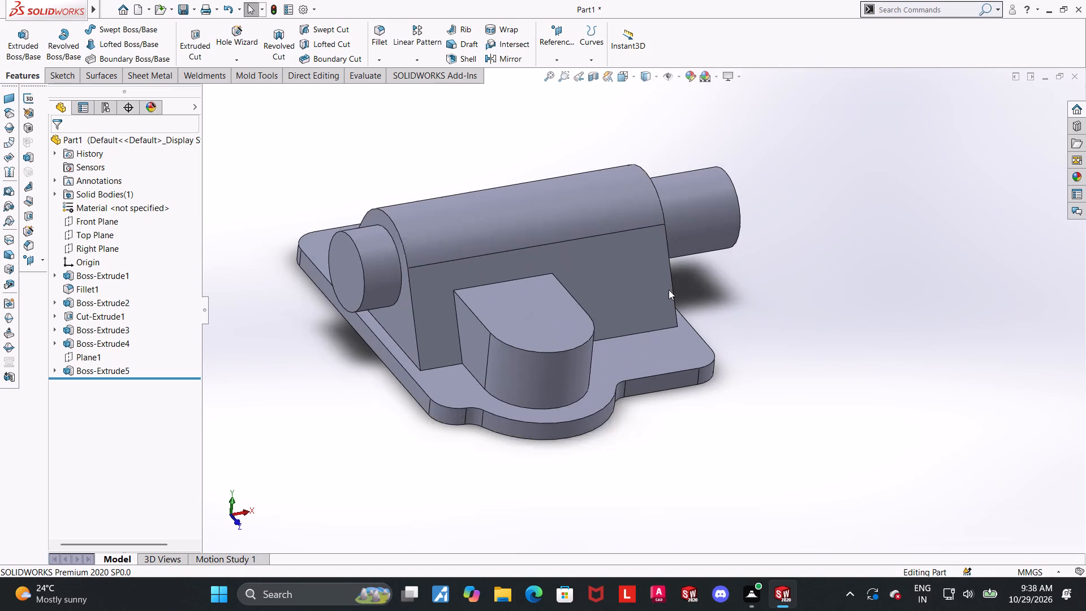
scroll(669, 290, down, 2)
scroll(568, 336, up, 2)
scroll(484, 310, down, 2)
middle_drag(692, 458, 727, 336)
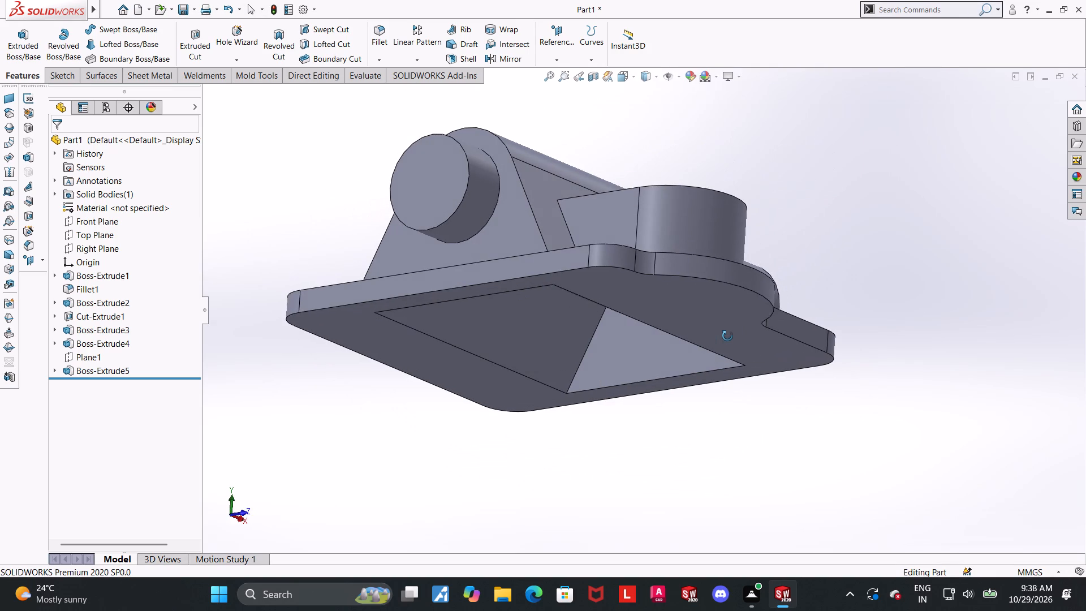
middle_drag(727, 336, 719, 340)
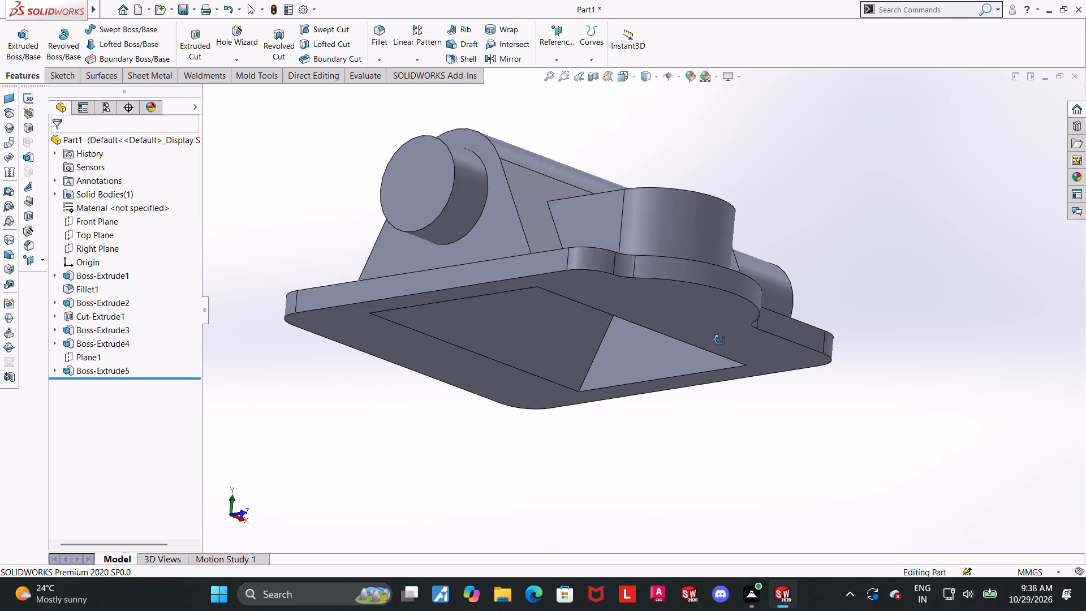
middle_drag(719, 340, 726, 211)
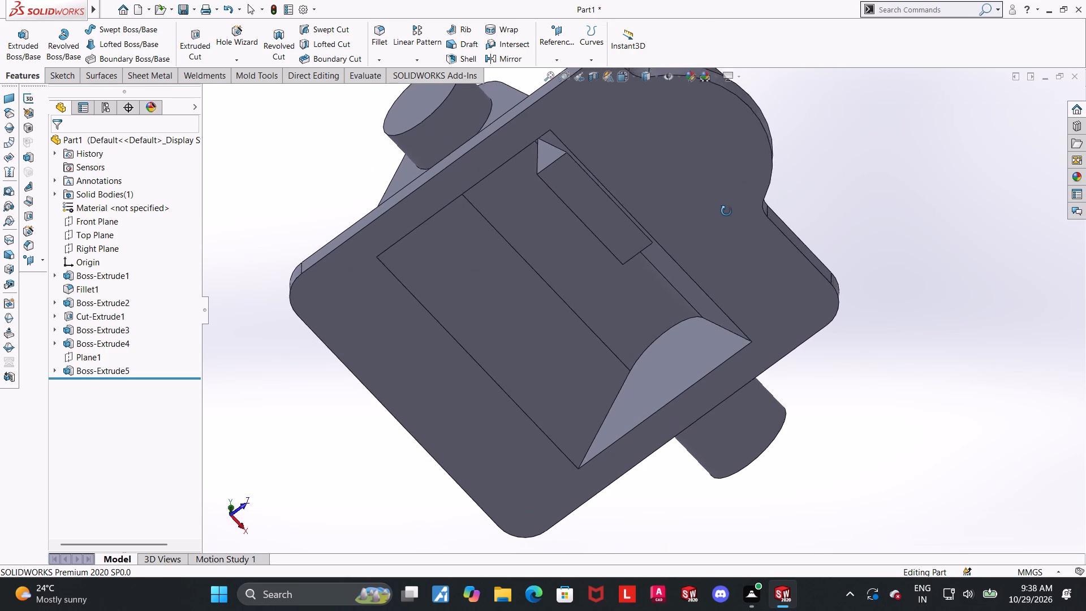
middle_drag(726, 211, 688, 344)
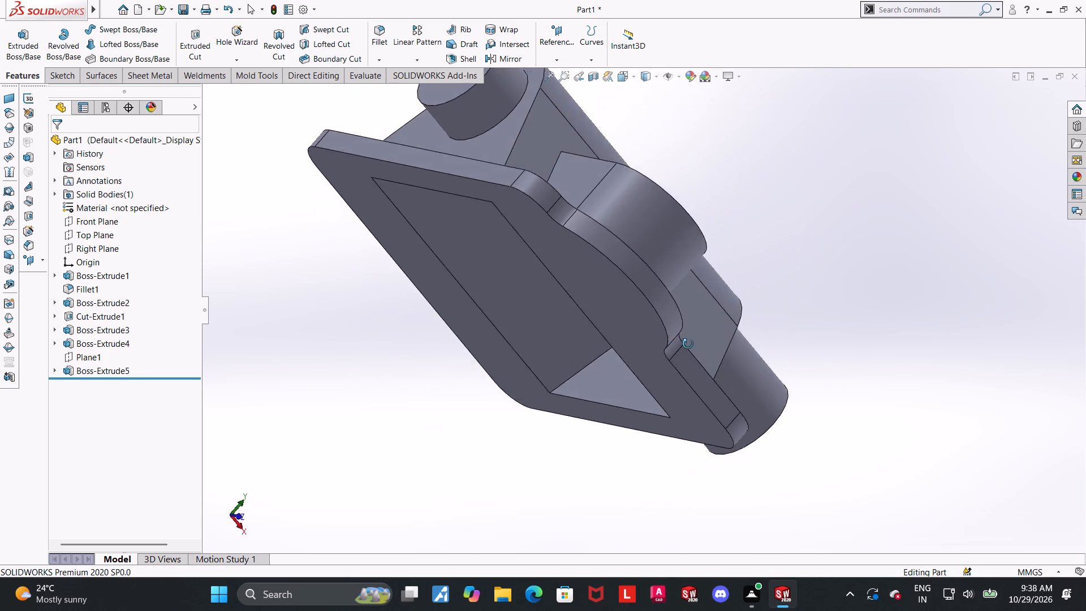
middle_drag(688, 344, 678, 368)
middle_drag(674, 360, 616, 489)
Start a sketch on the round-ended boss's top face and draw a circle of about 15 mm radius centred on its rounded end.
click(551, 345)
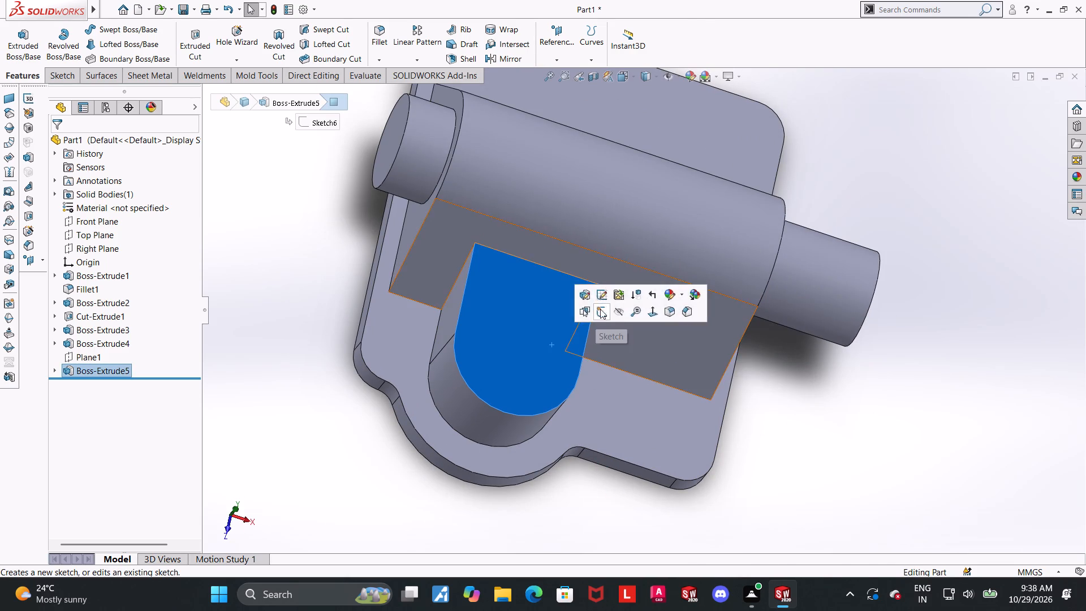
click(600, 309)
click(89, 385)
click(120, 370)
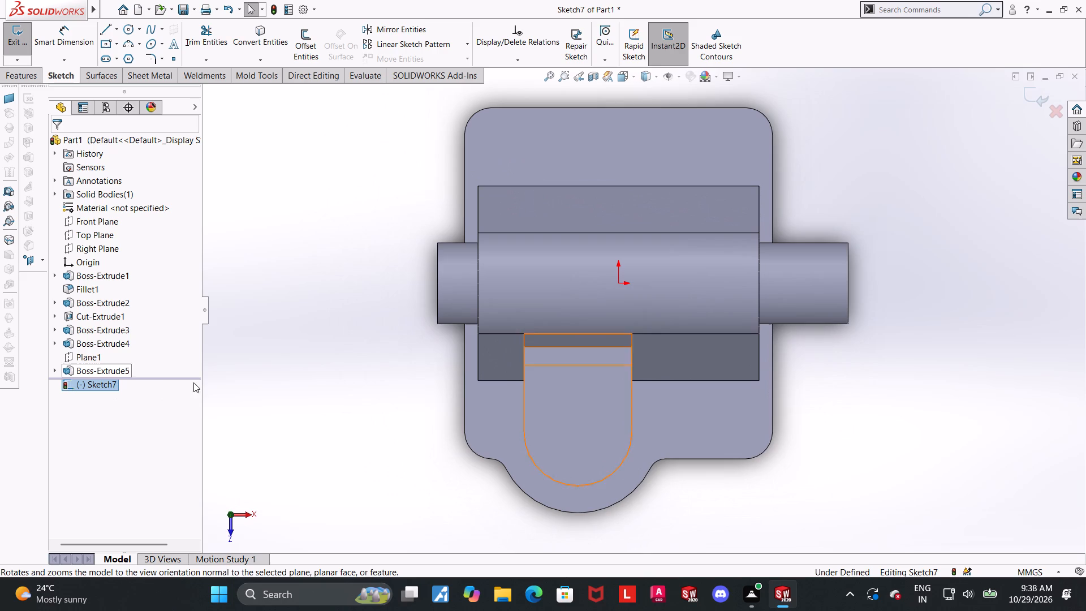
click(925, 391)
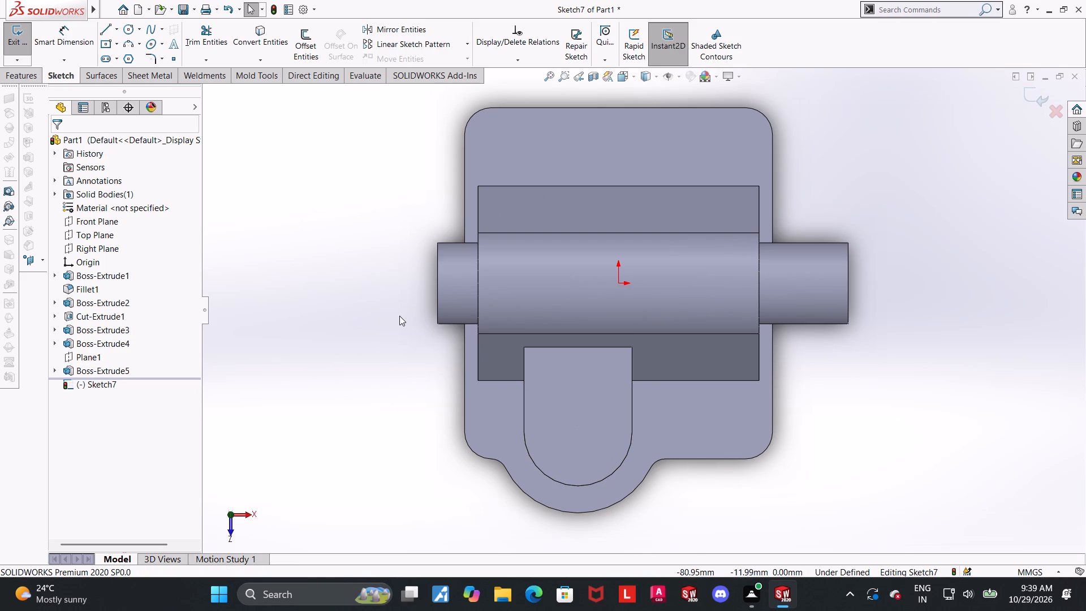
click(131, 29)
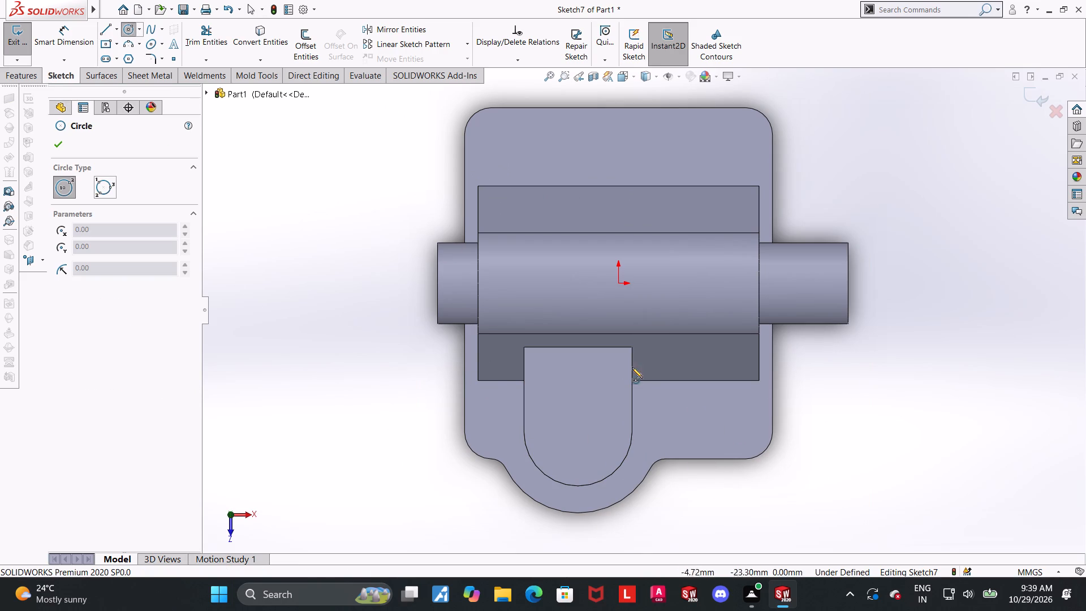
click(576, 431)
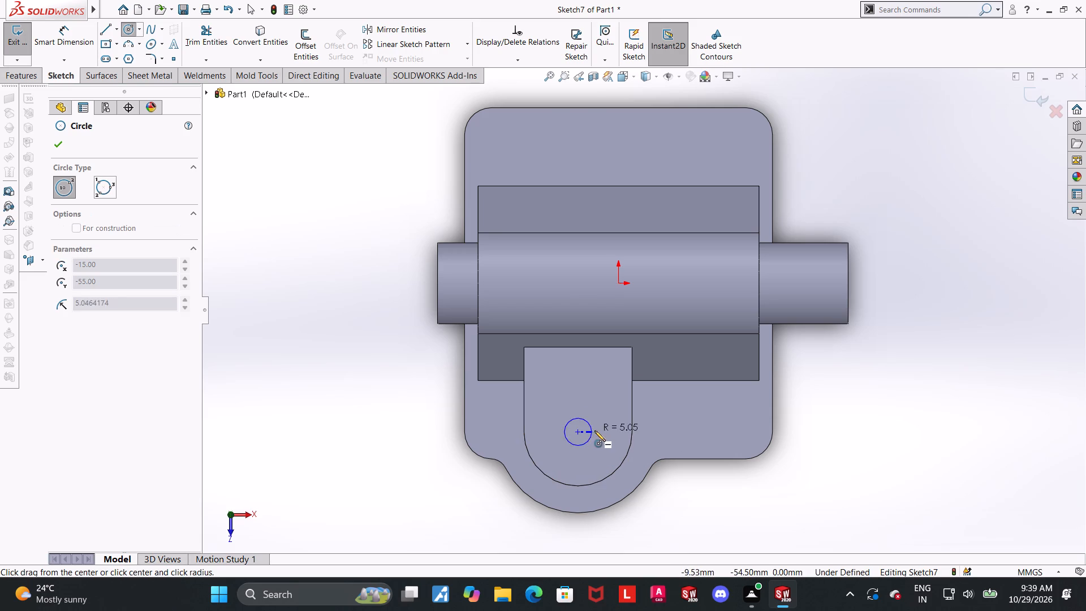
click(616, 430)
key(Escape)
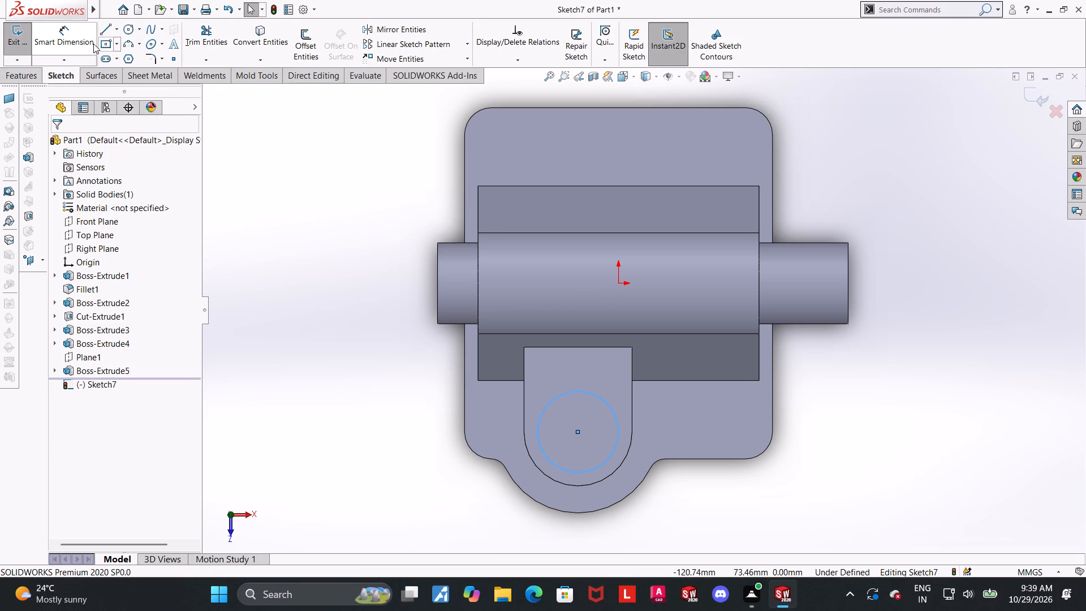
Draw two vertical lines about 31 mm long from the circle's sides to the boss's straight edge and join their ends with a horizontal line.
click(110, 34)
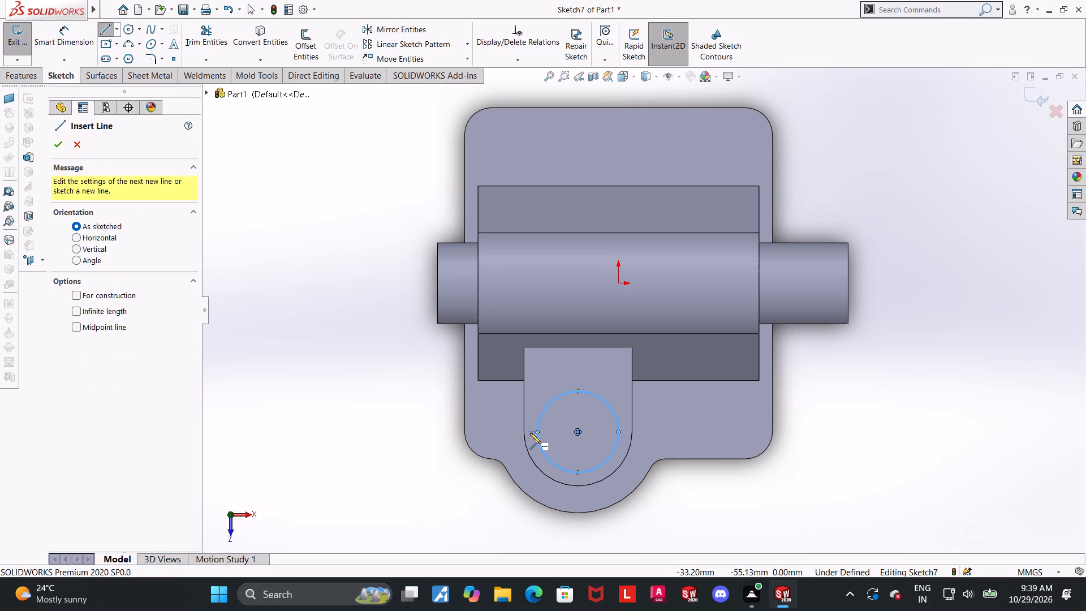
click(537, 433)
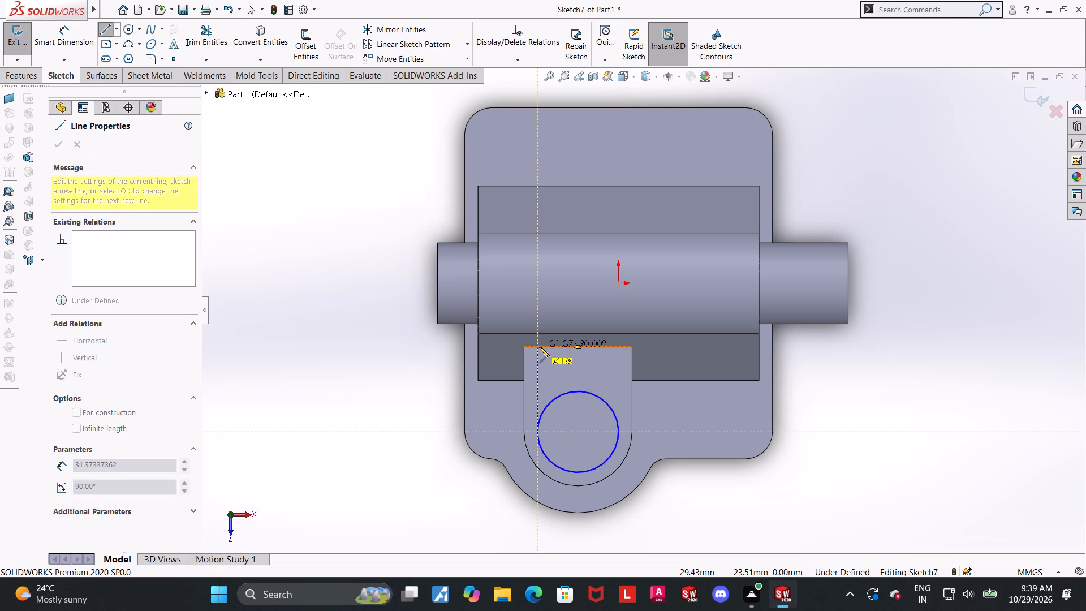
click(539, 347)
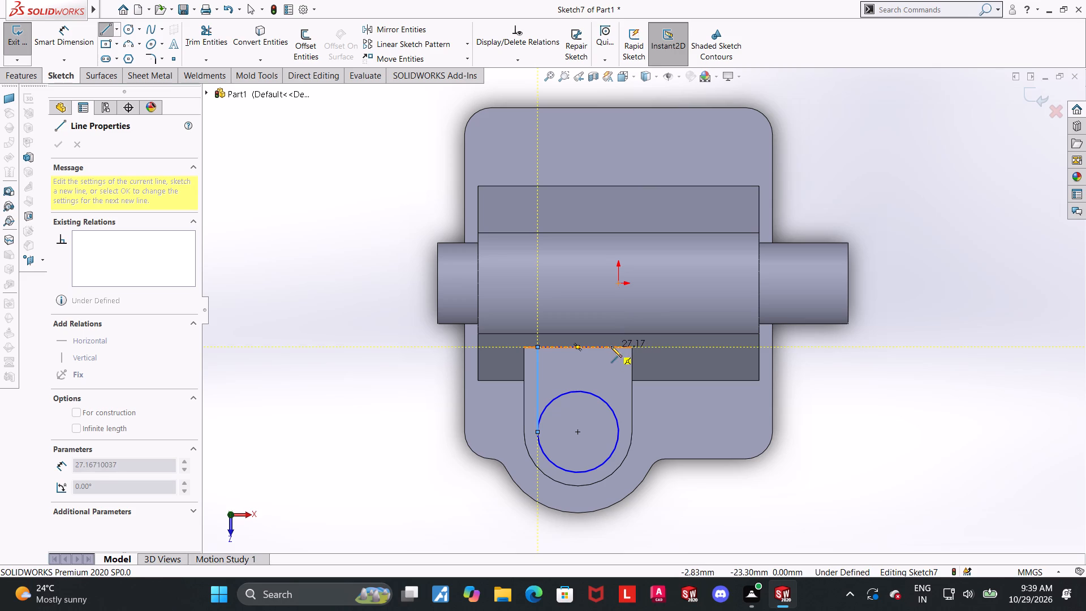
key(Escape)
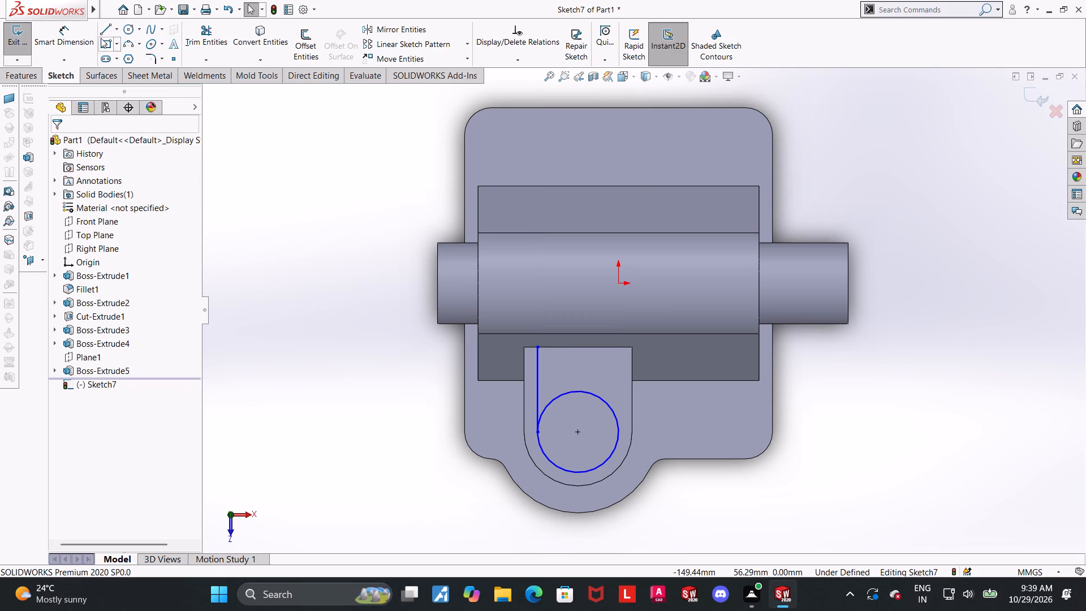
click(102, 33)
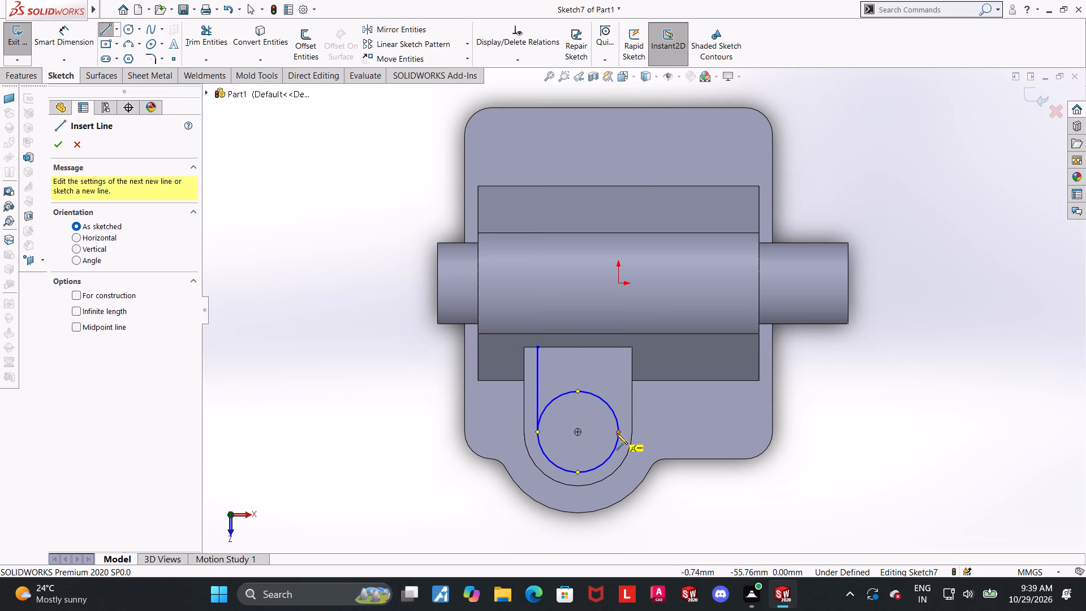
click(617, 433)
click(617, 347)
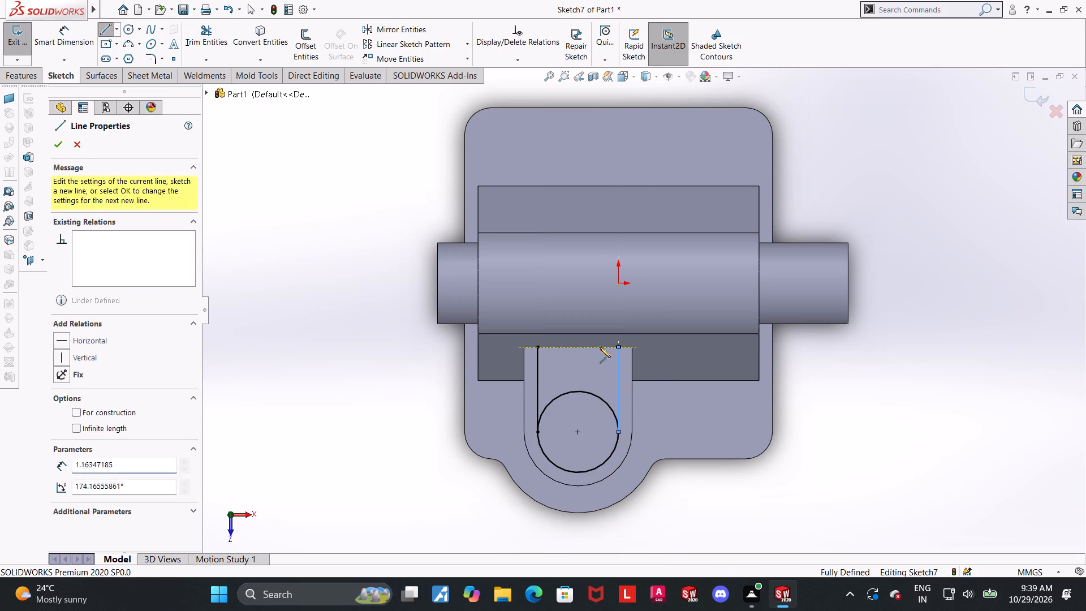
click(538, 348)
key(Escape)
key(Escape)
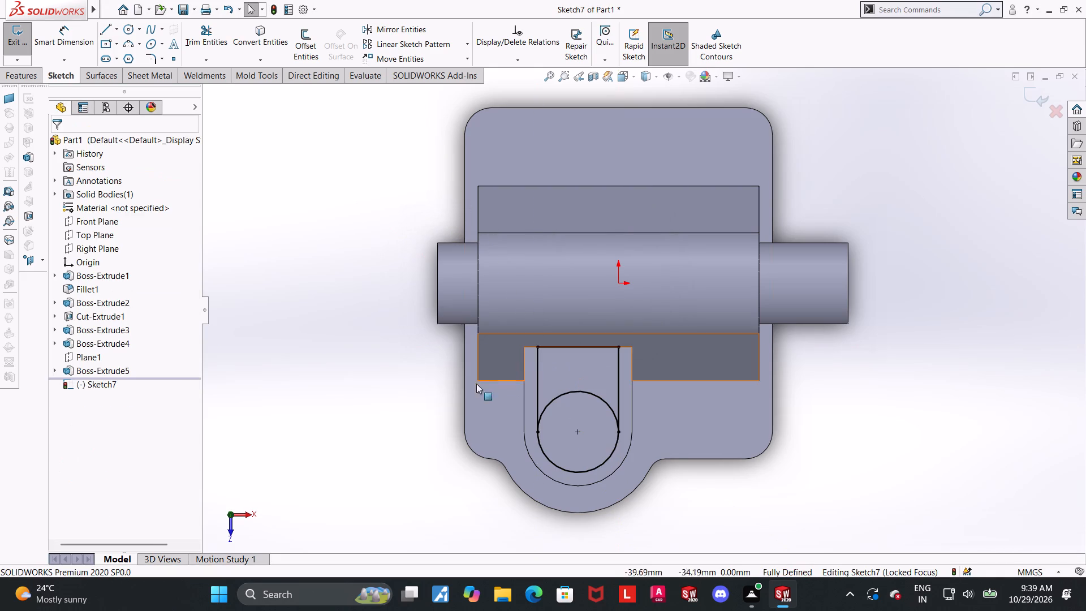
Trim away the circle's upper arc between the two vertical lines, leaving a closed U-shaped profile.
click(209, 31)
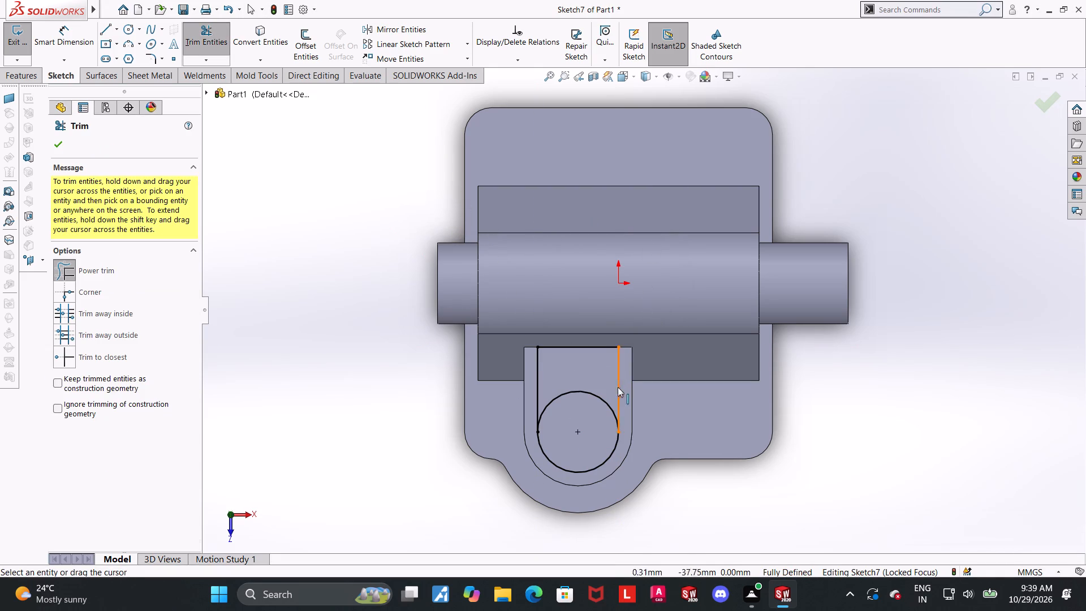
drag(595, 401, 595, 364)
key(Escape)
key(Escape)
Make the profile's horizontal line collinear with the boss's straight top edge.
scroll(705, 405, up, 1)
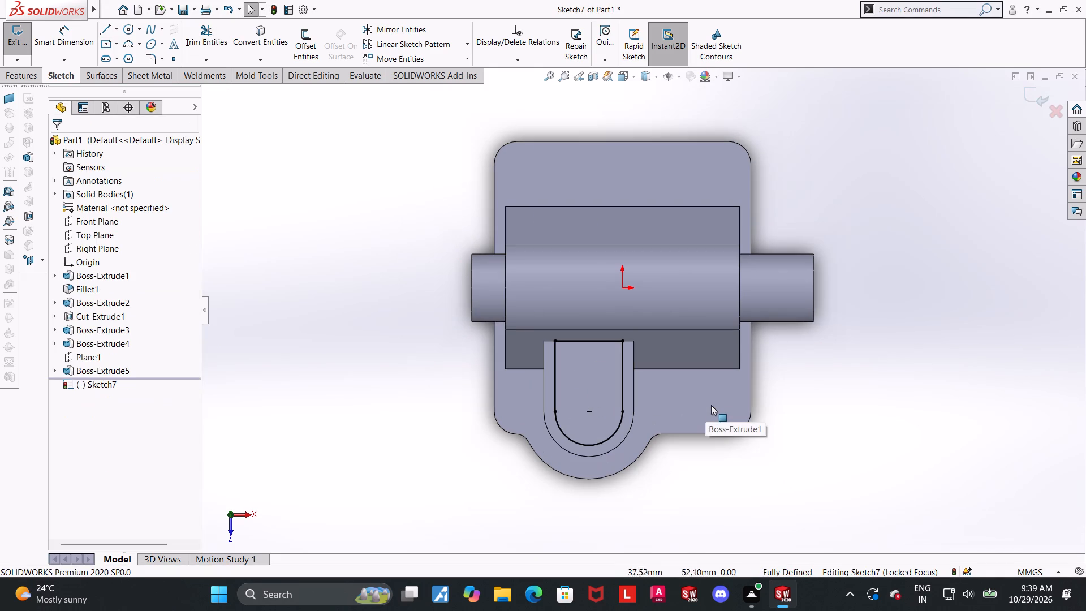
click(879, 433)
click(600, 339)
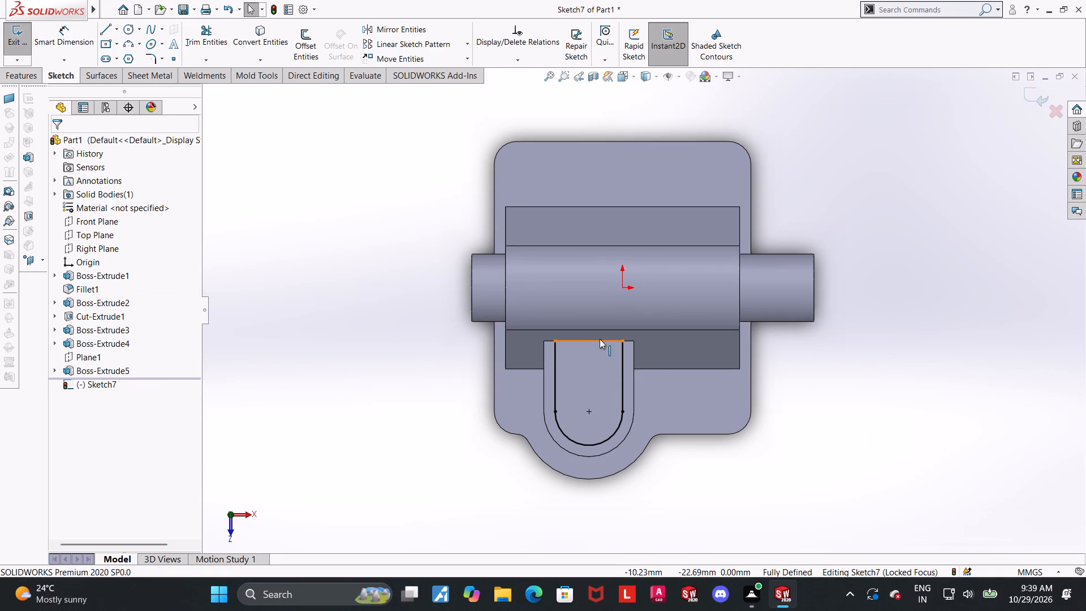
ctrl+click(630, 341)
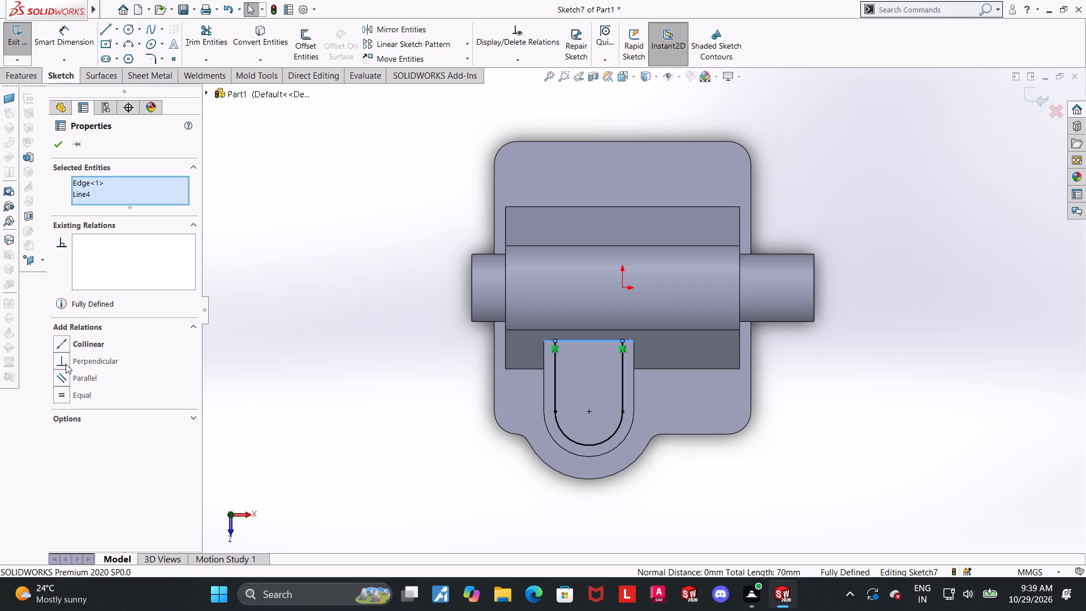
click(66, 350)
click(535, 458)
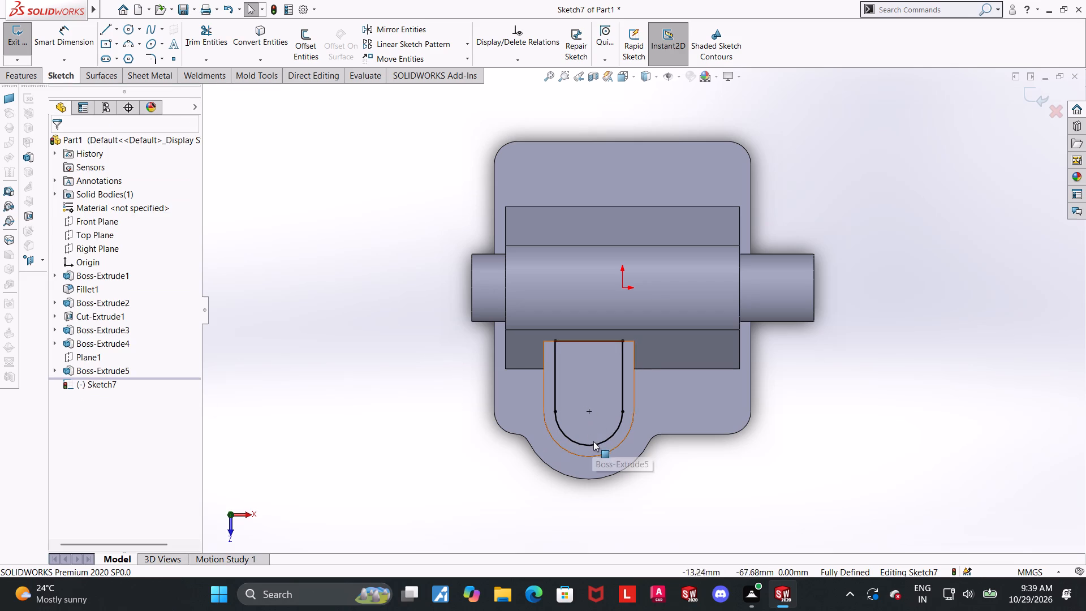
Make the profile's arc concentric with the boss's rounded top edge.
click(595, 444)
ctrl+click(607, 455)
drag(739, 522, 739, 513)
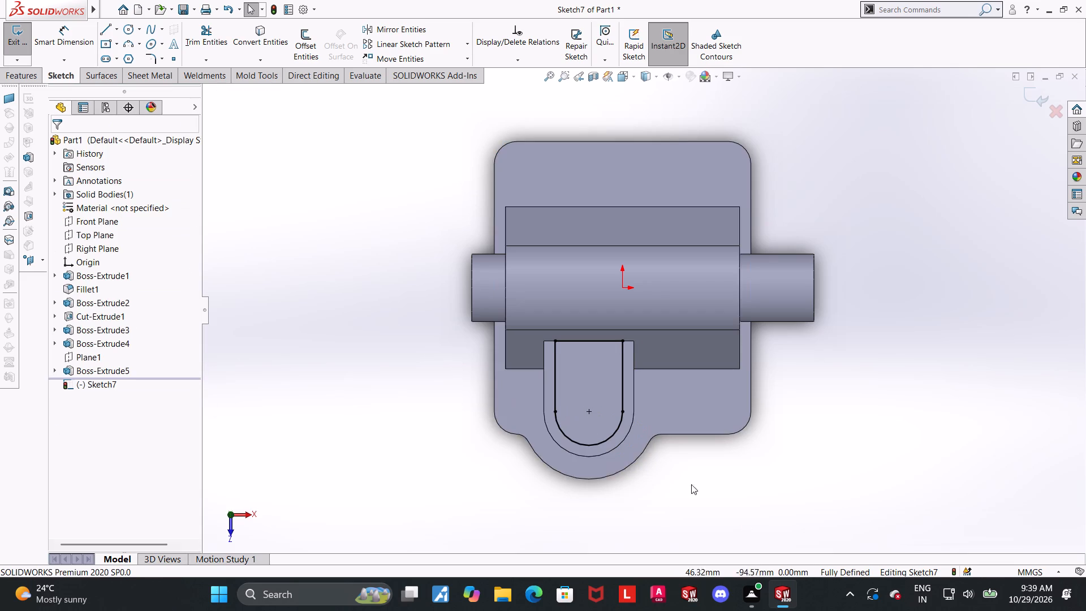
click(619, 446)
ctrl+click(604, 438)
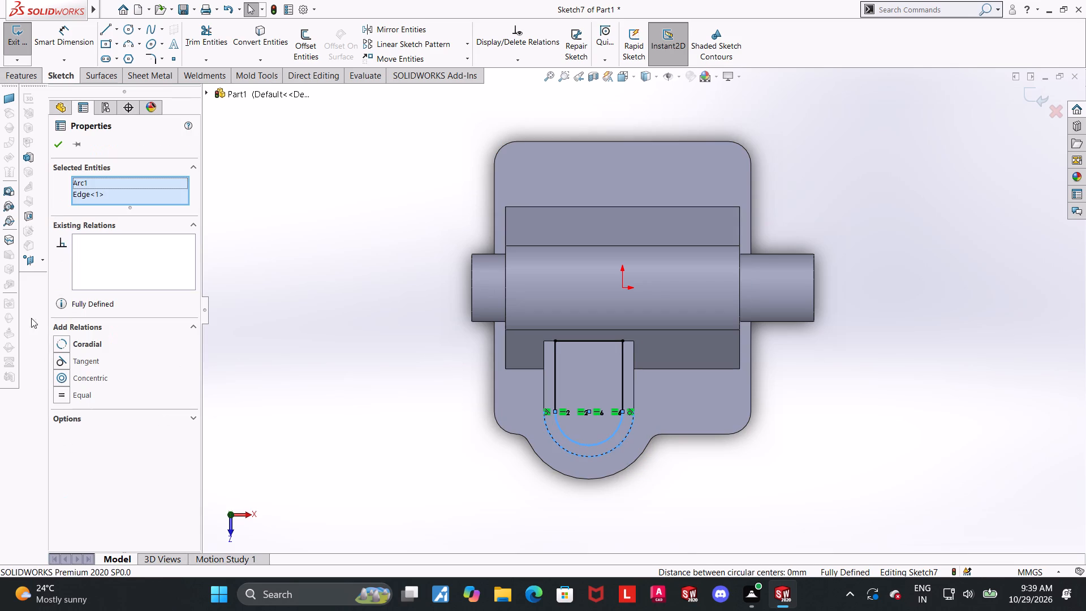
click(63, 378)
click(943, 429)
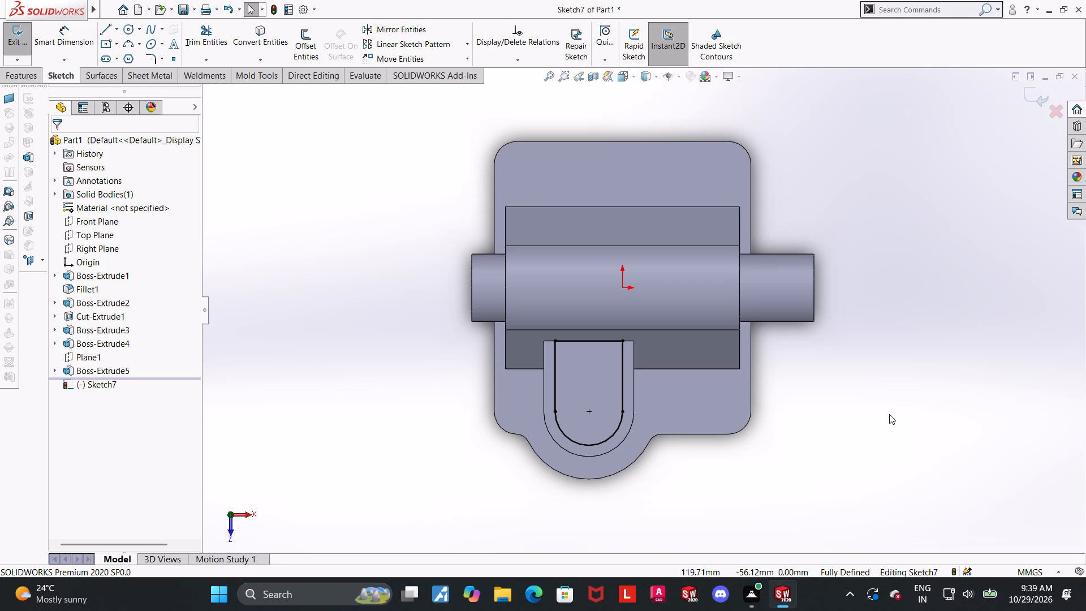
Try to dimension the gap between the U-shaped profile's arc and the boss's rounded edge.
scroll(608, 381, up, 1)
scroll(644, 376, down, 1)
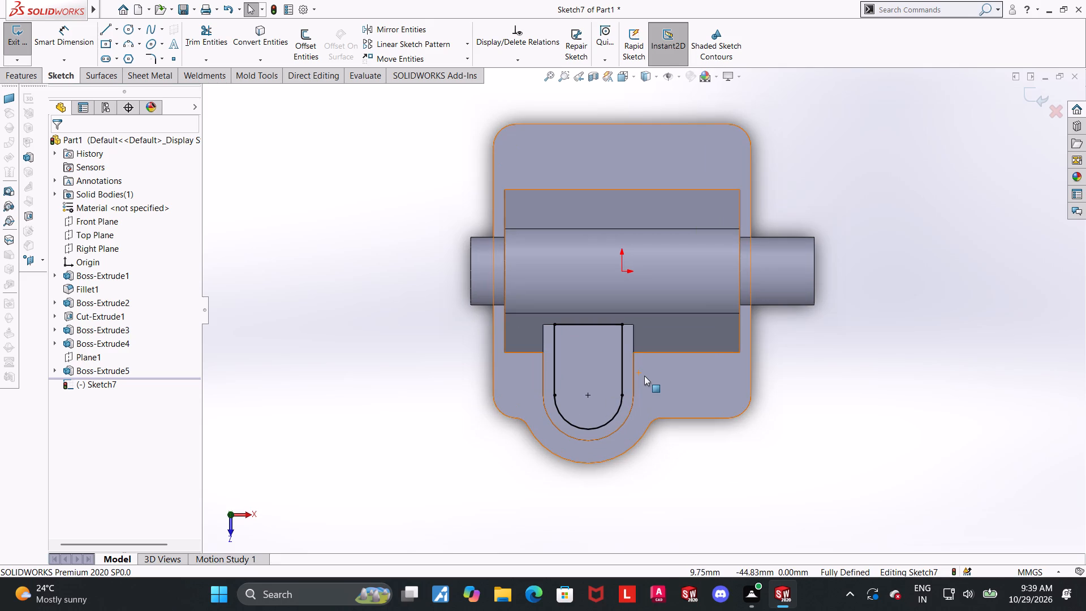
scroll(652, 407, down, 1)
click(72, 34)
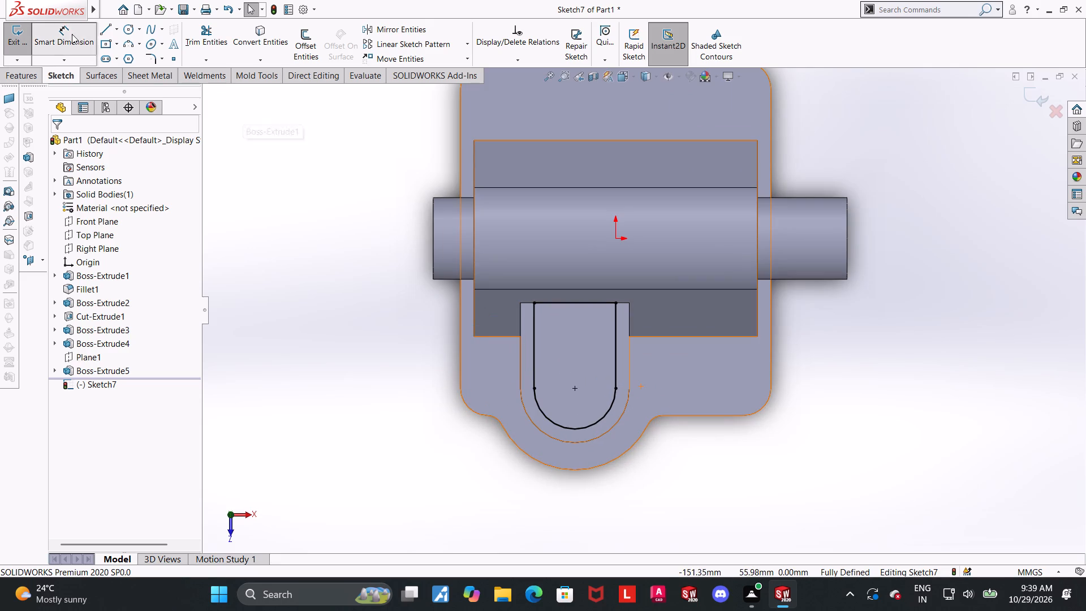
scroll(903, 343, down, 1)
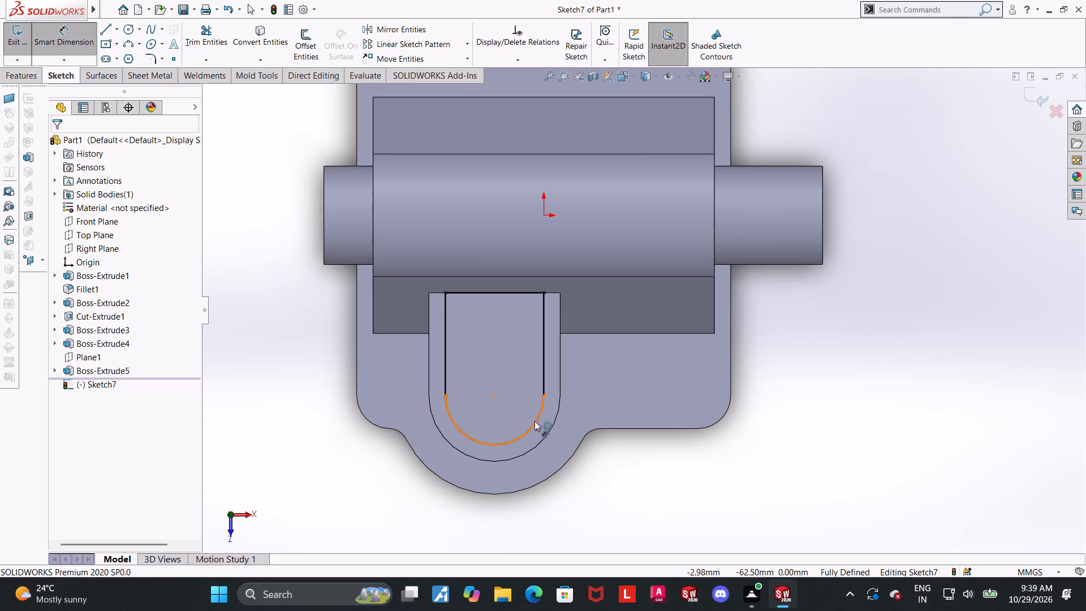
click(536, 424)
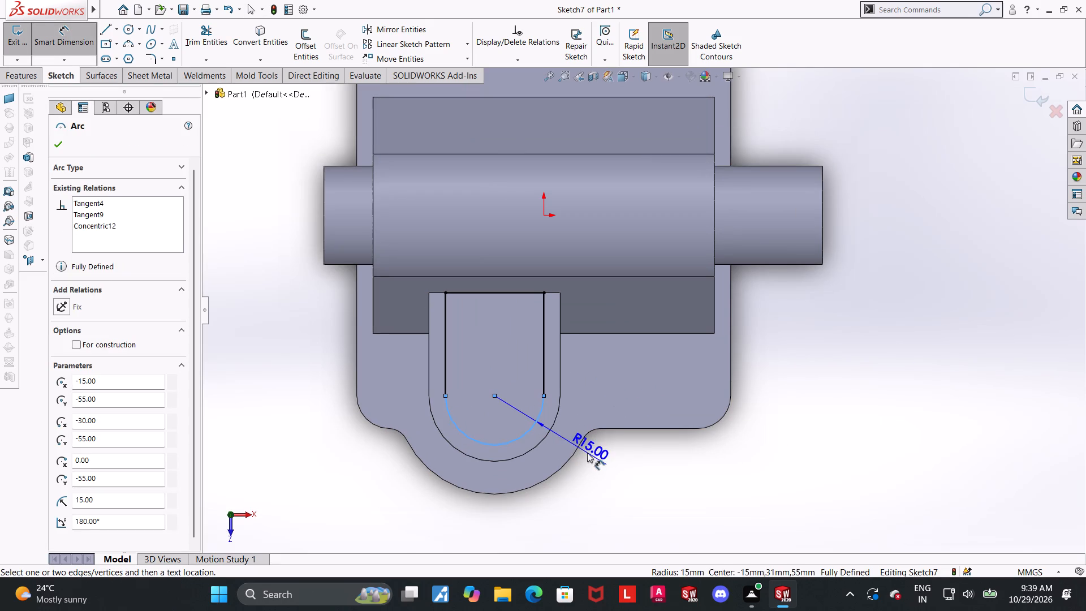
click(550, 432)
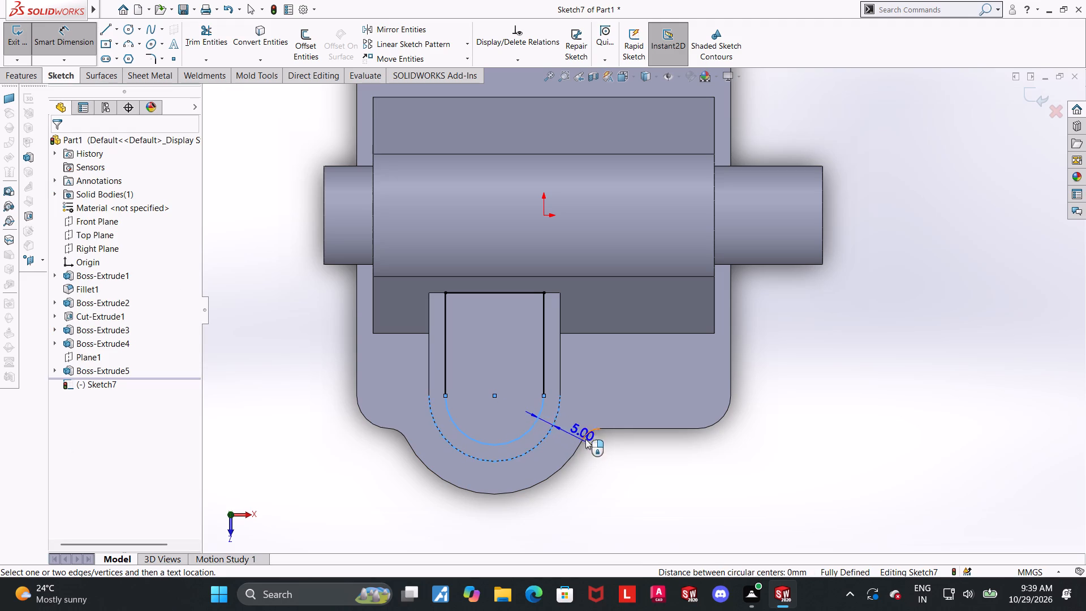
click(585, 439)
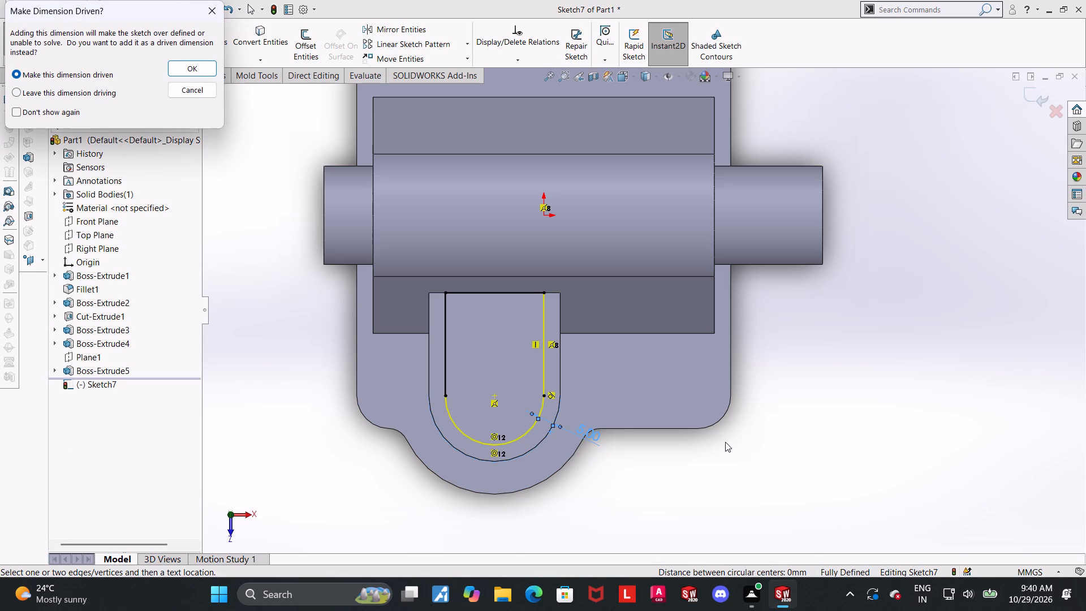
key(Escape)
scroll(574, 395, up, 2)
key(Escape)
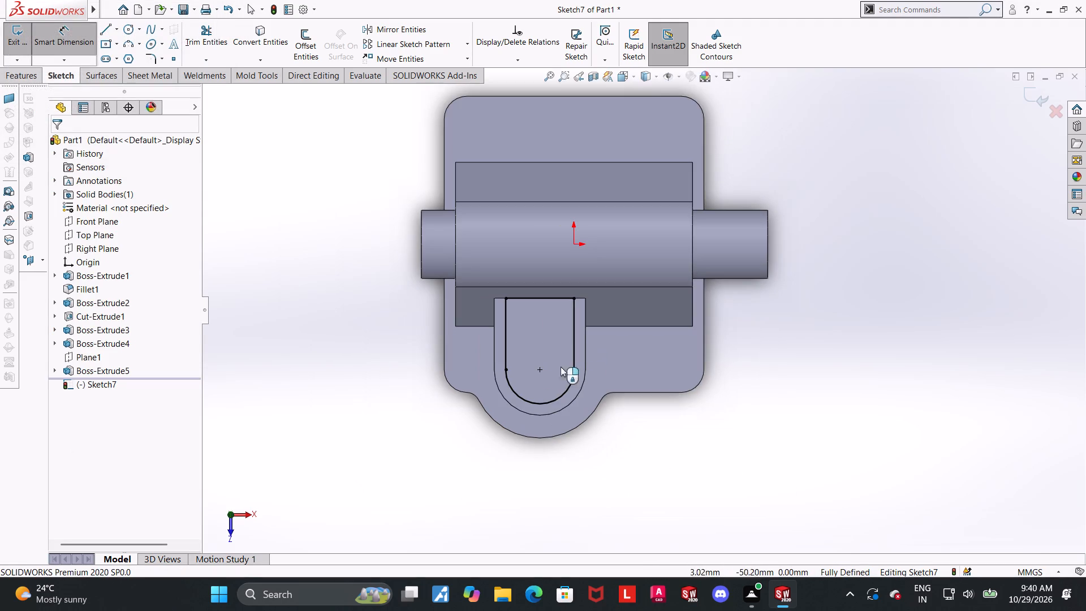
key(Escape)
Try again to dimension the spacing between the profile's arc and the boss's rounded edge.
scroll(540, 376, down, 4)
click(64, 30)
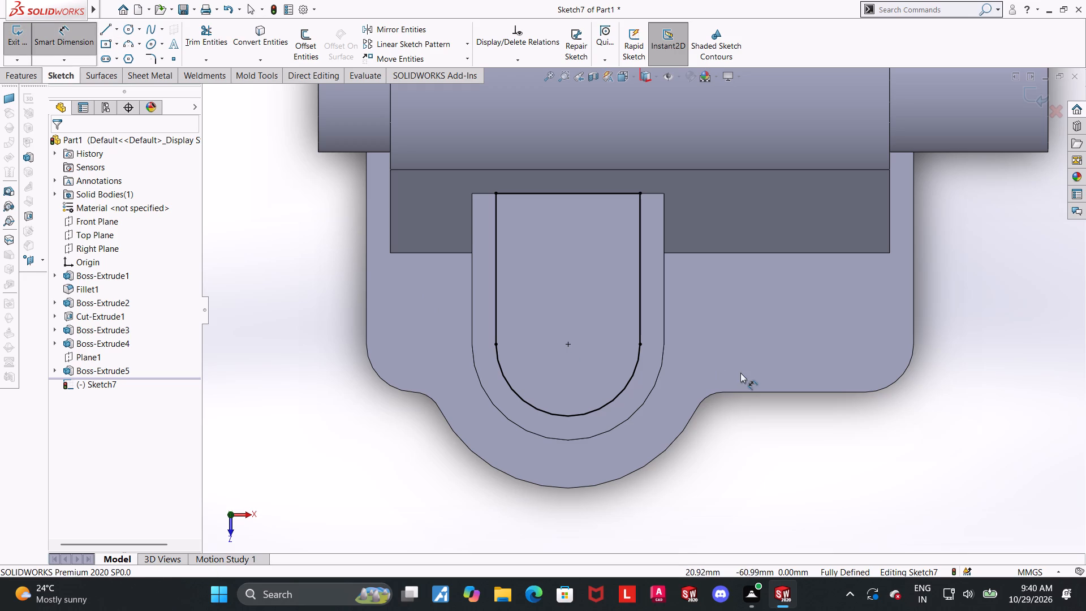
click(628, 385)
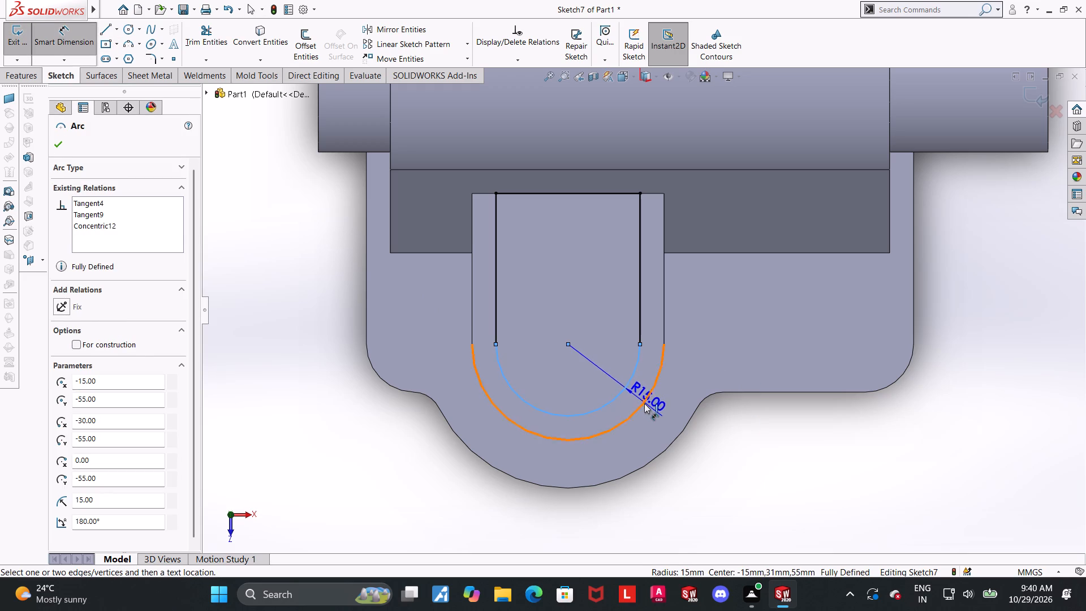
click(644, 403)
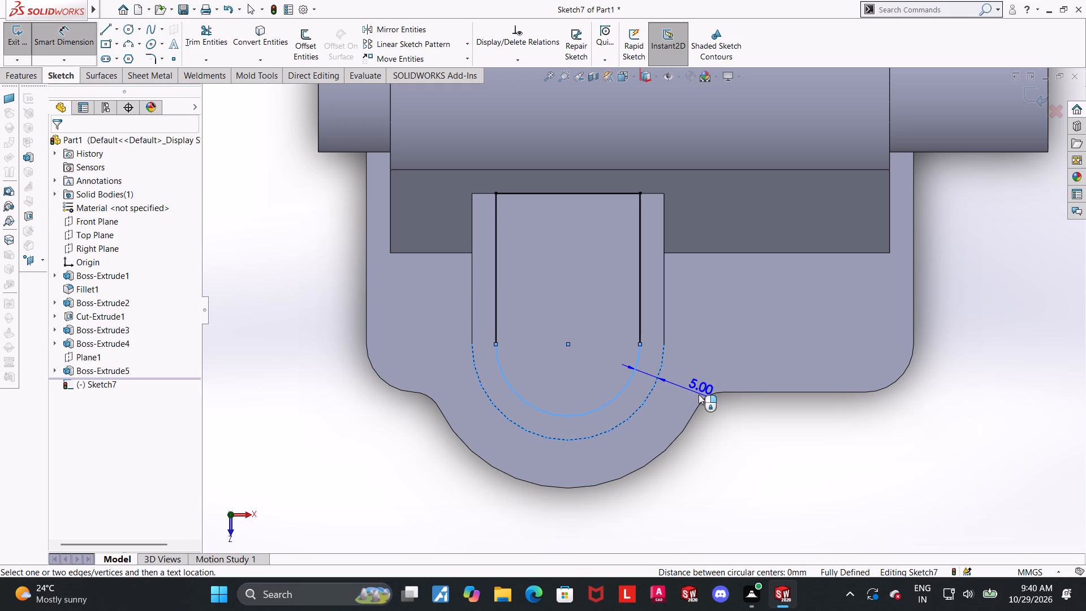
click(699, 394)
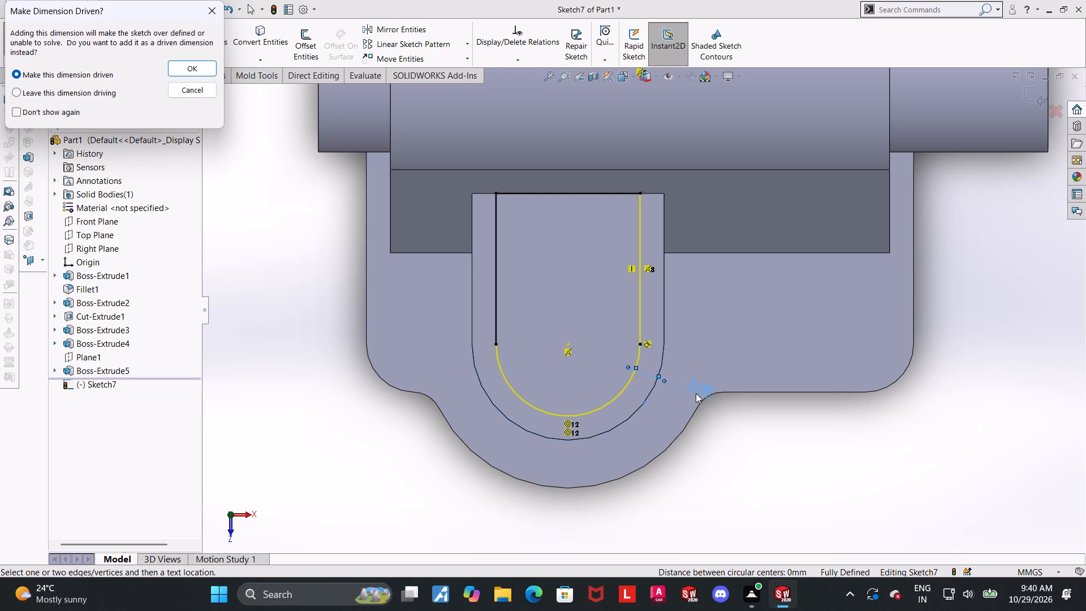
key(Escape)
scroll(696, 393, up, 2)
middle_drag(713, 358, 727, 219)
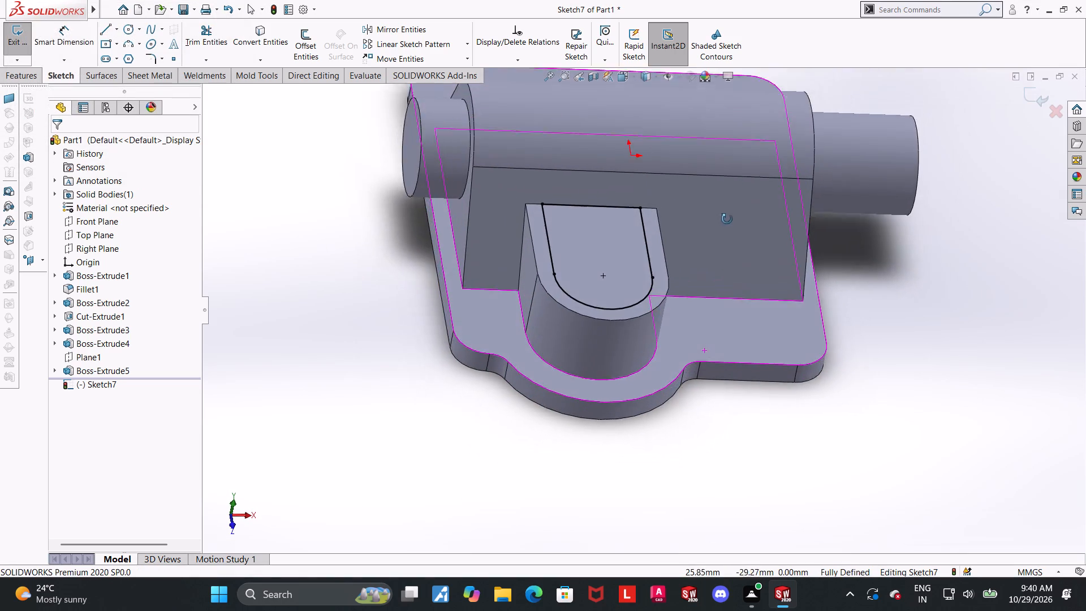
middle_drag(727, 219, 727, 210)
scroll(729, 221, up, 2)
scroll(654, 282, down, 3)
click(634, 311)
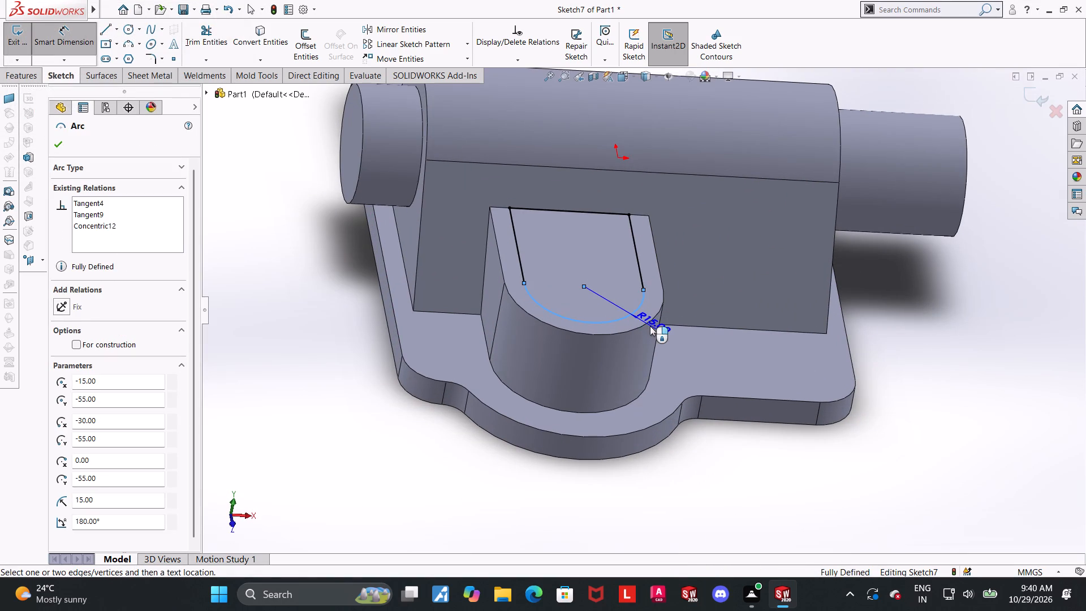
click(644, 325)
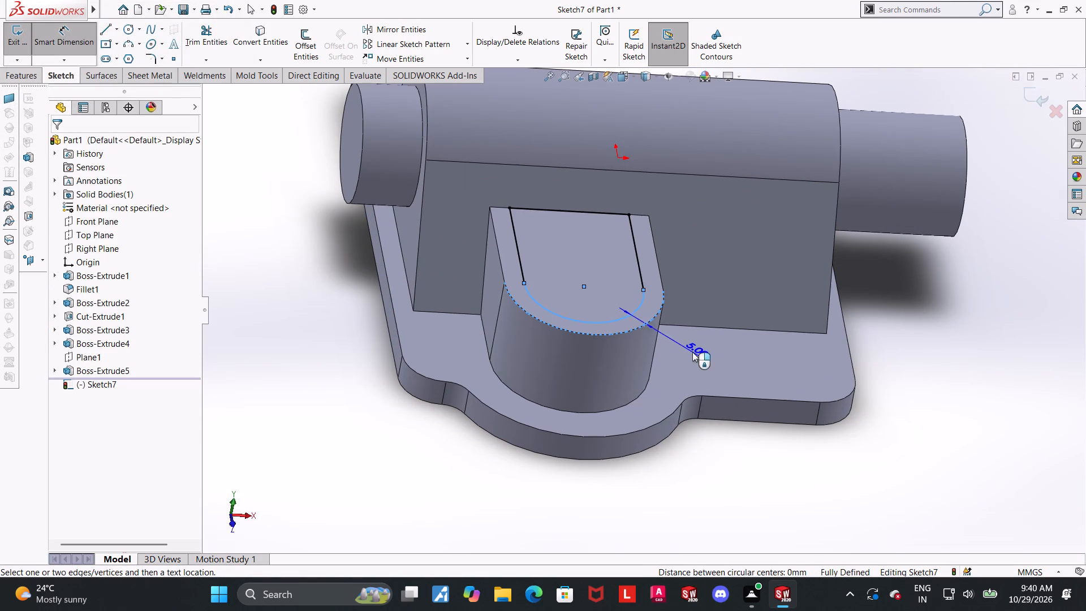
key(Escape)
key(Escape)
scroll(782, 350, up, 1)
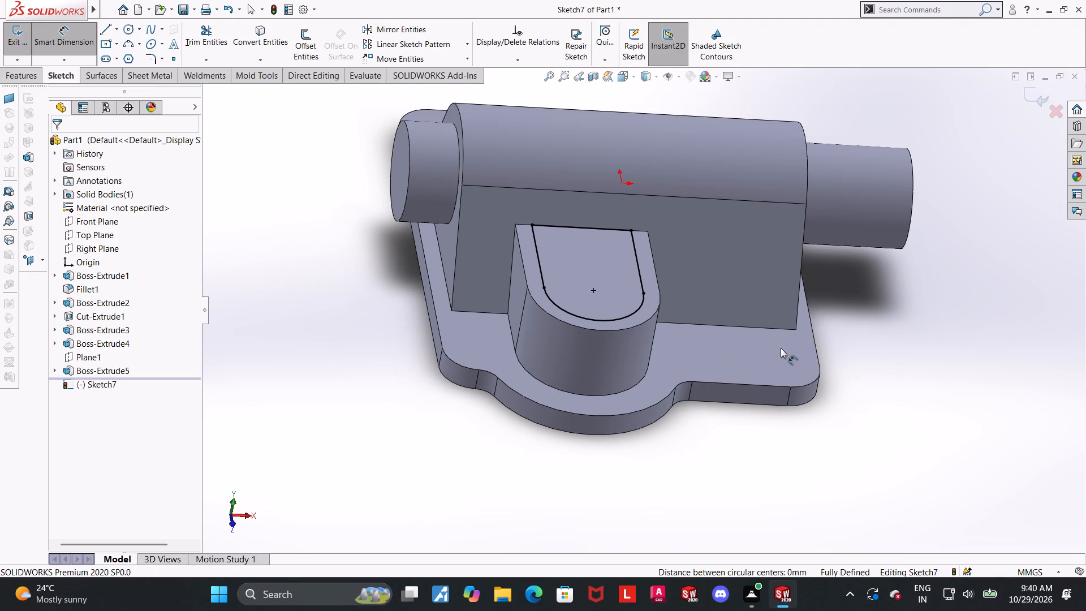
Exit the sketch and start an extruded cut of the U-shaped profile, offset 5 mm from the sketch plane down into the boss.
middle_drag(669, 321, 706, 299)
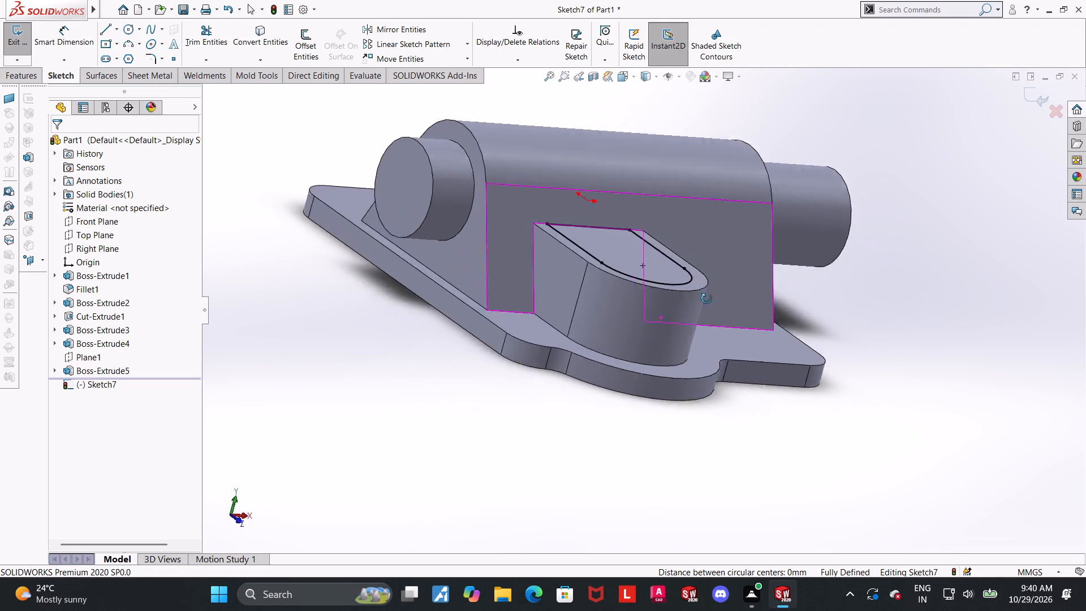
middle_drag(706, 299, 725, 242)
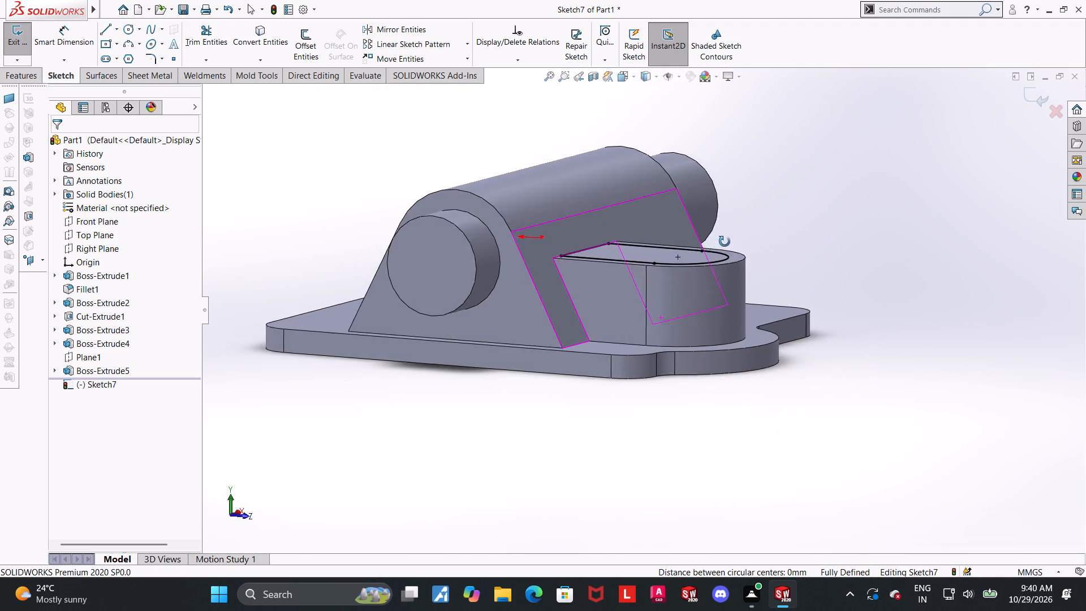
middle_drag(725, 242, 750, 268)
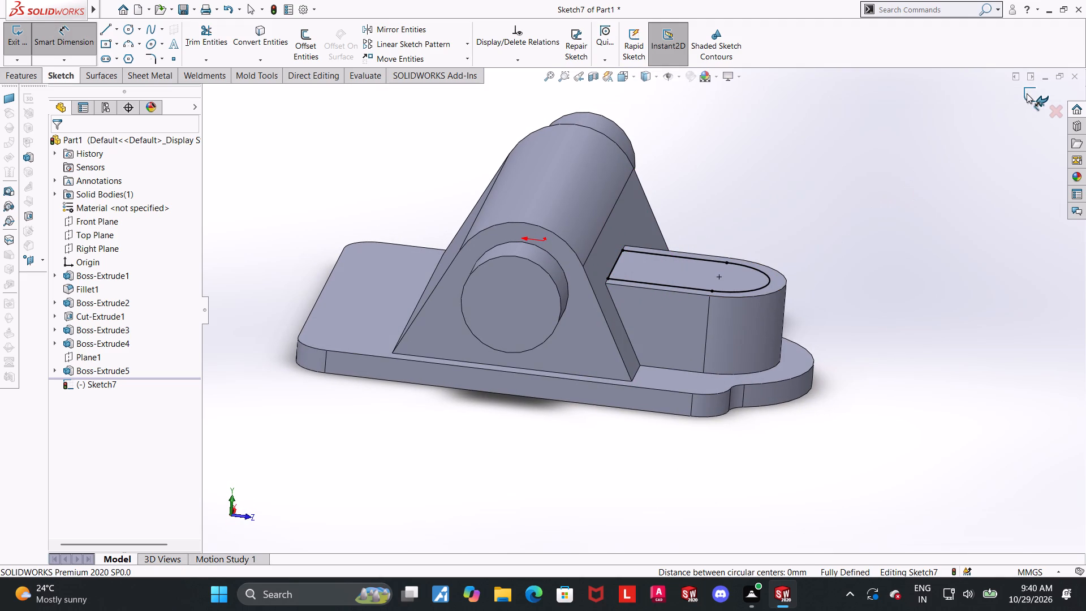
click(1027, 93)
click(185, 29)
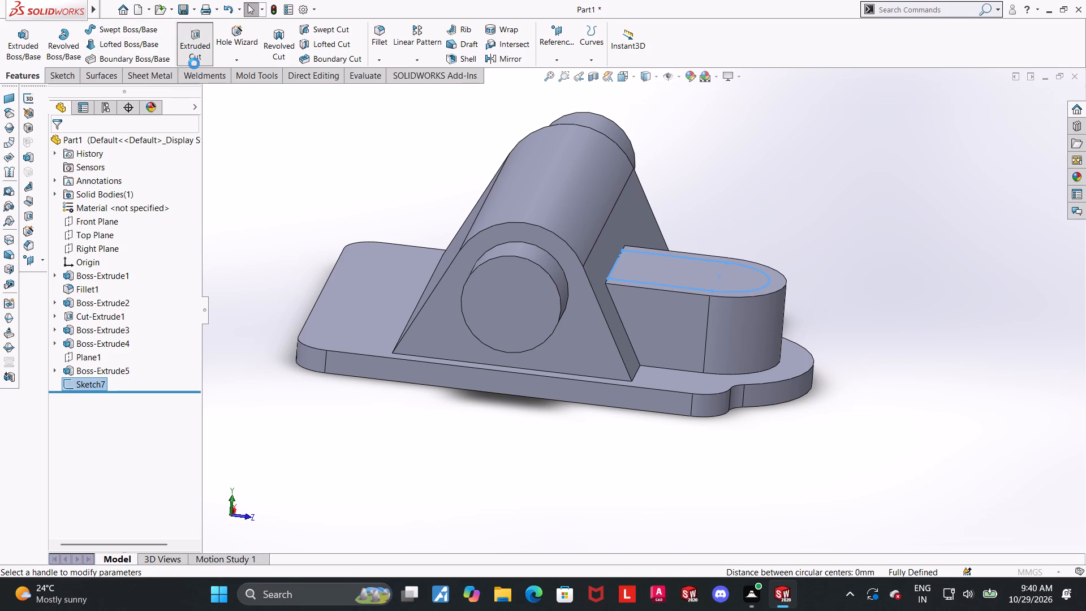
scroll(825, 288, down, 1)
middle_drag(807, 283, 791, 298)
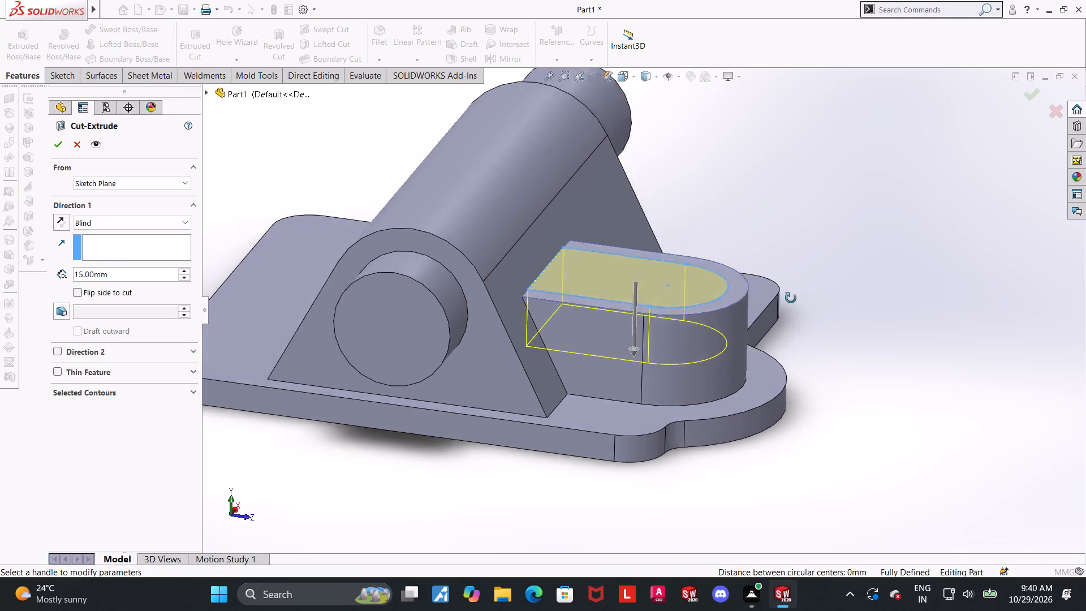
middle_drag(791, 298, 776, 319)
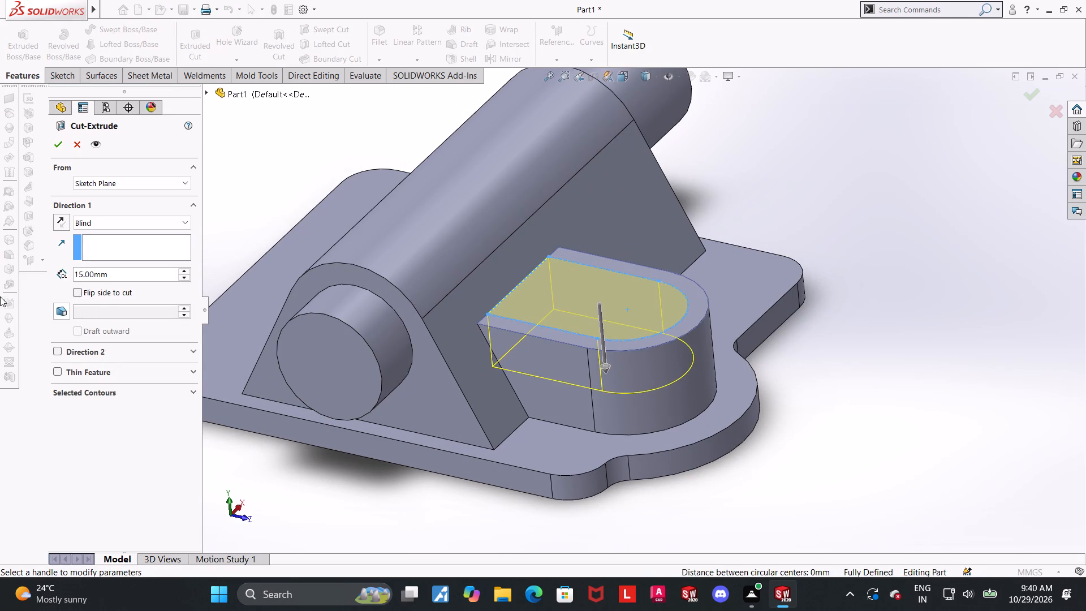
click(124, 274)
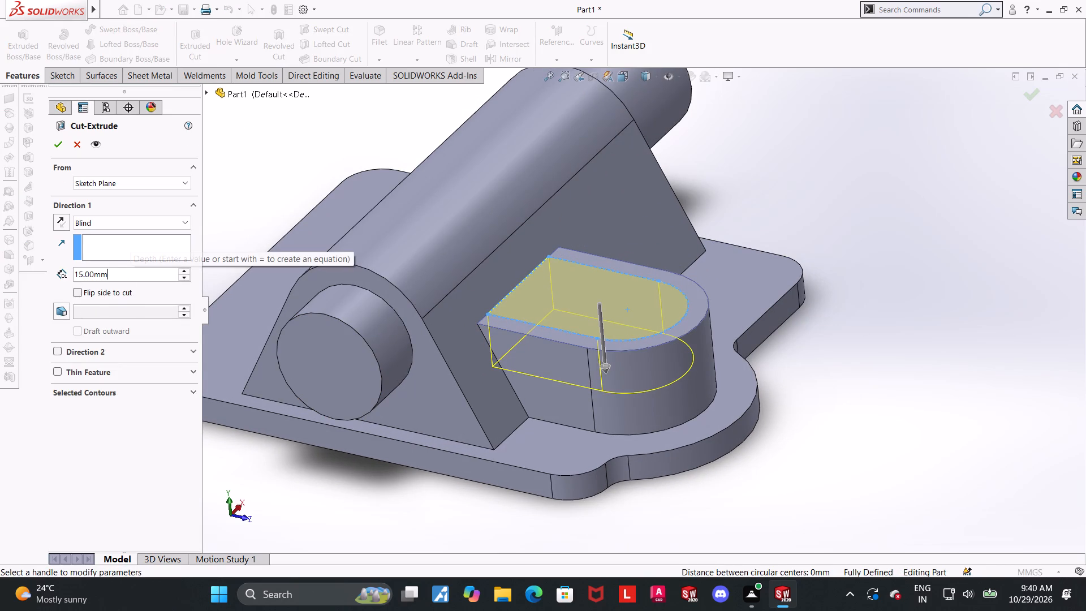
click(116, 182)
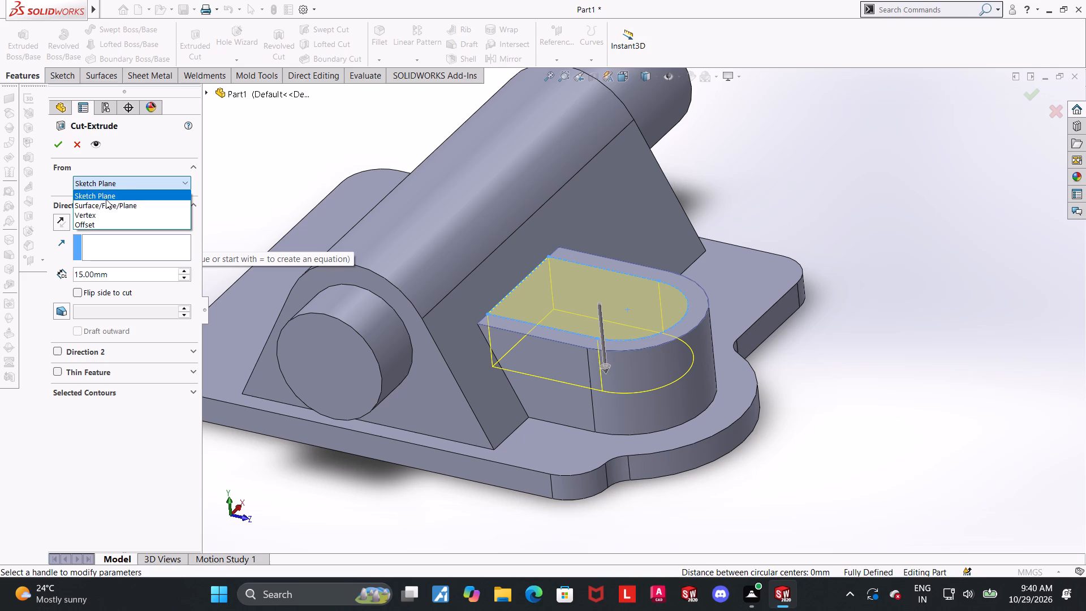
click(104, 221)
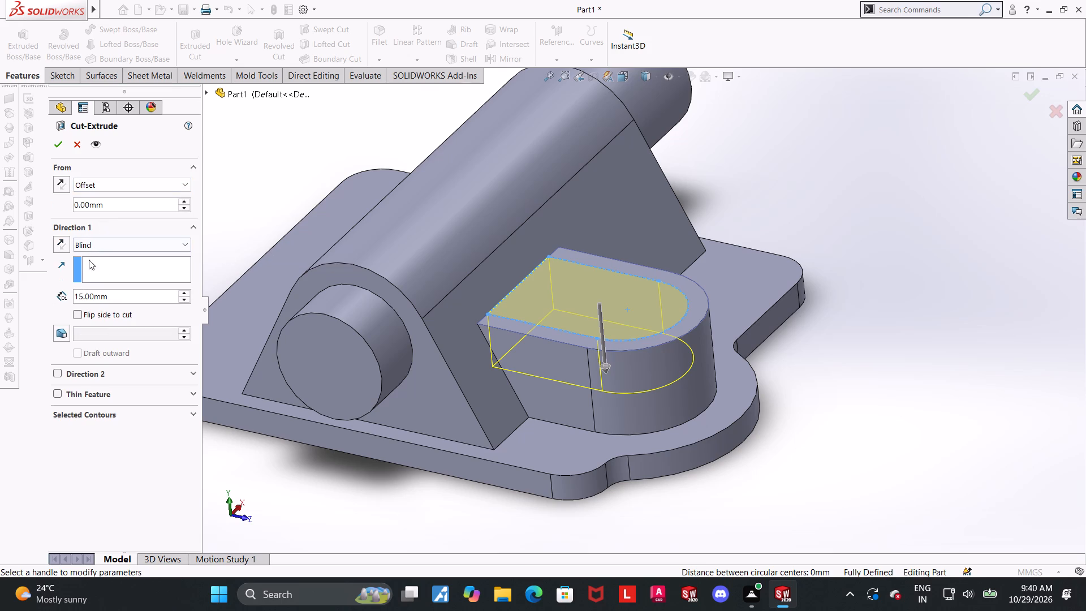
drag(124, 206, 0, 197)
key(5)
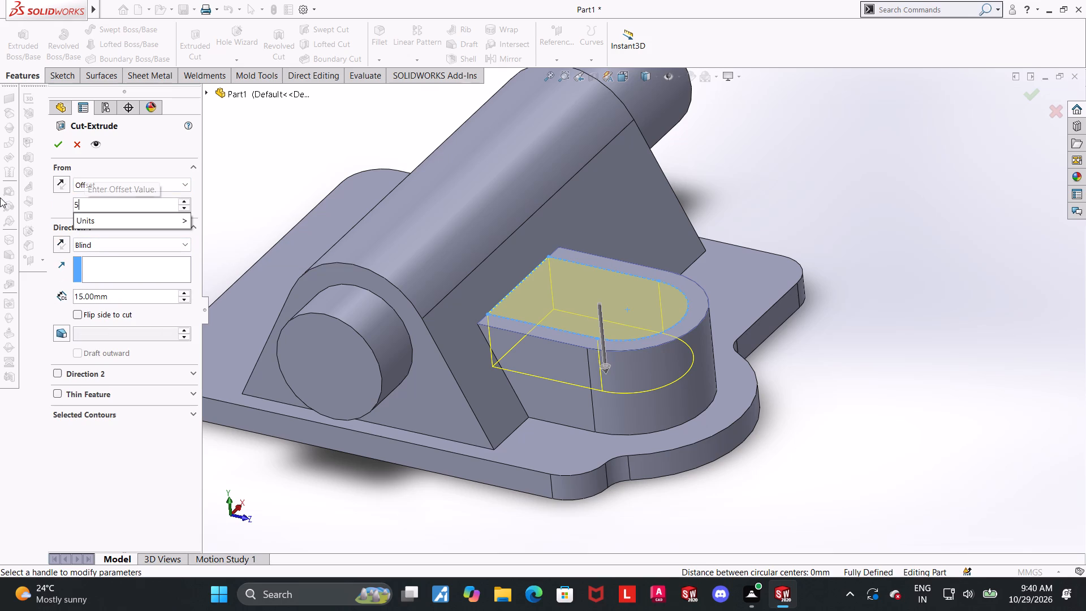
key(Return)
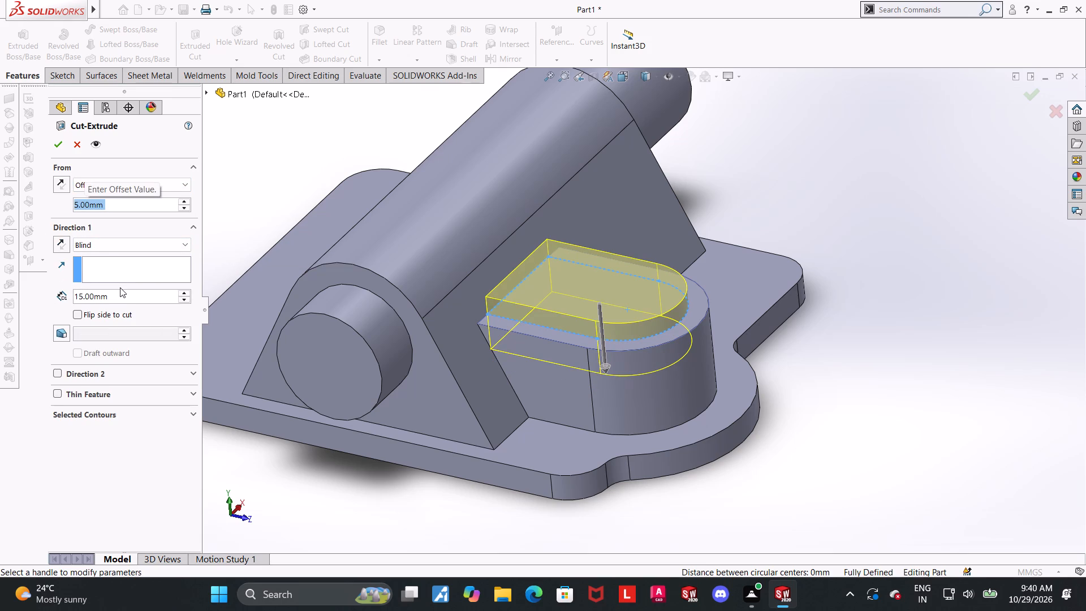
middle_drag(599, 392, 620, 295)
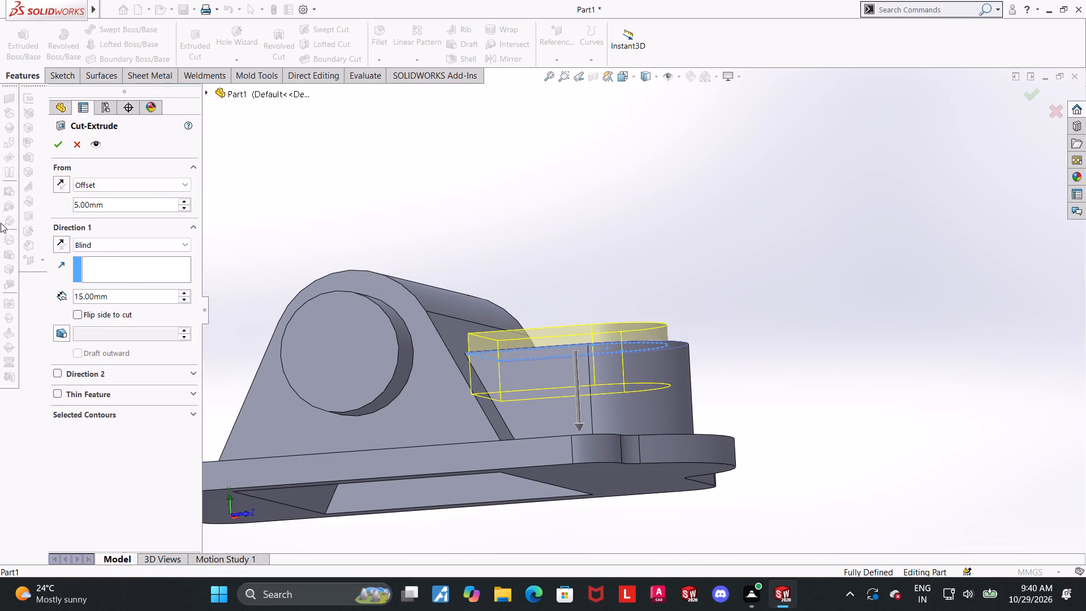
click(65, 178)
middle_drag(814, 326, 848, 375)
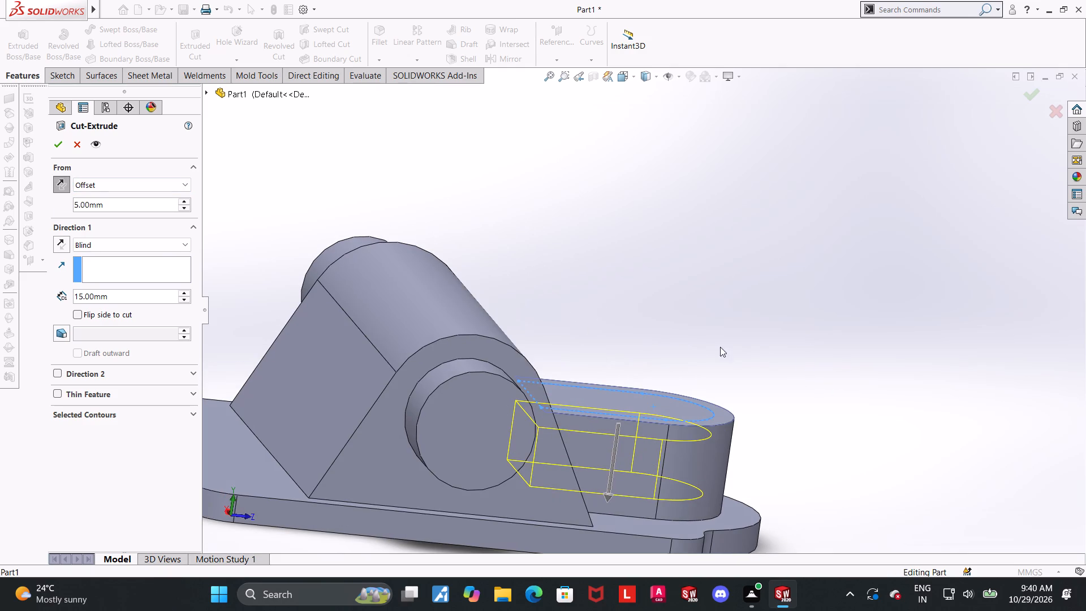
Set the cut's end condition to Through All and complete the cut through the plate's underside.
click(96, 242)
click(91, 266)
middle_drag(764, 328, 731, 353)
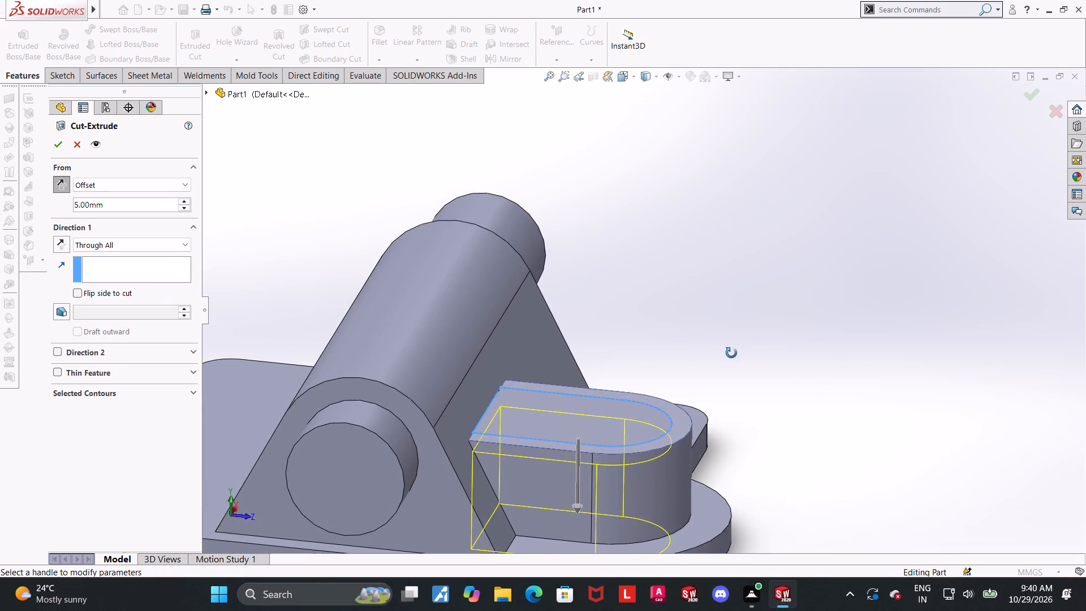
middle_drag(731, 353, 725, 377)
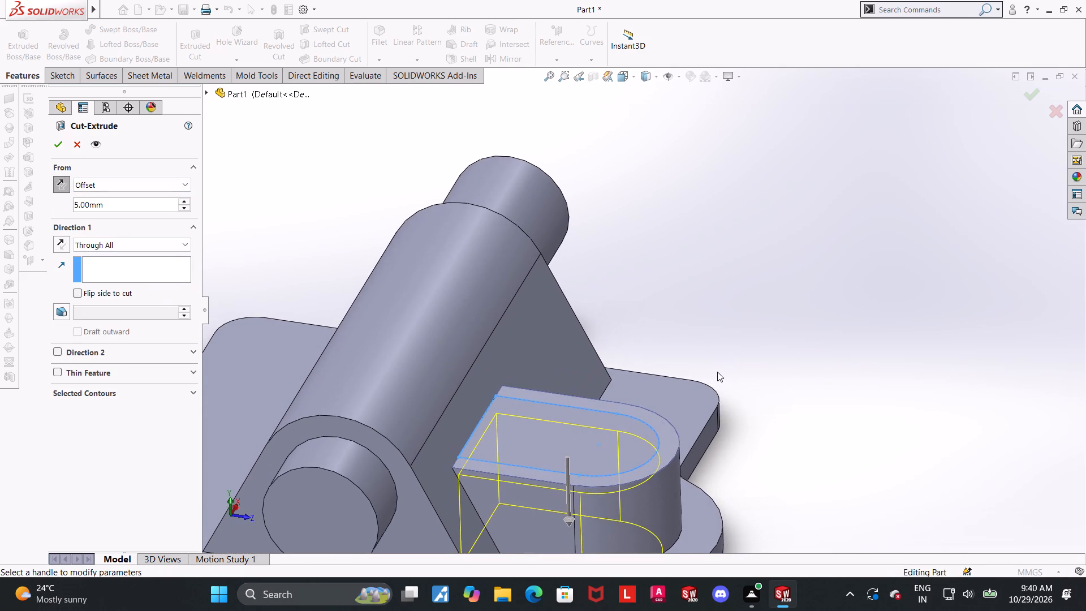
scroll(717, 372, up, 4)
scroll(635, 399, down, 2)
middle_drag(643, 414, 647, 298)
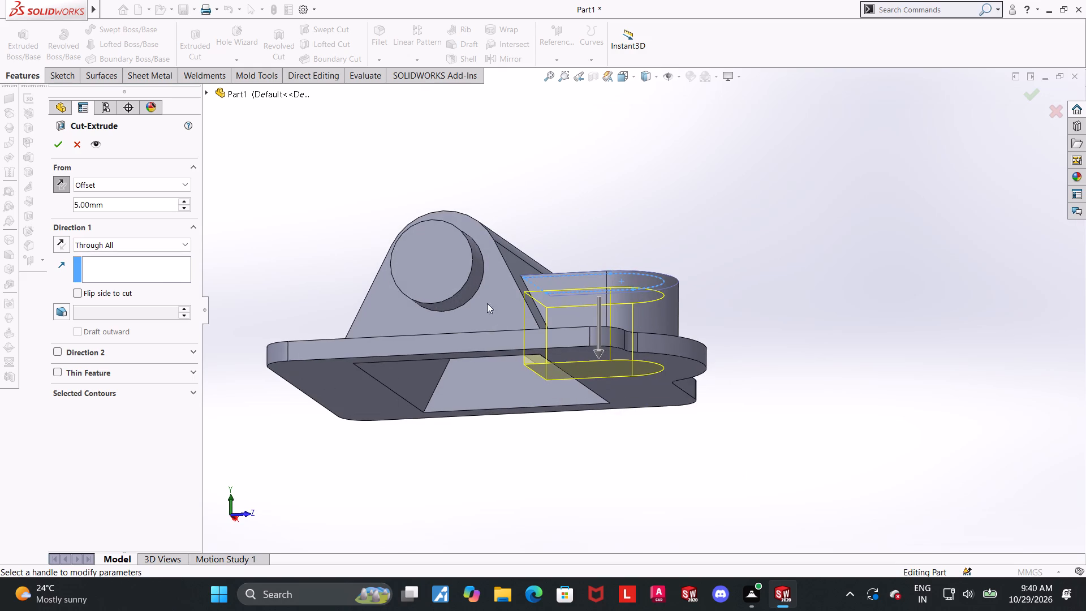
click(61, 137)
click(941, 305)
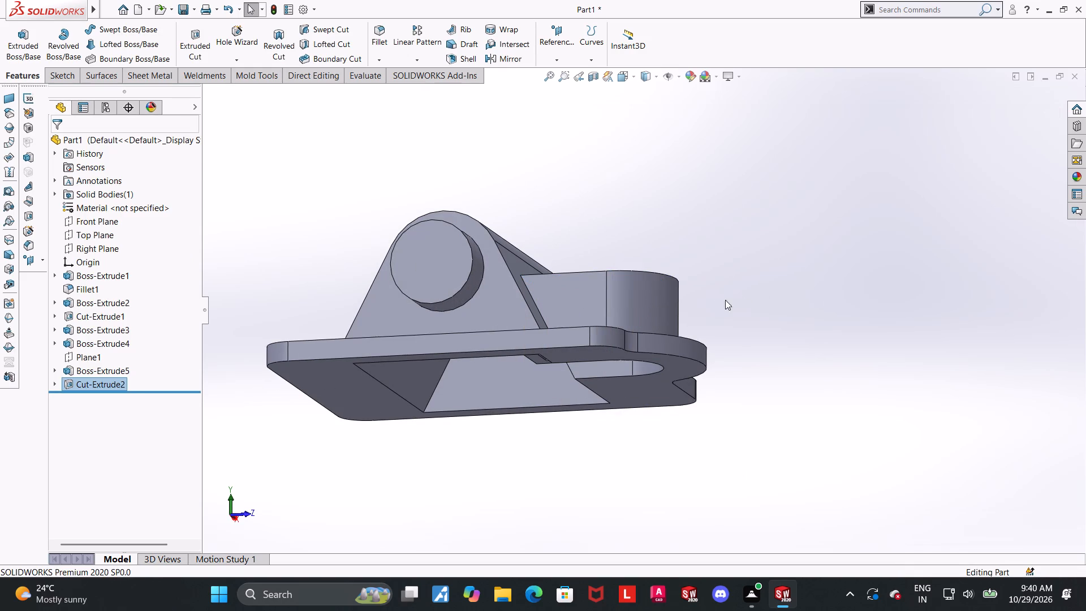
Create a planar section view of the part through the Right Plane, exposing the hollowed body and round-ended boss.
middle_drag(714, 300, 728, 144)
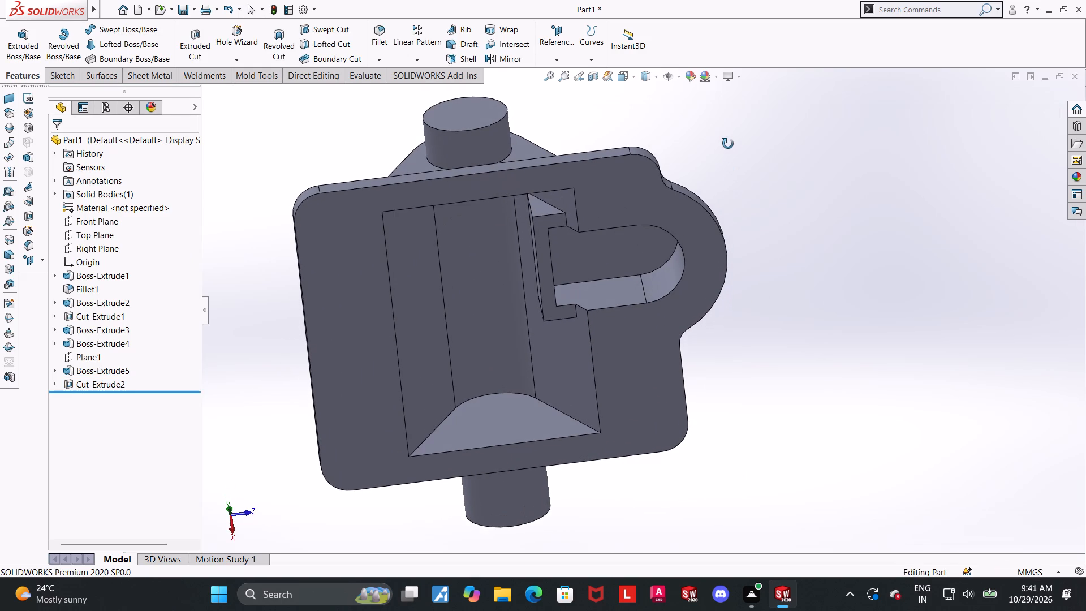
middle_drag(728, 144, 728, 150)
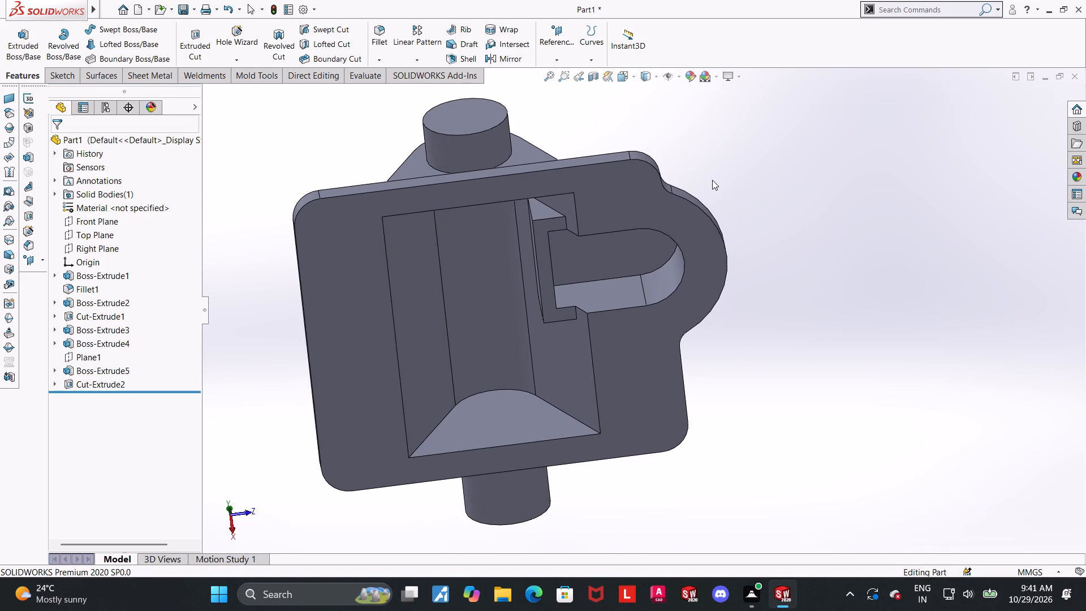
middle_drag(712, 180, 698, 224)
click(594, 79)
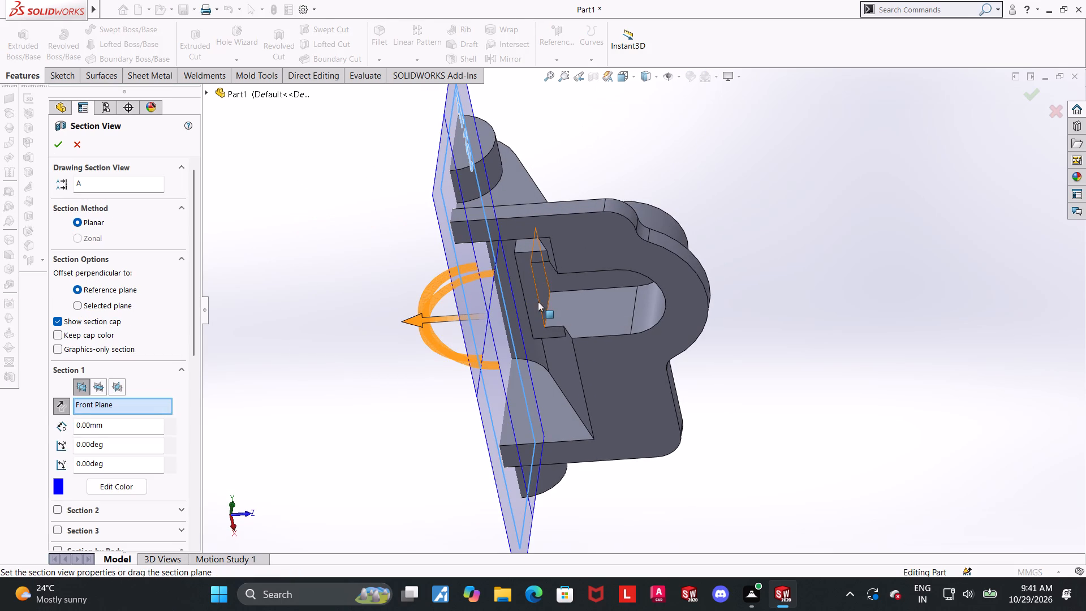
click(118, 391)
click(58, 139)
click(948, 229)
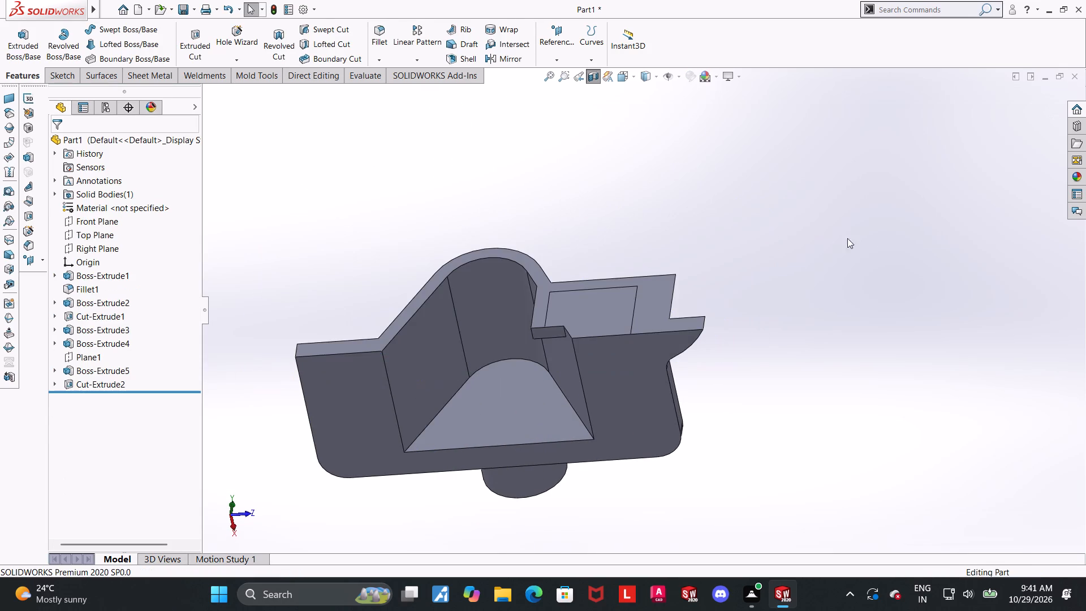
Reopen the section view on the Right Plane and apply it with an offset of -16 mm.
middle_drag(820, 240, 763, 427)
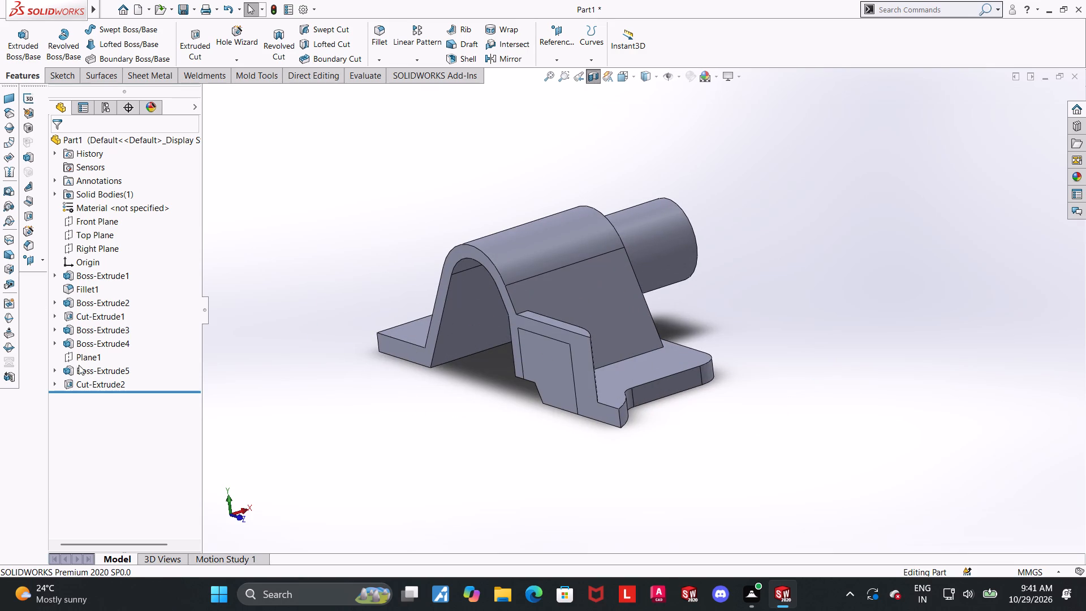
click(597, 73)
click(597, 74)
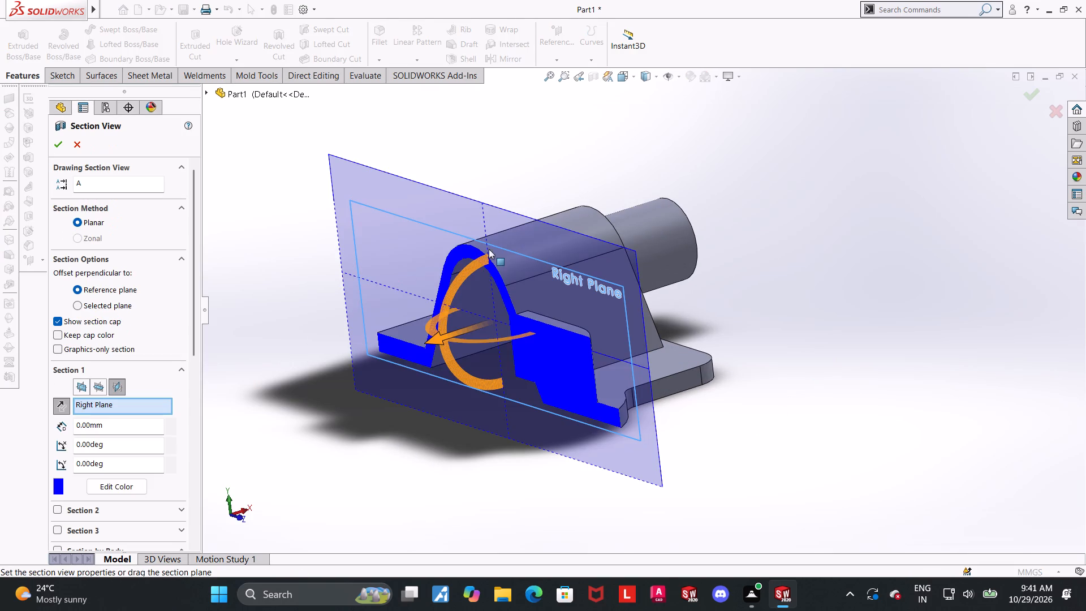
drag(452, 333, 415, 358)
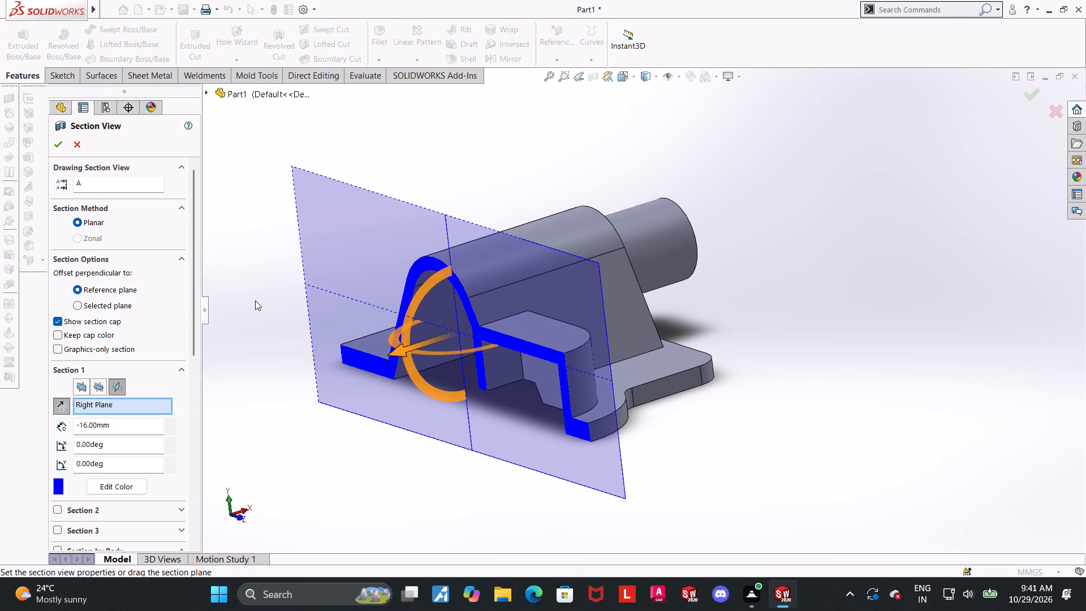
click(58, 141)
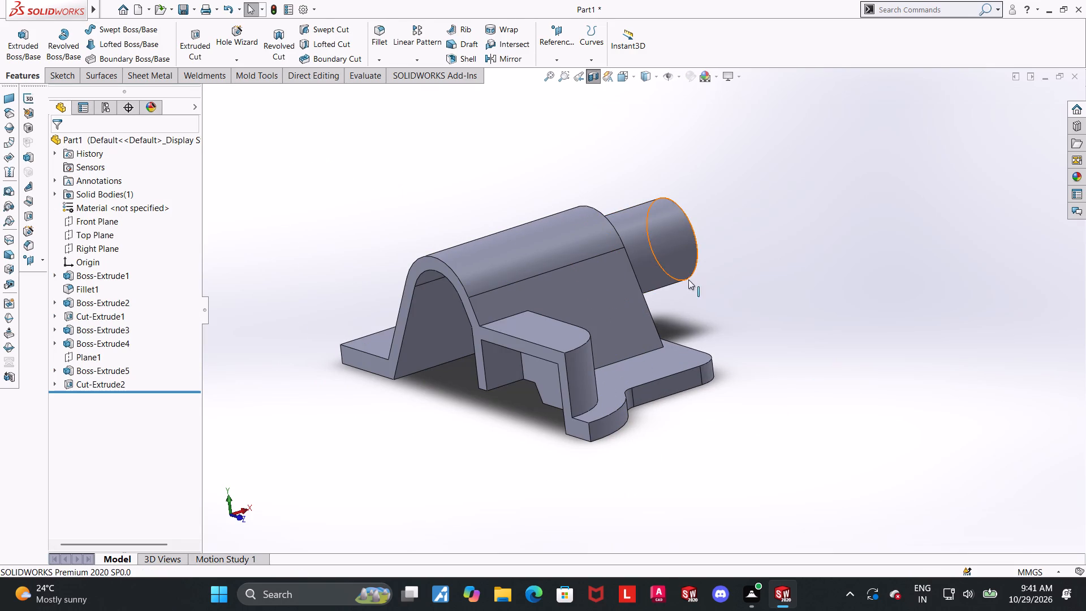
Examine the sectioned part where the round-ended boss's pocket meets the tapered body's cavity, and turn off the section view.
middle_drag(721, 325, 775, 259)
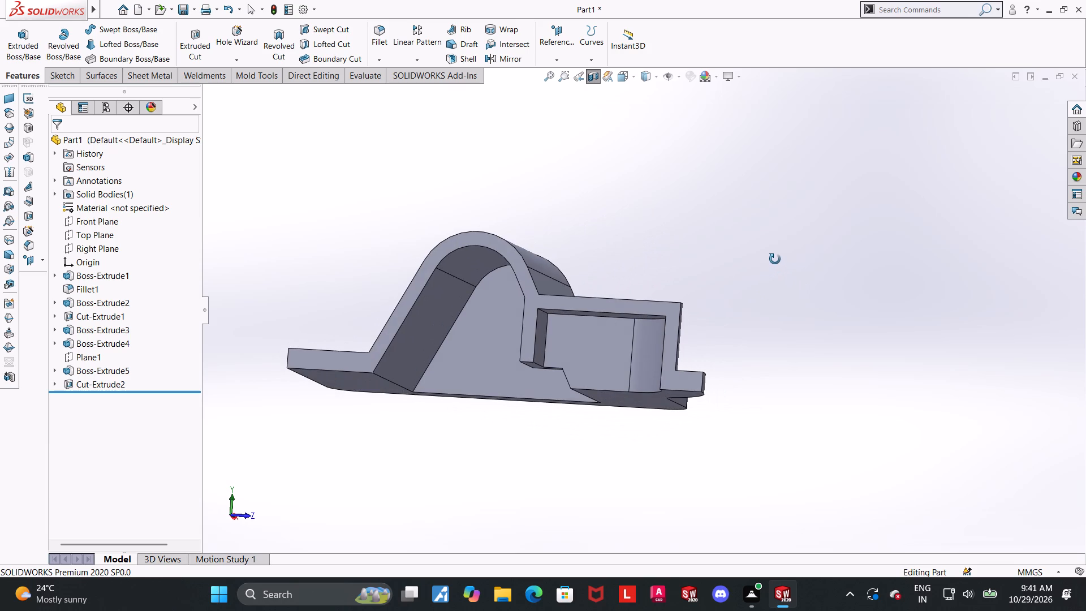
middle_drag(775, 259, 843, 256)
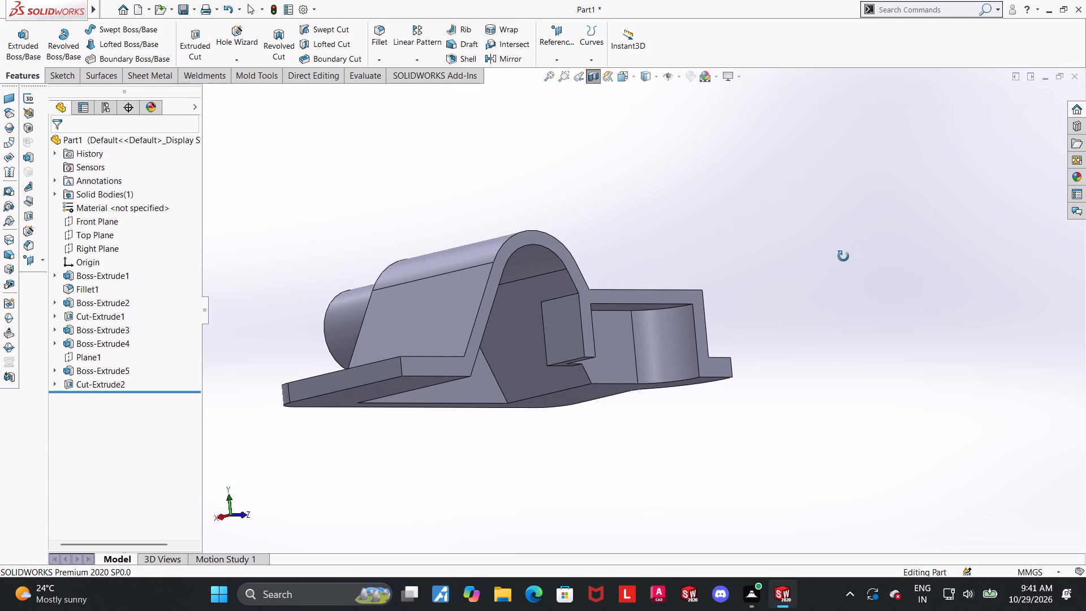
middle_drag(843, 256, 826, 256)
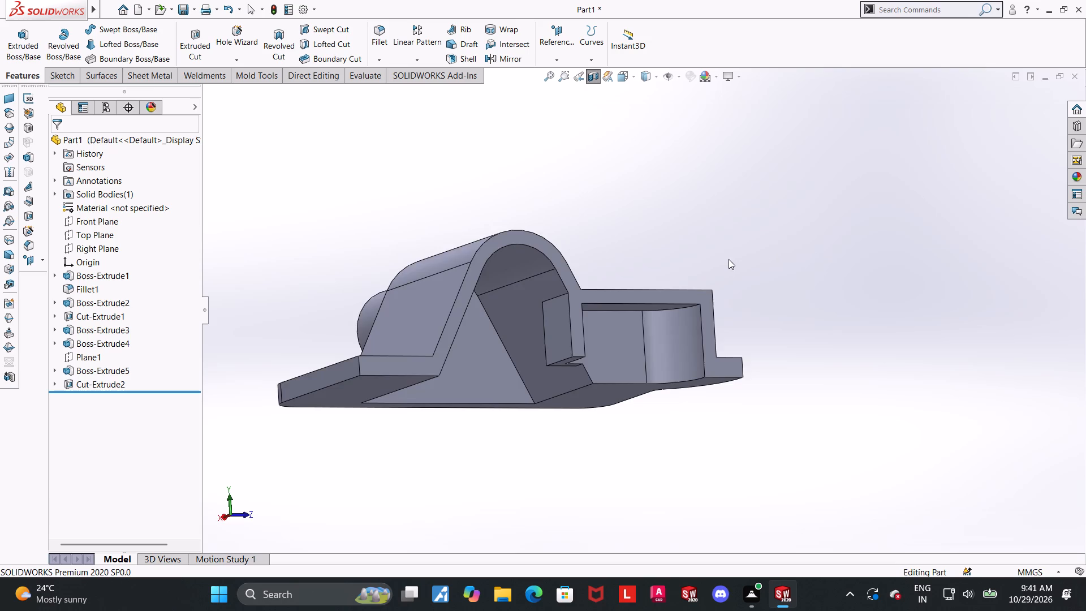
middle_drag(728, 259, 671, 347)
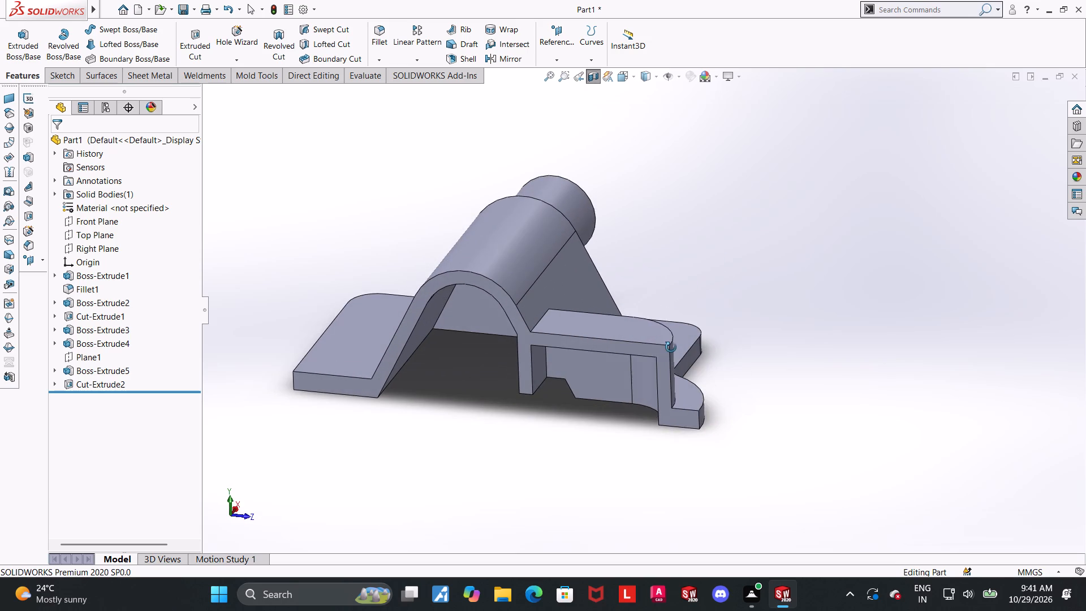
middle_drag(671, 347, 669, 357)
middle_drag(697, 333, 745, 257)
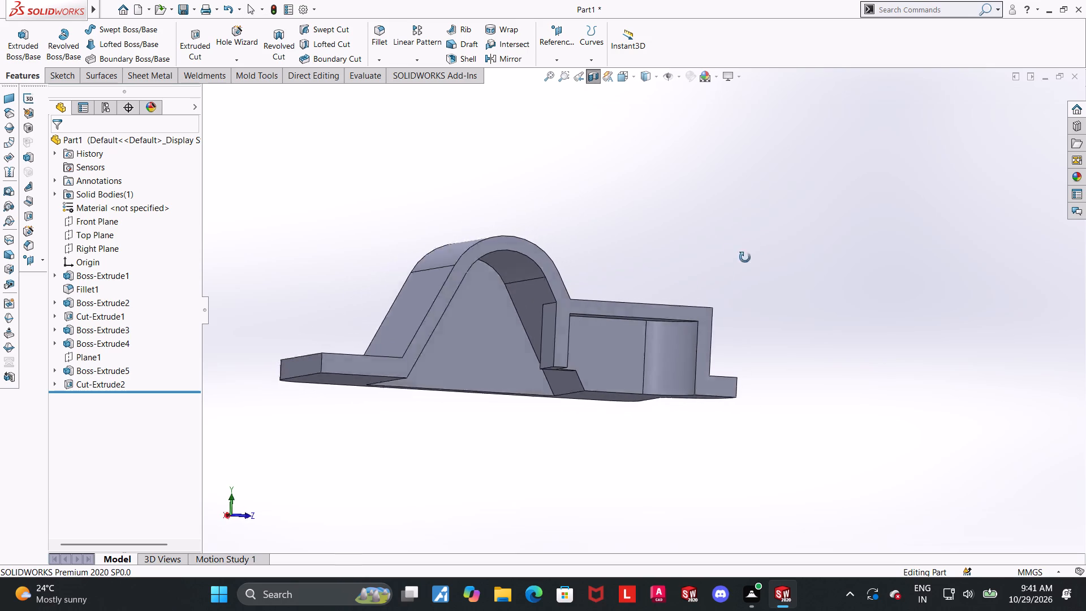
middle_drag(745, 257, 742, 264)
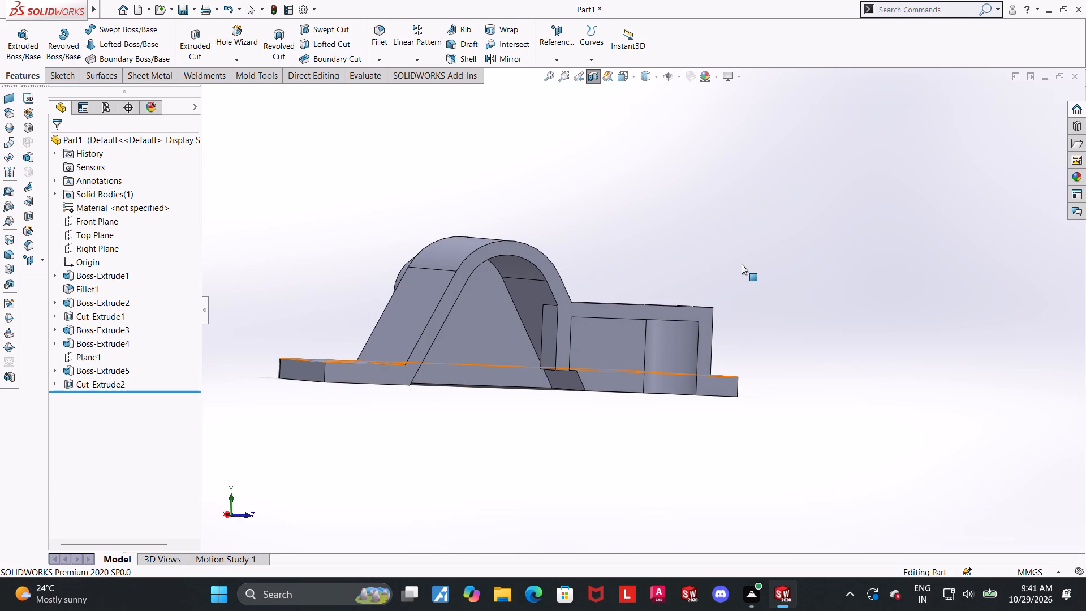
scroll(742, 264, up, 2)
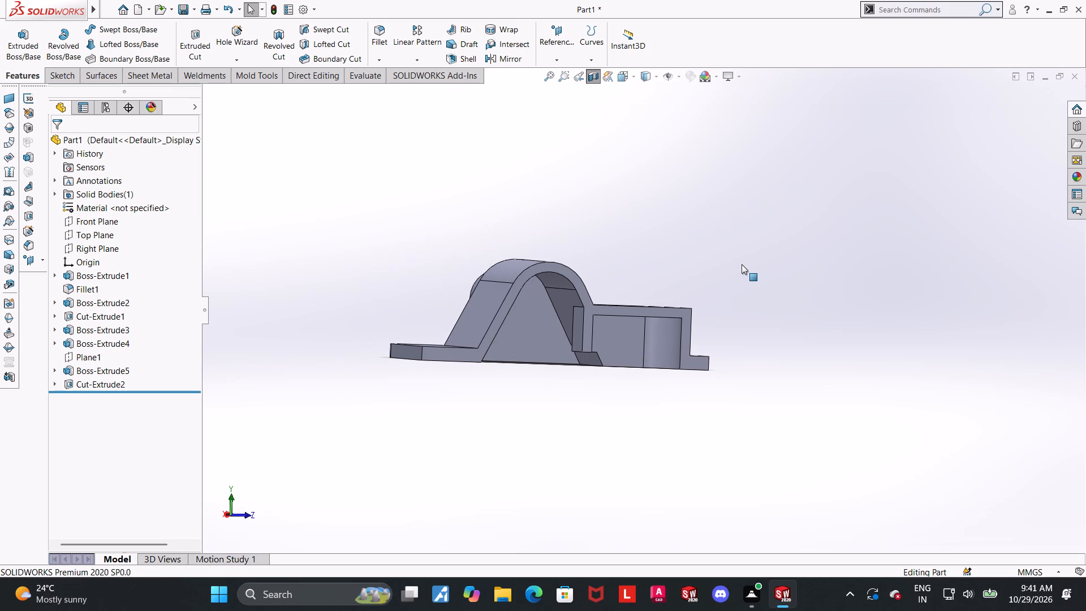
scroll(676, 261, up, 2)
middle_drag(669, 261, 634, 272)
scroll(624, 303, down, 7)
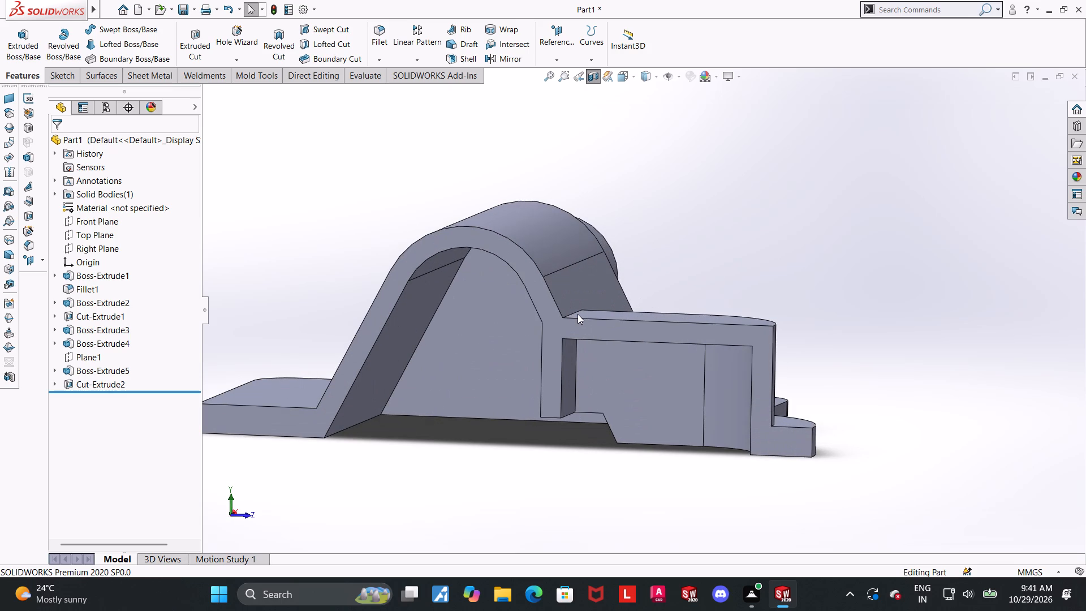
scroll(569, 320, up, 2)
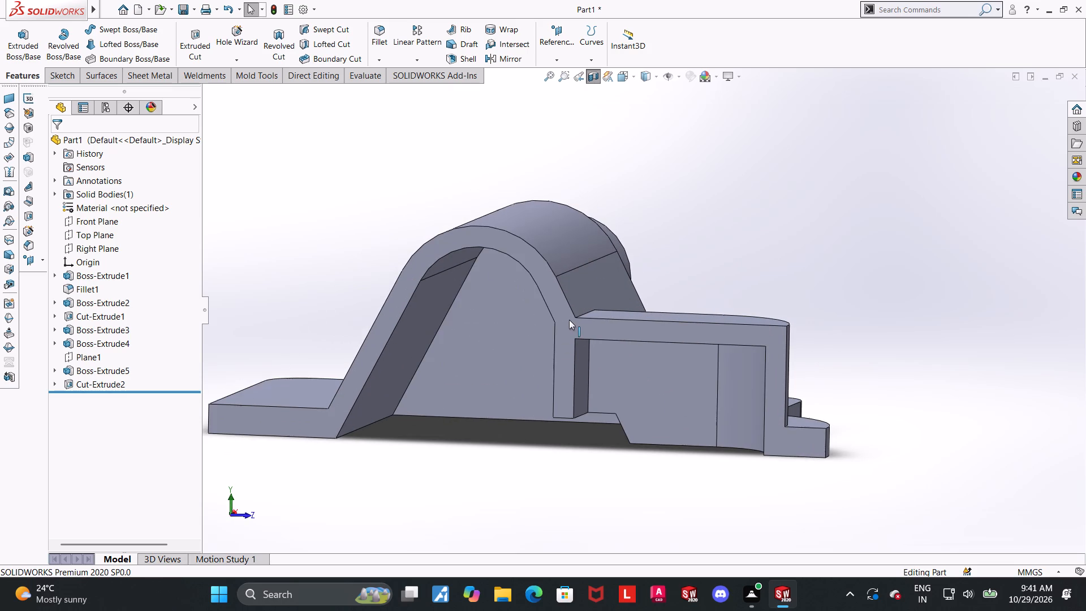
scroll(569, 320, down, 1)
middle_drag(708, 393, 723, 200)
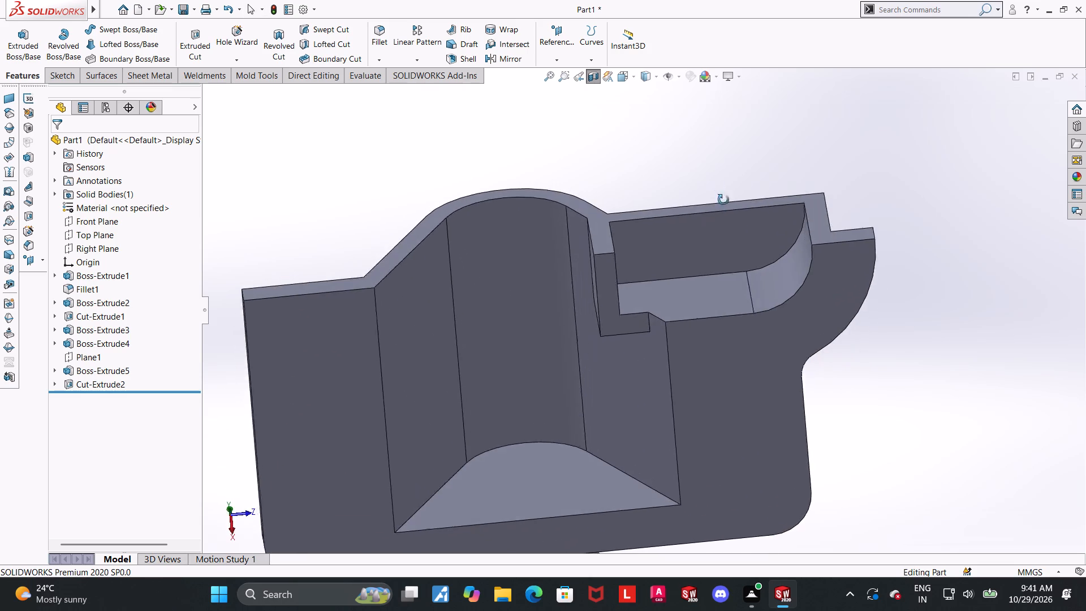
middle_drag(723, 200, 694, 457)
scroll(694, 458, up, 5)
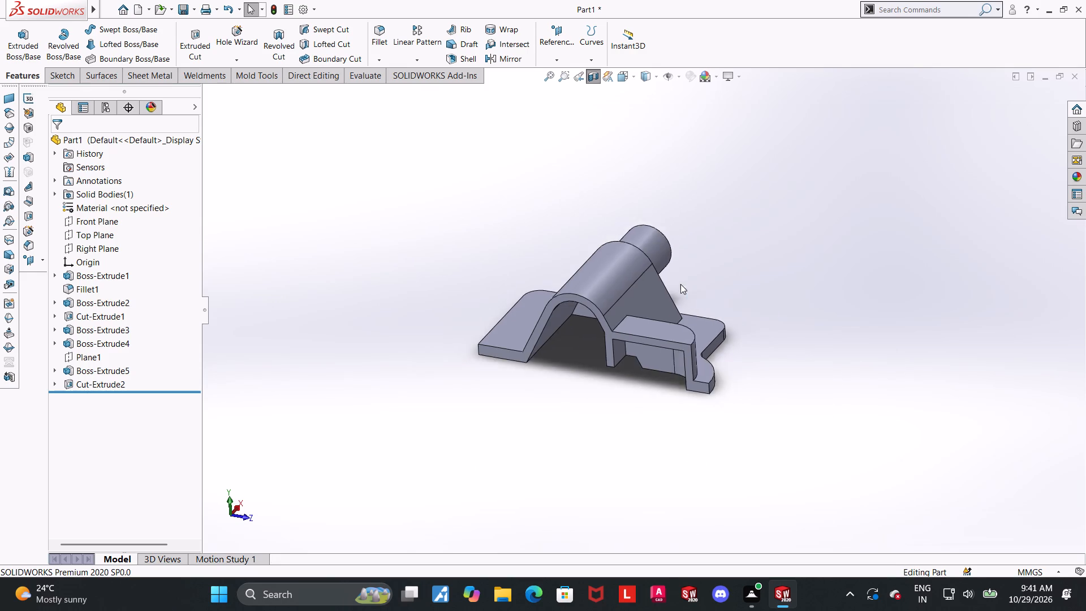
scroll(680, 284, down, 3)
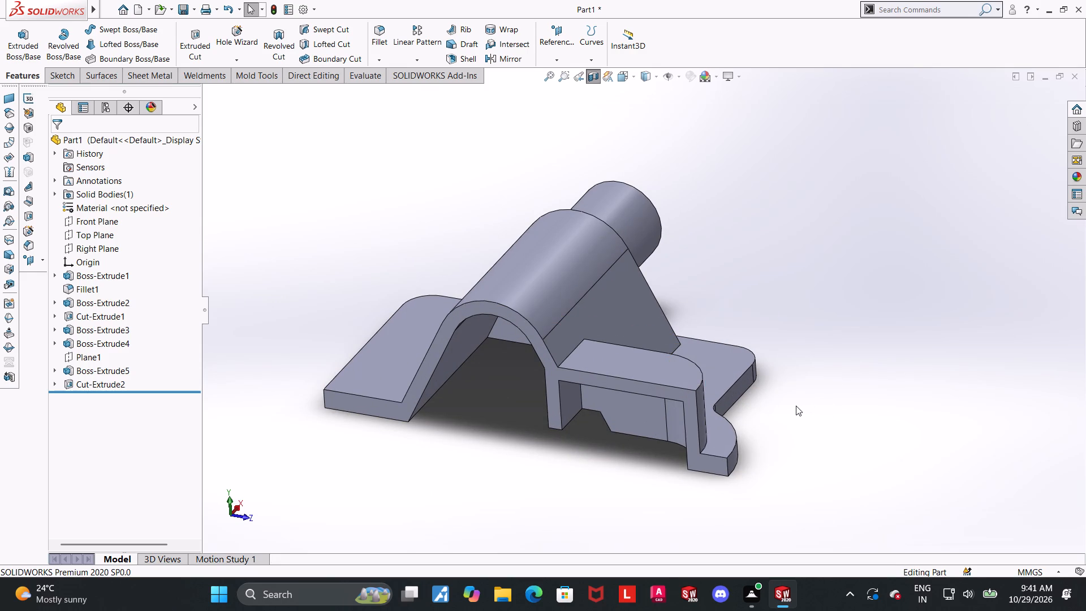
scroll(796, 406, up, 1)
scroll(677, 394, down, 2)
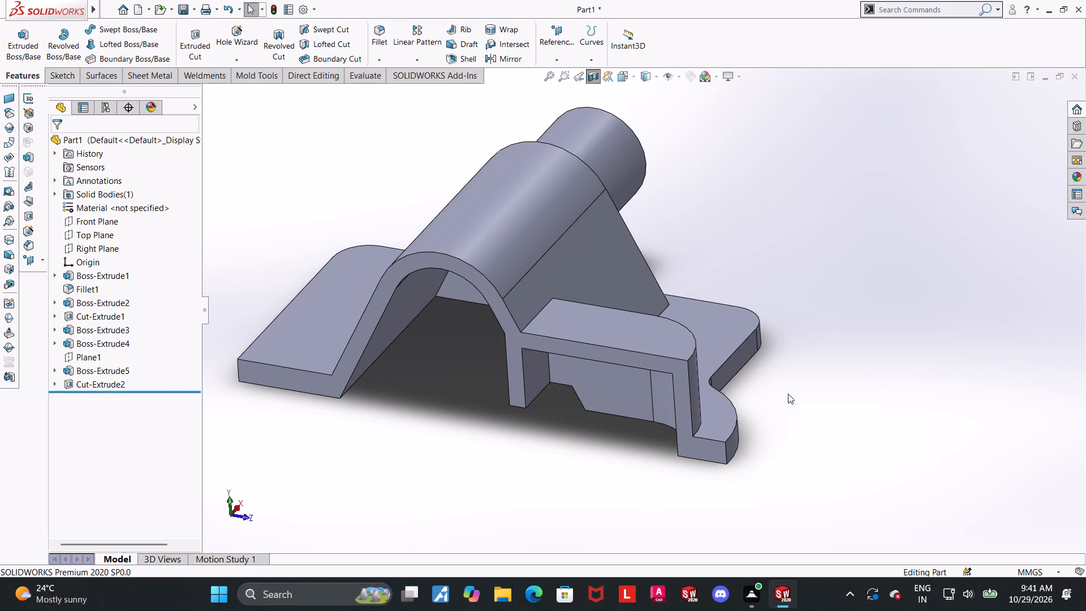
middle_drag(804, 373, 791, 274)
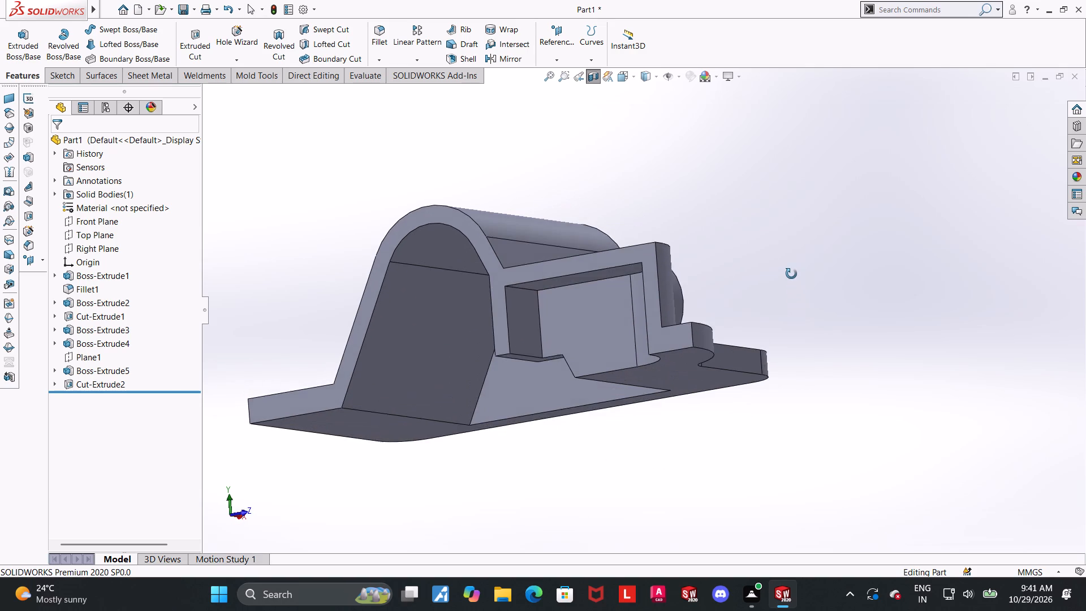
middle_drag(791, 274, 764, 323)
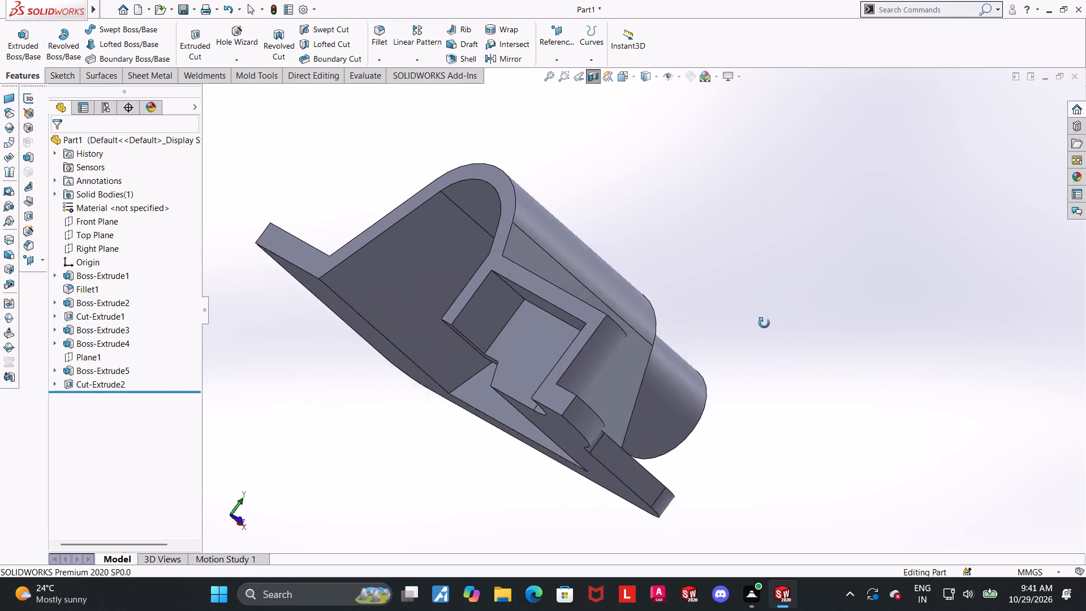
middle_drag(764, 323, 817, 386)
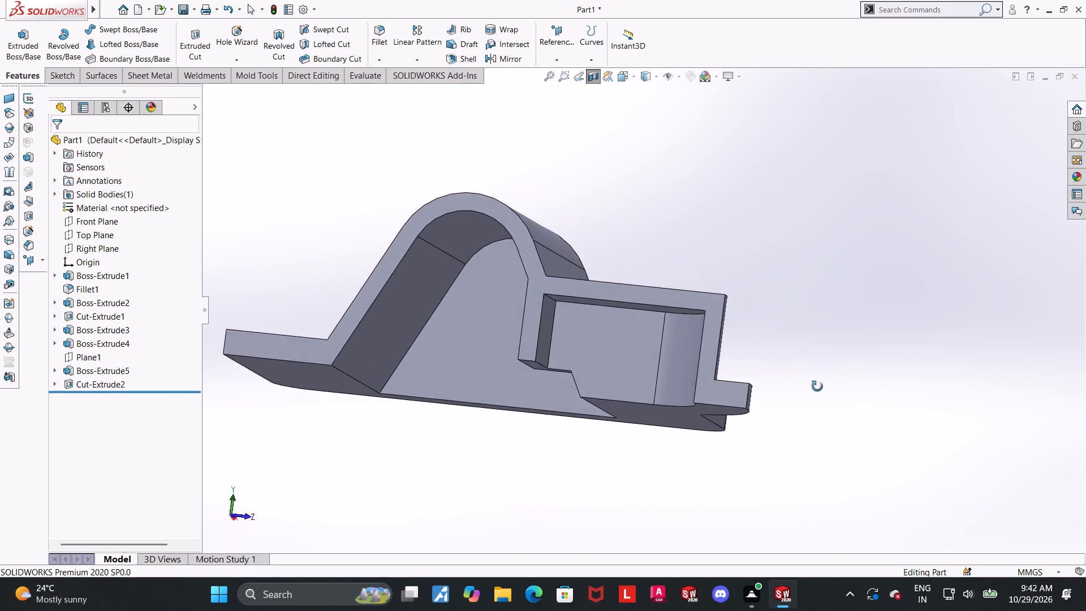
middle_drag(817, 386, 826, 433)
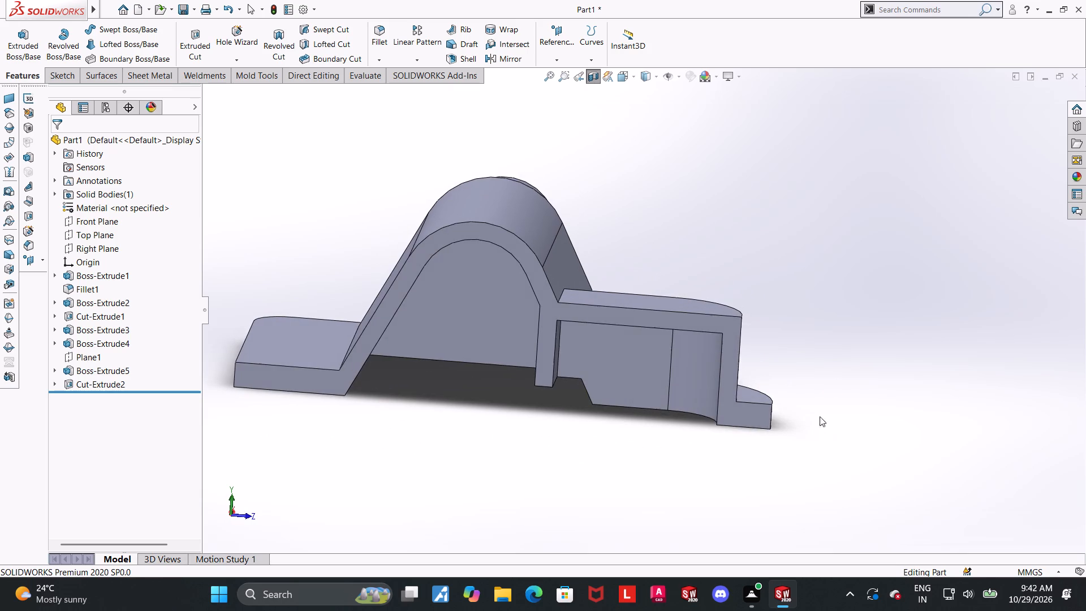
click(595, 81)
Examine the complete part's underside and exterior, especially where the round-ended boss joins the tapered body.
scroll(687, 359, up, 1)
middle_drag(717, 377, 715, 182)
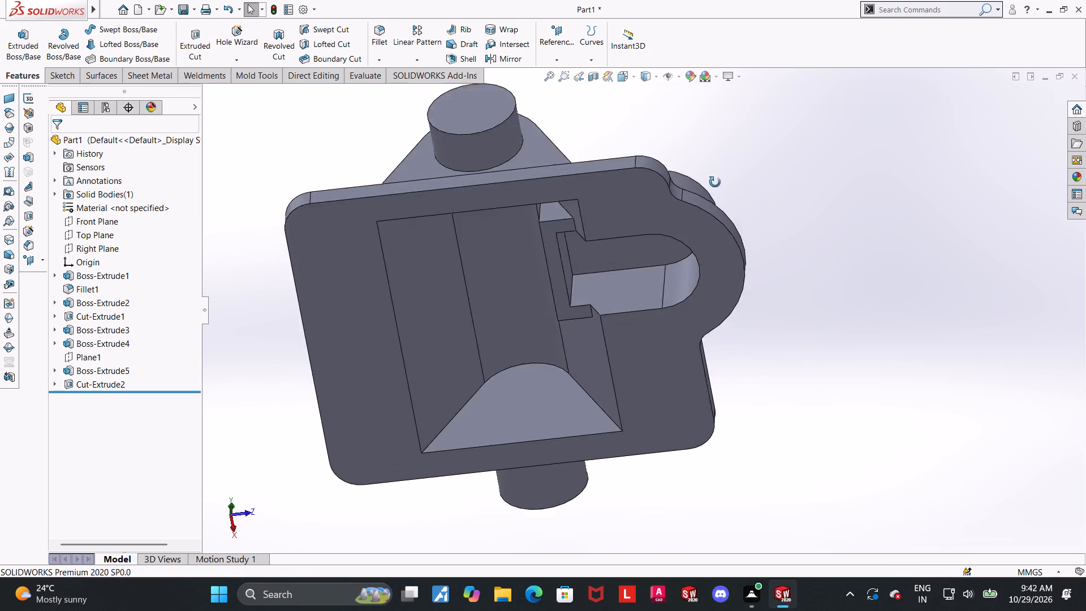
middle_drag(715, 182, 713, 150)
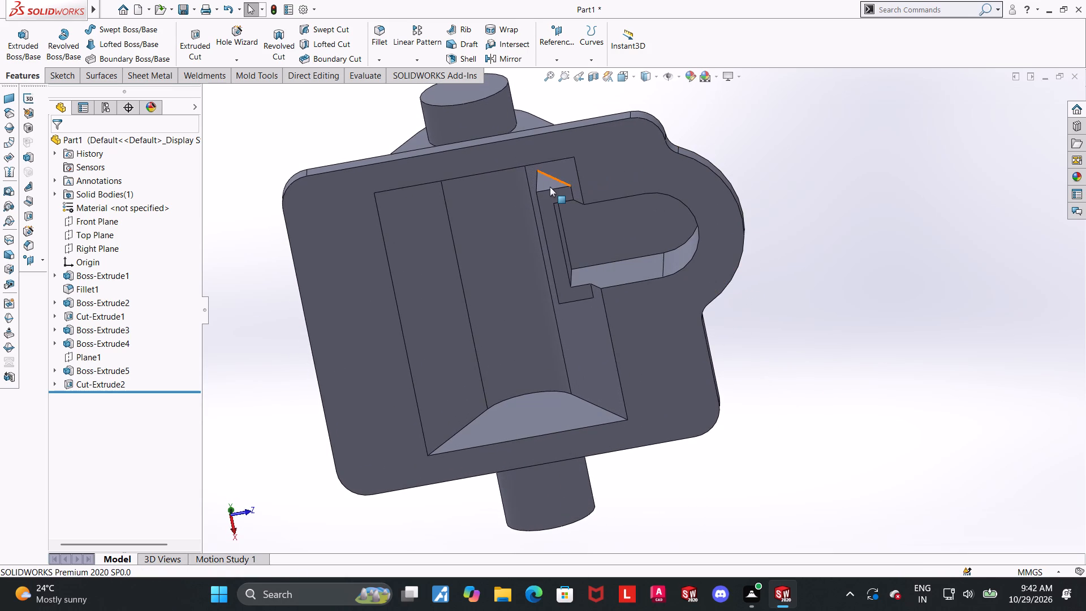
scroll(618, 372, up, 2)
middle_drag(656, 248, 614, 334)
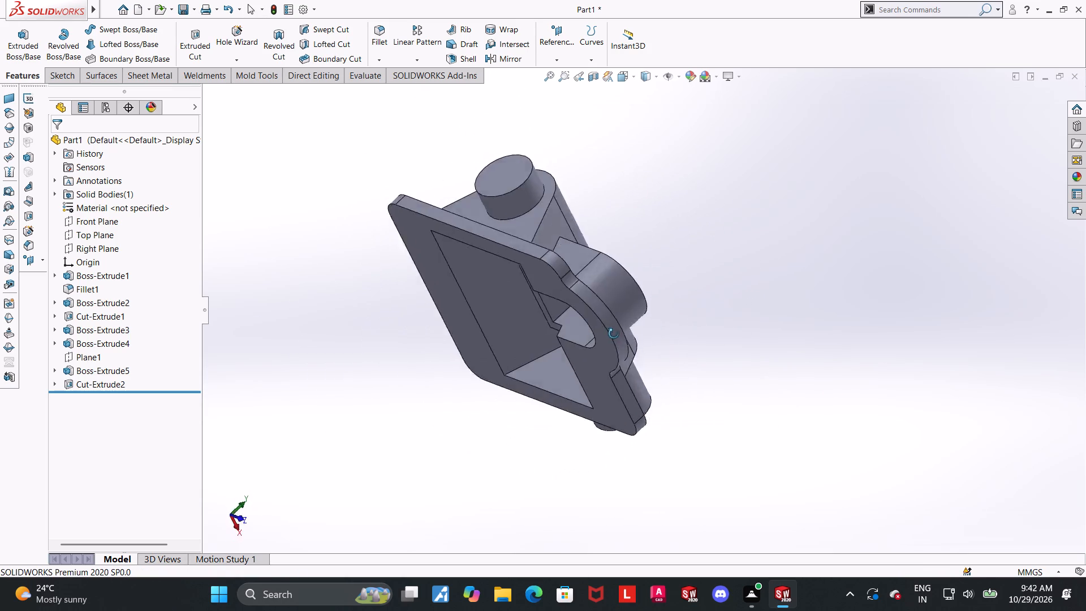
middle_drag(614, 334, 636, 317)
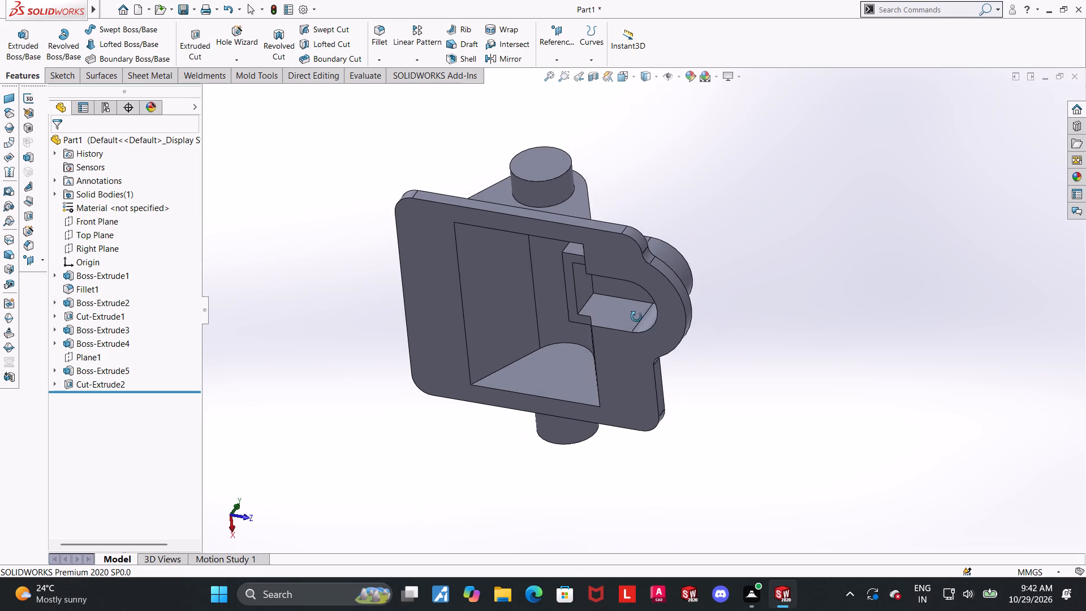
middle_drag(636, 317, 584, 473)
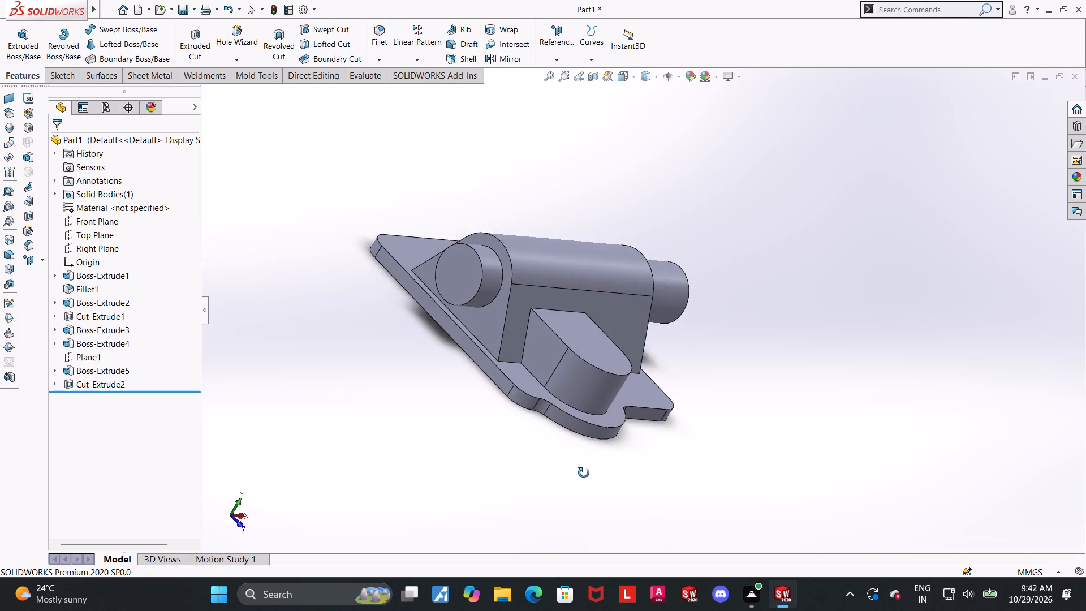
middle_drag(584, 473, 636, 483)
middle_drag(587, 415, 585, 346)
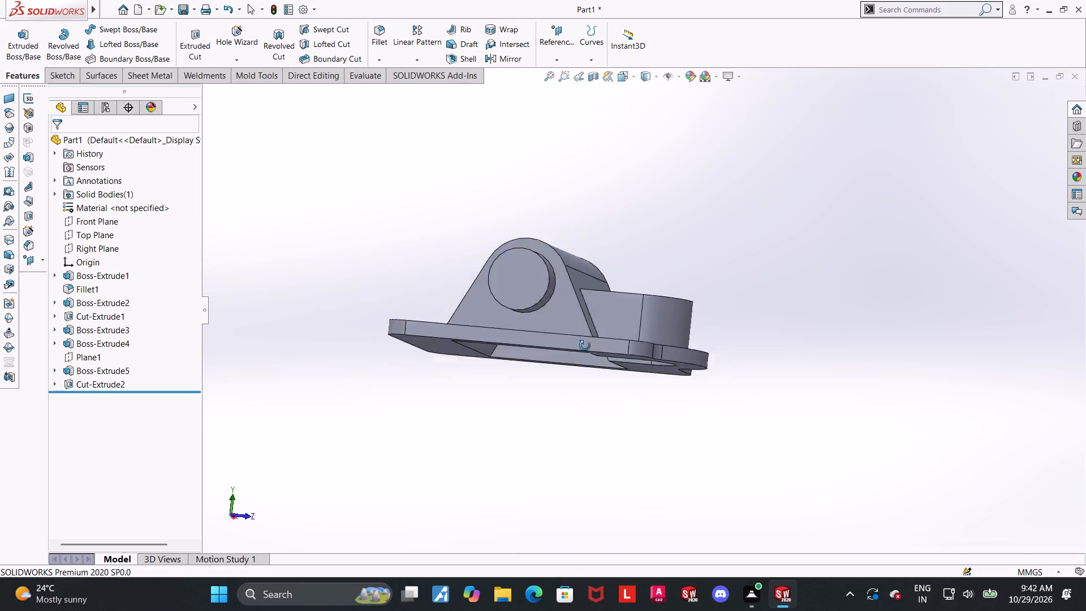
middle_drag(585, 346, 591, 276)
middle_drag(614, 278, 615, 241)
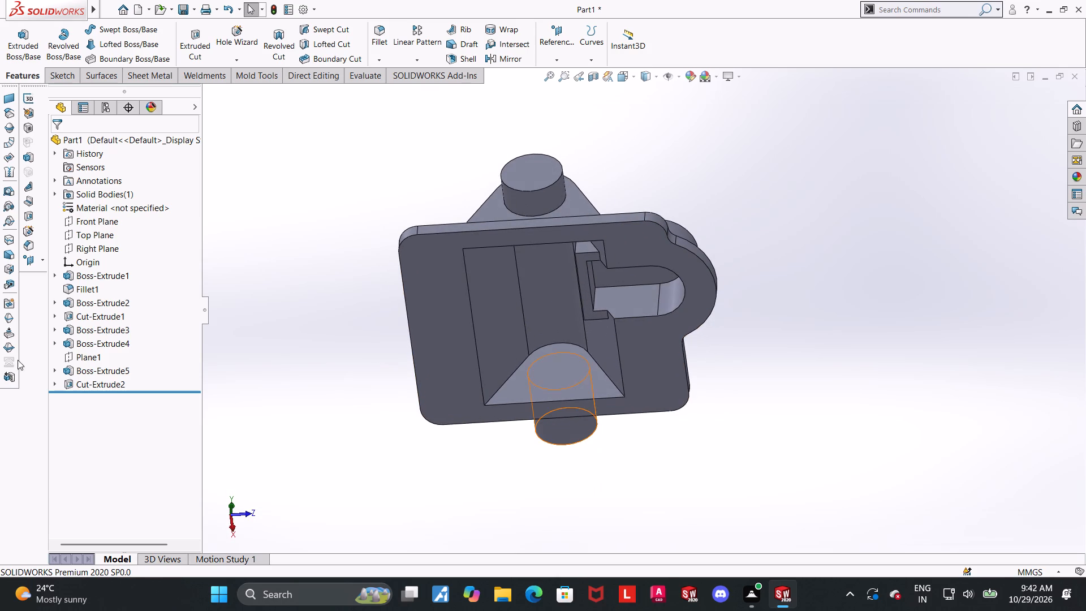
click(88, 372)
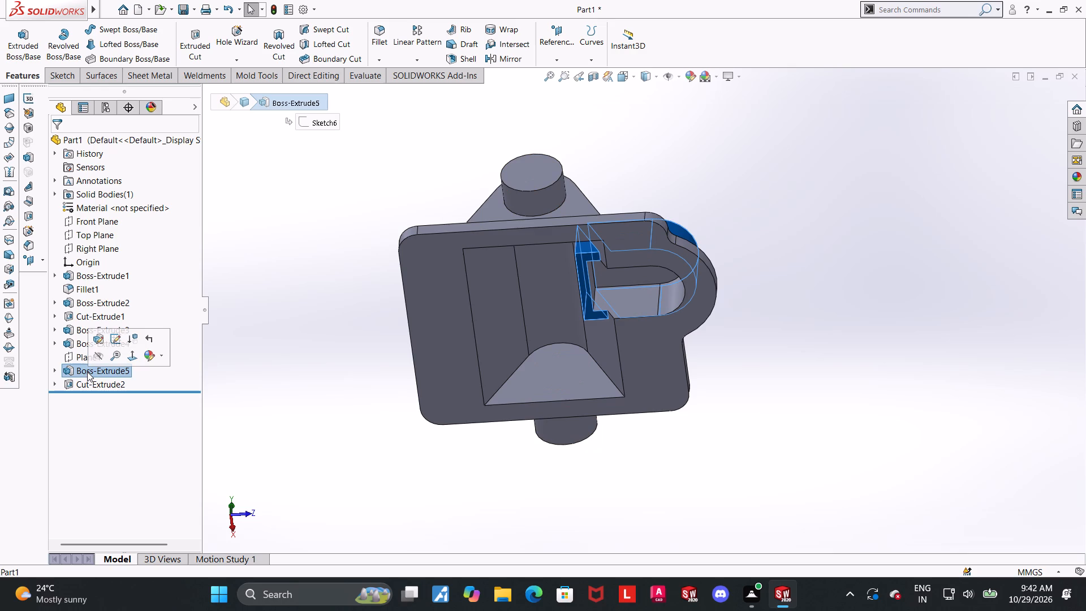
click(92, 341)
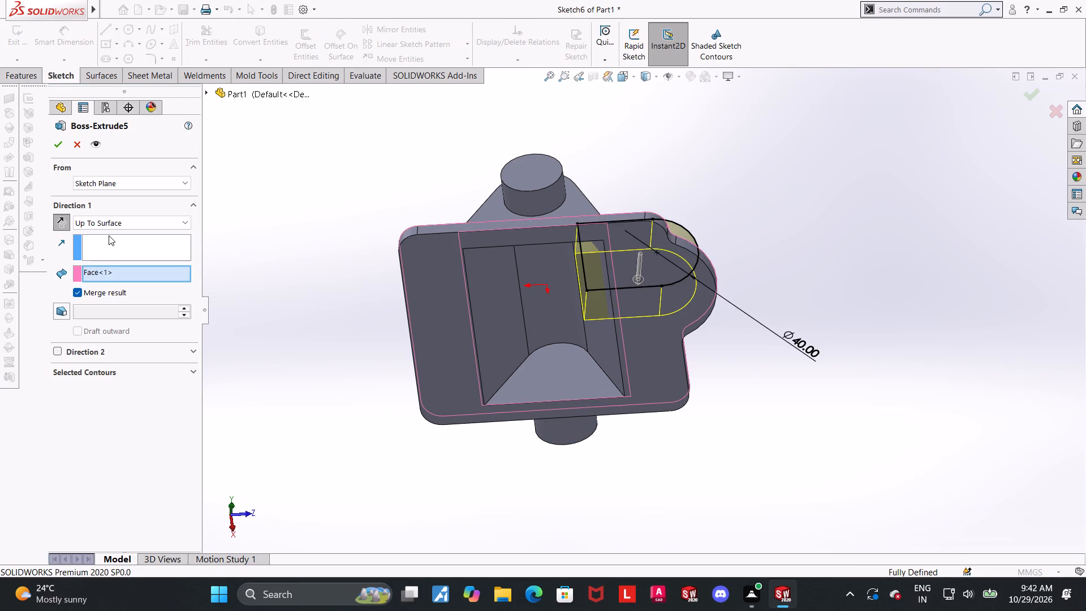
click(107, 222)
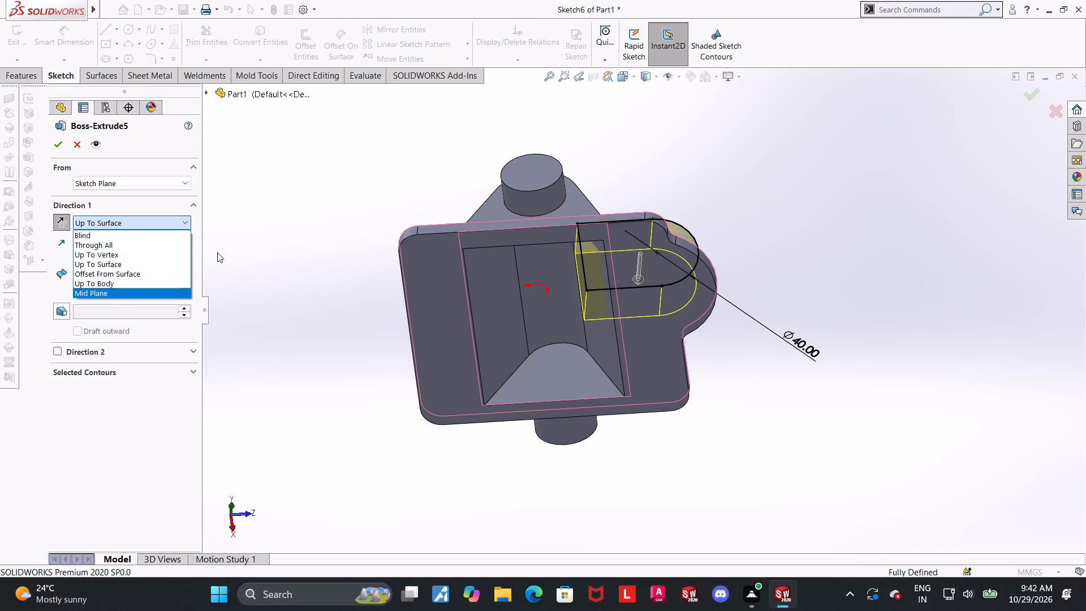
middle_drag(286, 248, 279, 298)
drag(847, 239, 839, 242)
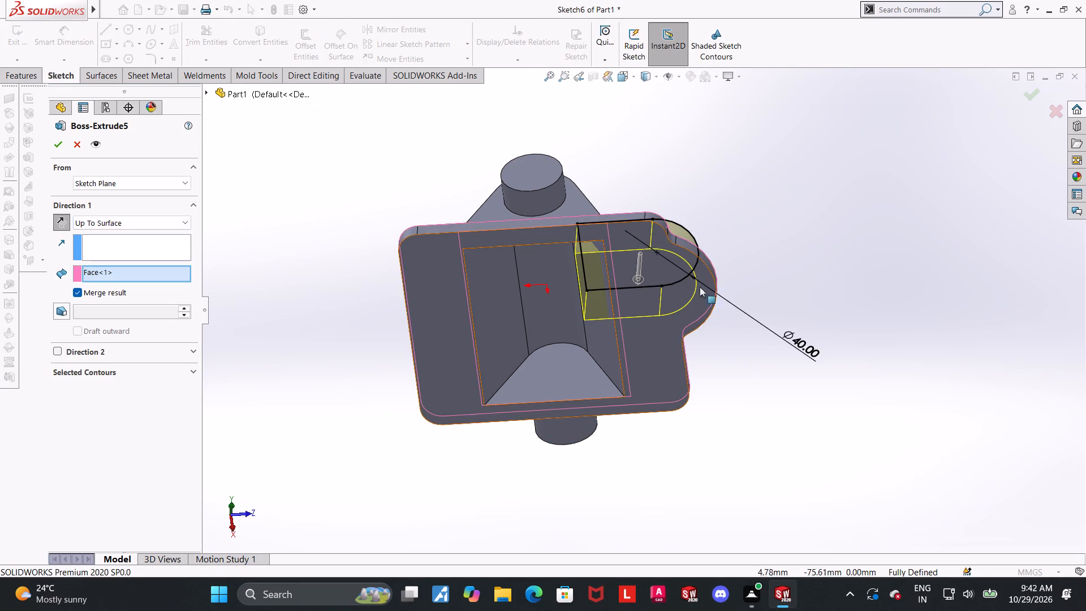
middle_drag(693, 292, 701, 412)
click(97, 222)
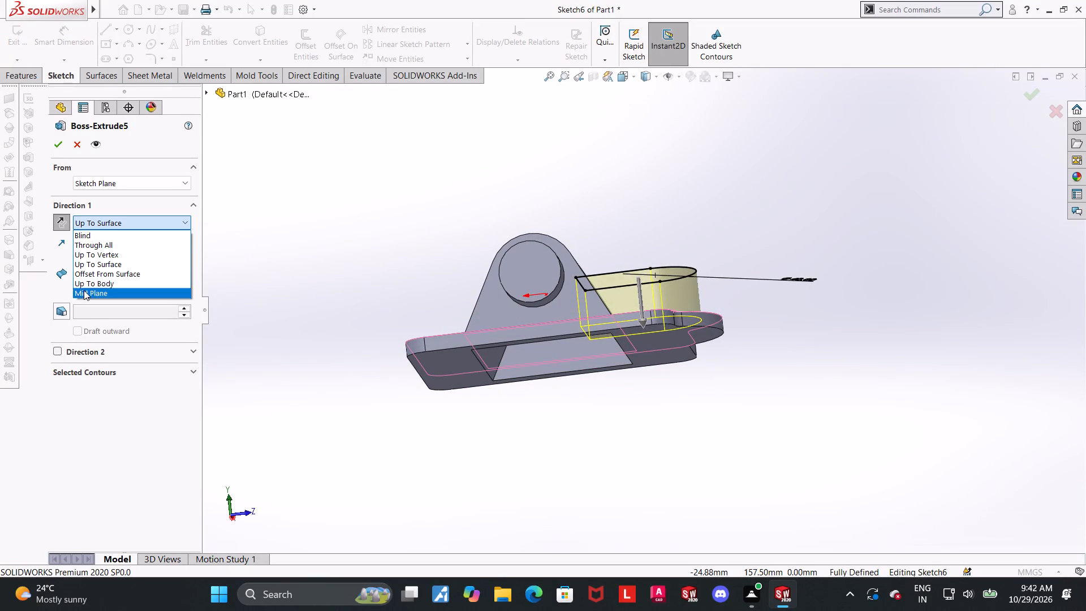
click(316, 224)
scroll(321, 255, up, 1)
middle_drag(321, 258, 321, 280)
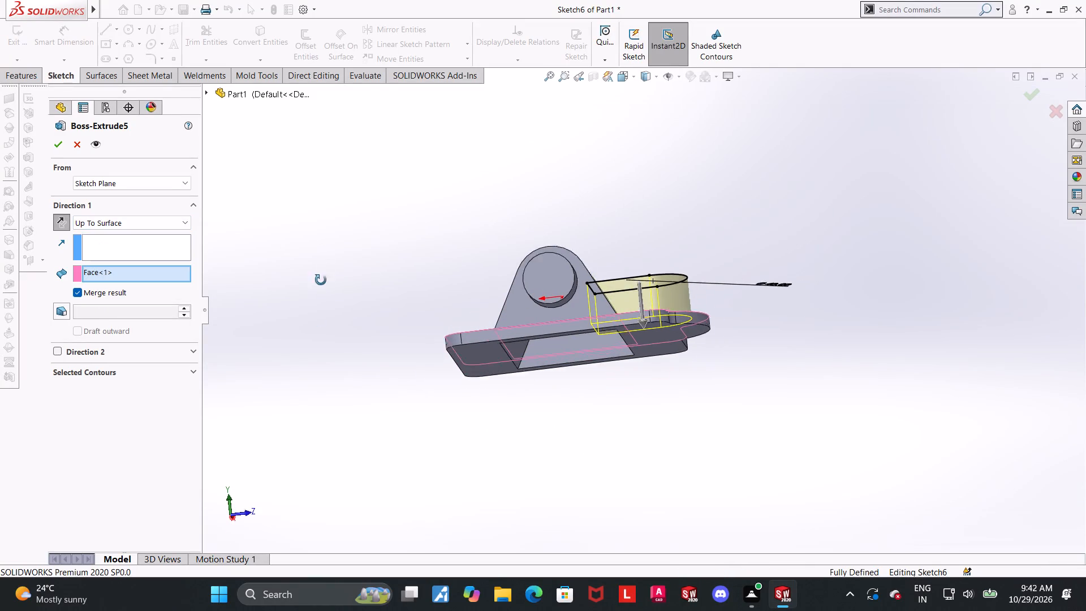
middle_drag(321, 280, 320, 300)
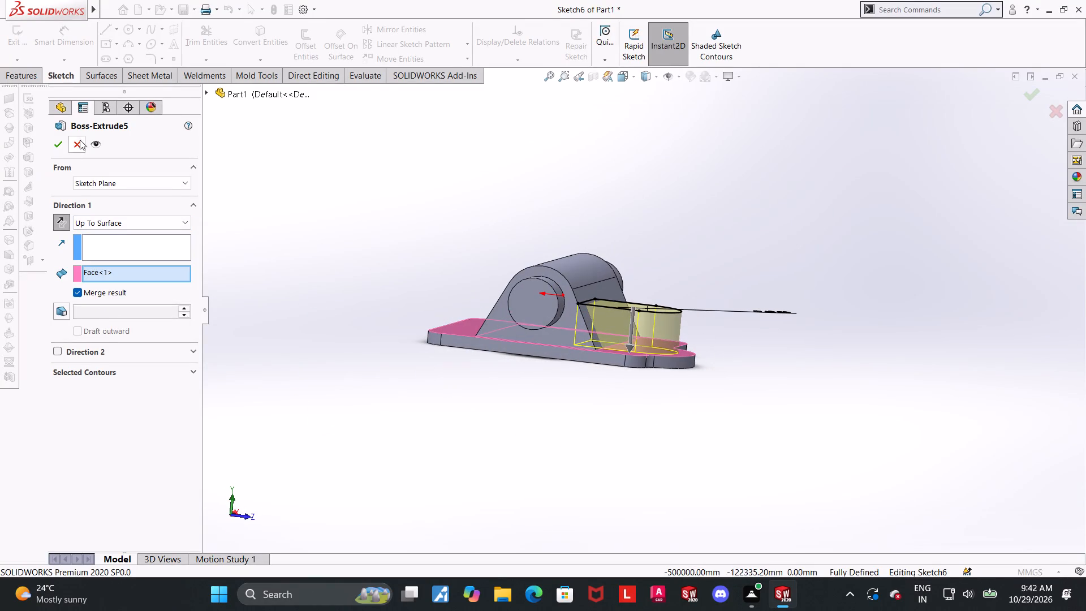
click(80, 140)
Change the round-ended boss's extrusion end condition to Up To Body, with the existing plate and tapered body as the target.
click(76, 371)
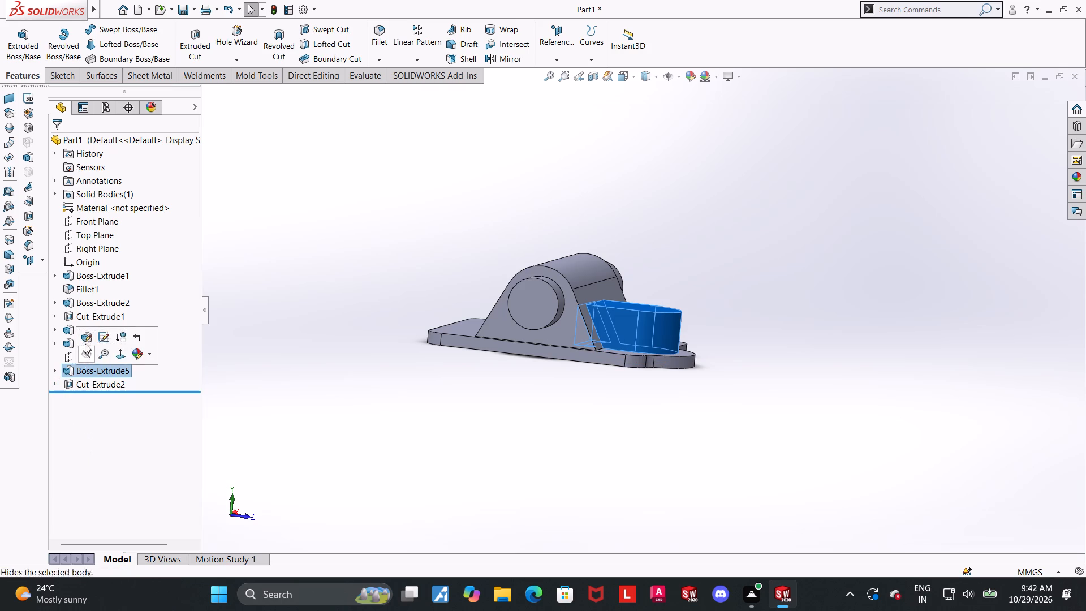
click(89, 331)
middle_drag(734, 441, 746, 384)
scroll(740, 316, down, 4)
middle_drag(718, 346, 726, 303)
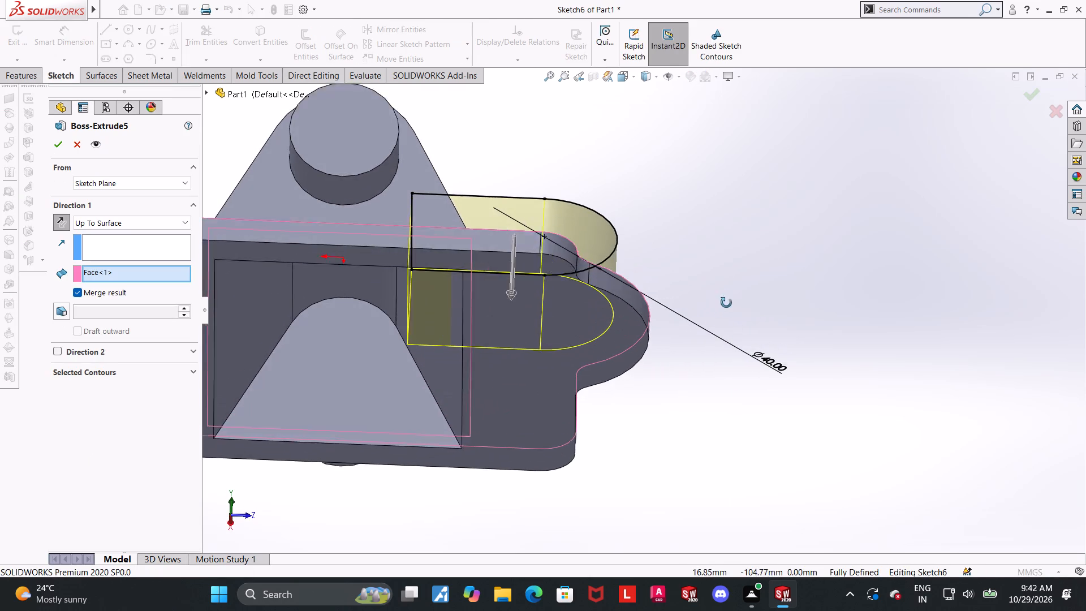
middle_drag(726, 303, 727, 300)
click(136, 222)
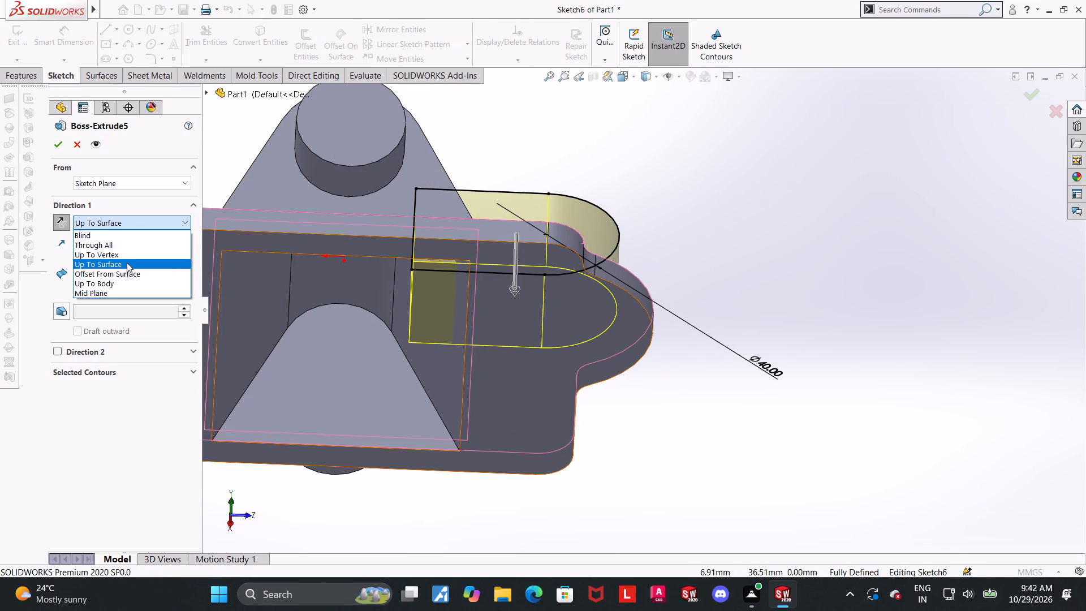
click(118, 280)
scroll(648, 328, up, 3)
middle_drag(704, 316, 689, 477)
click(612, 367)
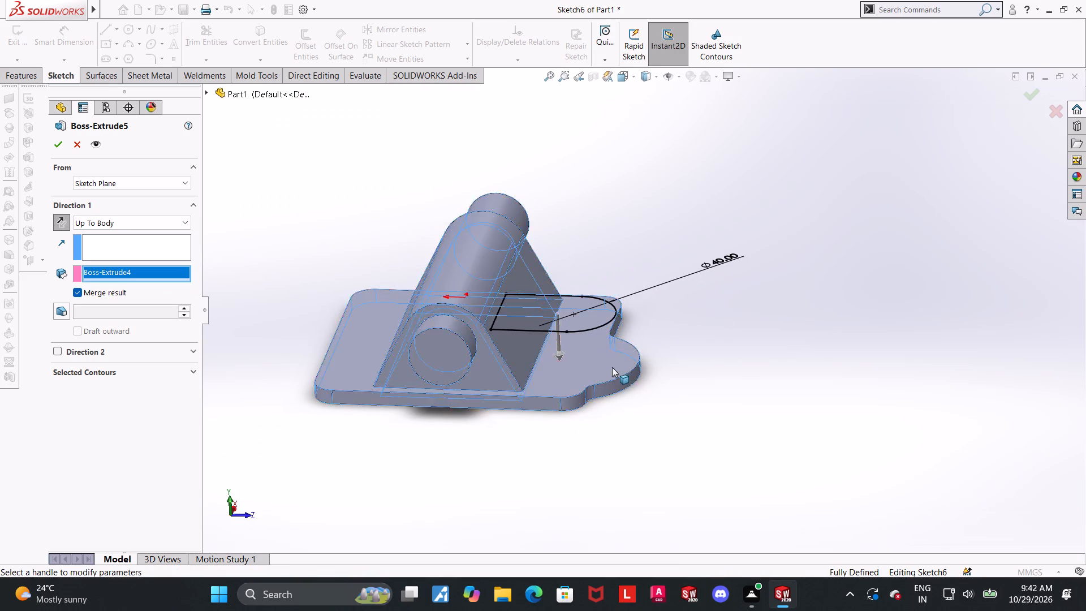
middle_drag(674, 437, 688, 328)
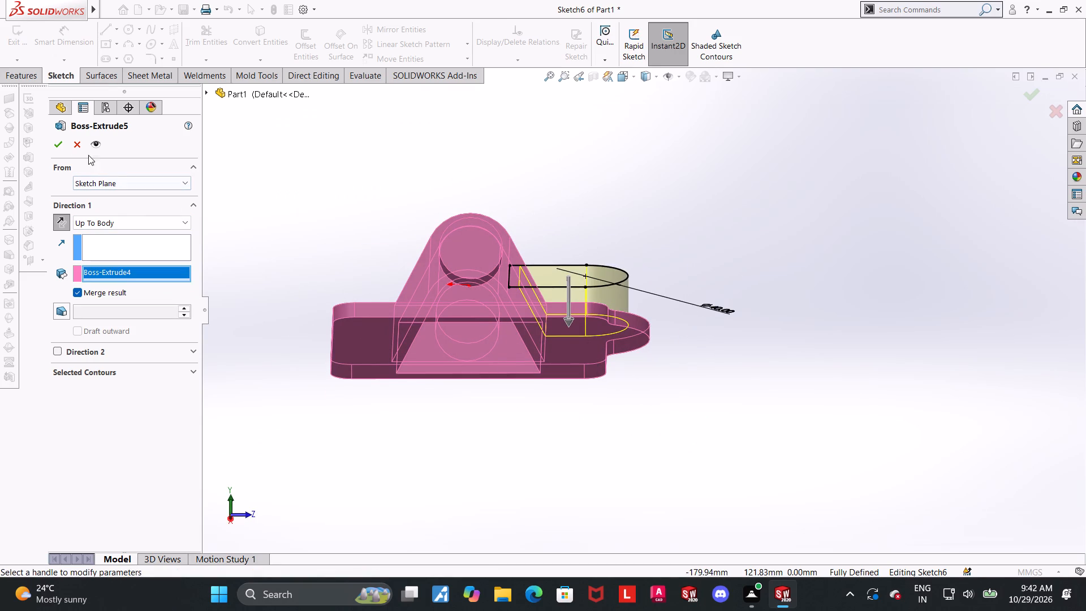
click(50, 144)
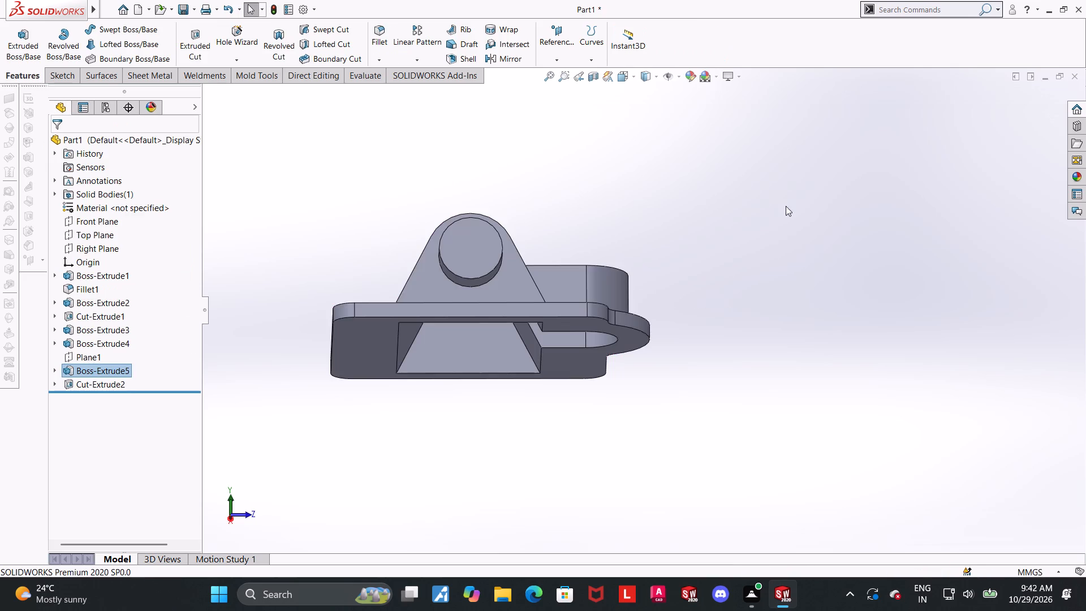
click(786, 206)
Examine the part's exterior and underside, especially where the round-ended boss's pocket opens into the tapered body's cavity.
middle_drag(734, 218, 719, 324)
scroll(719, 324, up, 1)
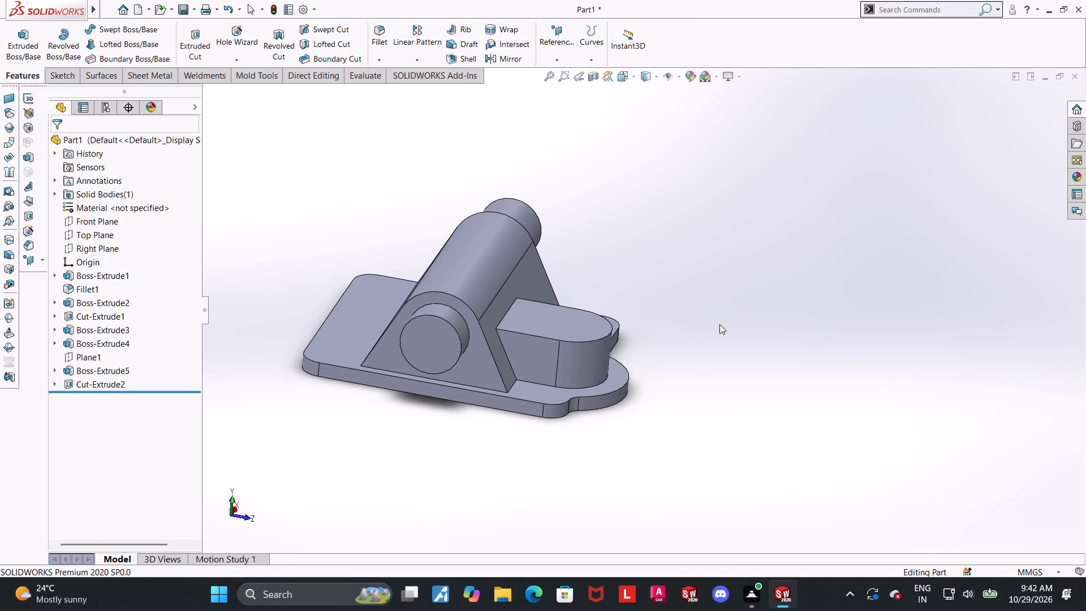
scroll(617, 304, down, 2)
scroll(602, 300, up, 2)
scroll(742, 279, down, 3)
scroll(663, 322, up, 5)
scroll(566, 330, down, 3)
middle_drag(514, 376, 547, 165)
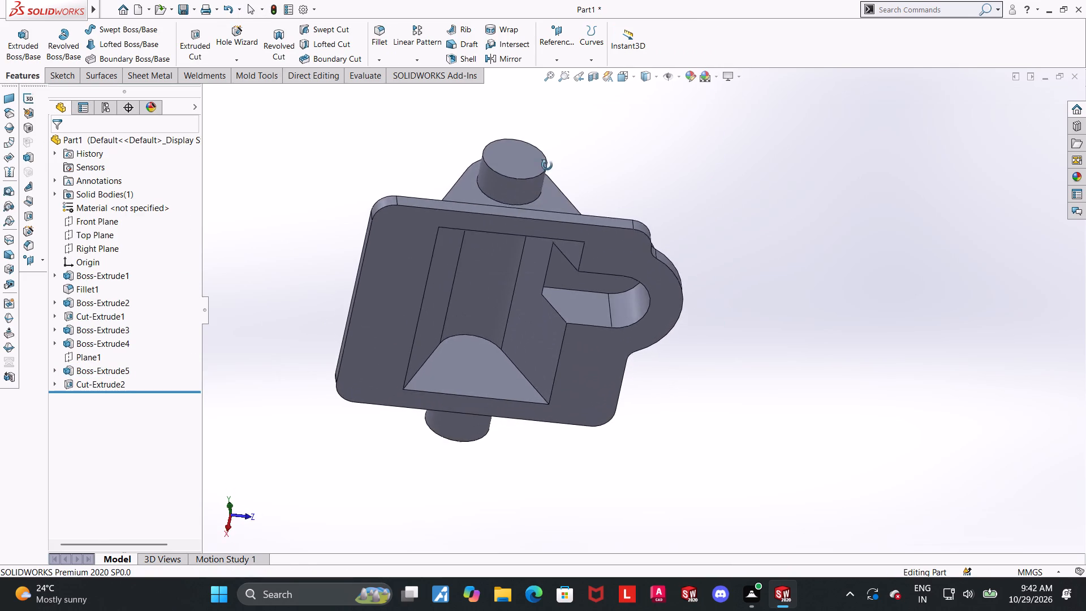
middle_drag(547, 165, 550, 105)
scroll(584, 181, down, 3)
scroll(578, 338, up, 2)
middle_drag(574, 335, 568, 312)
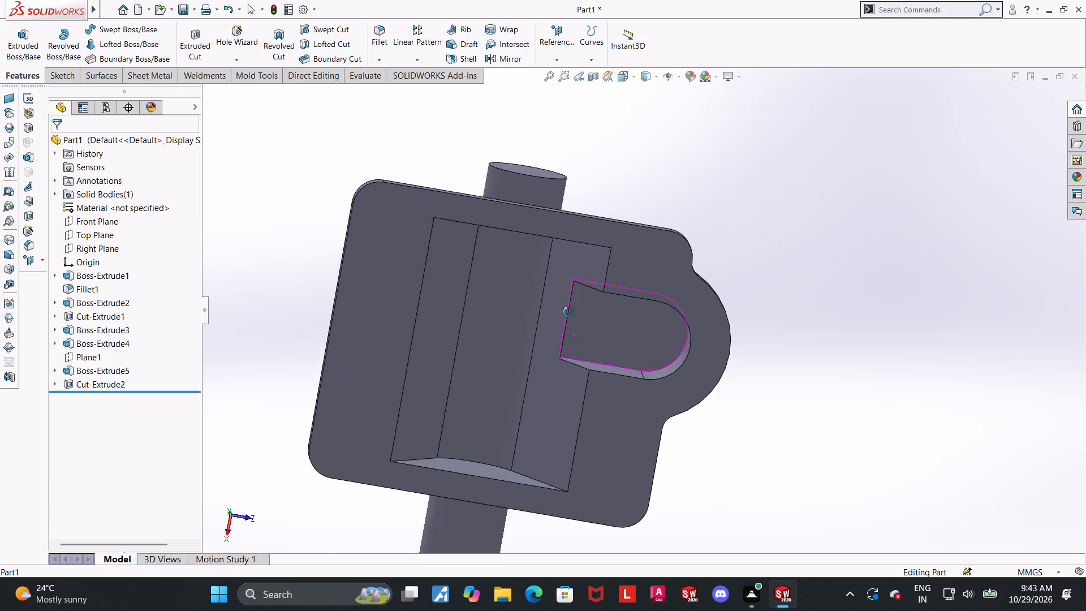
middle_drag(568, 312, 632, 513)
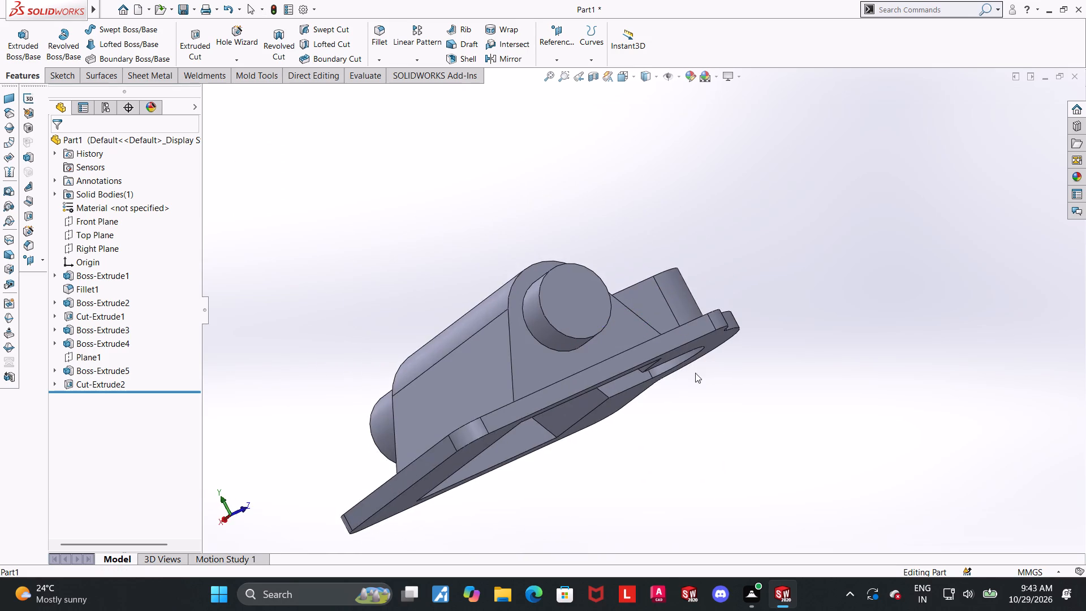
middle_drag(691, 373, 660, 507)
middle_drag(732, 342, 704, 371)
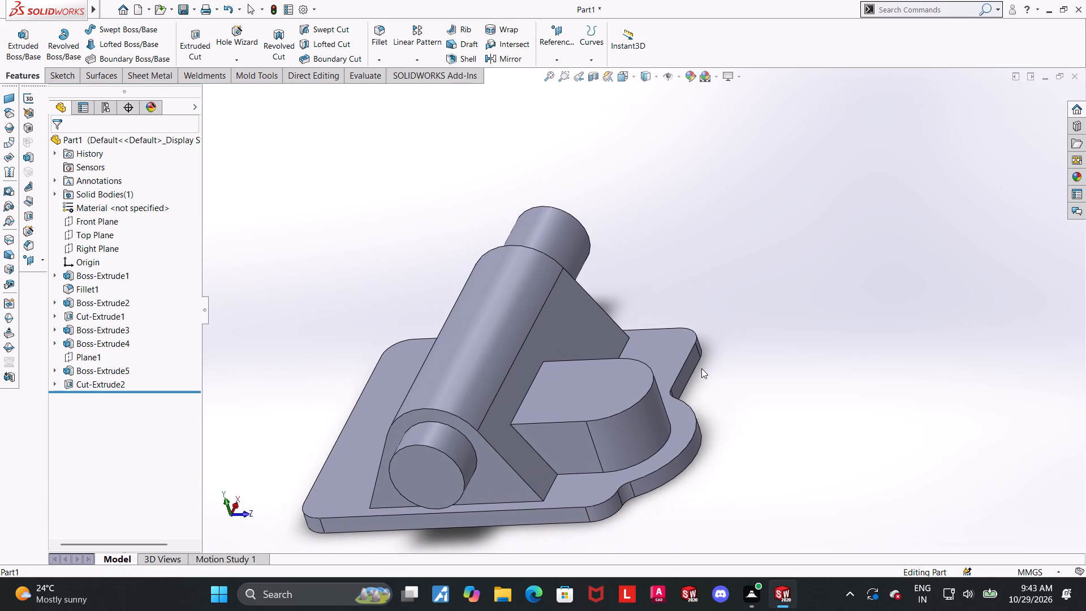
Apply a planar section view through the Right Plane to expose the hollowed body and round-ended boss.
click(597, 82)
click(62, 145)
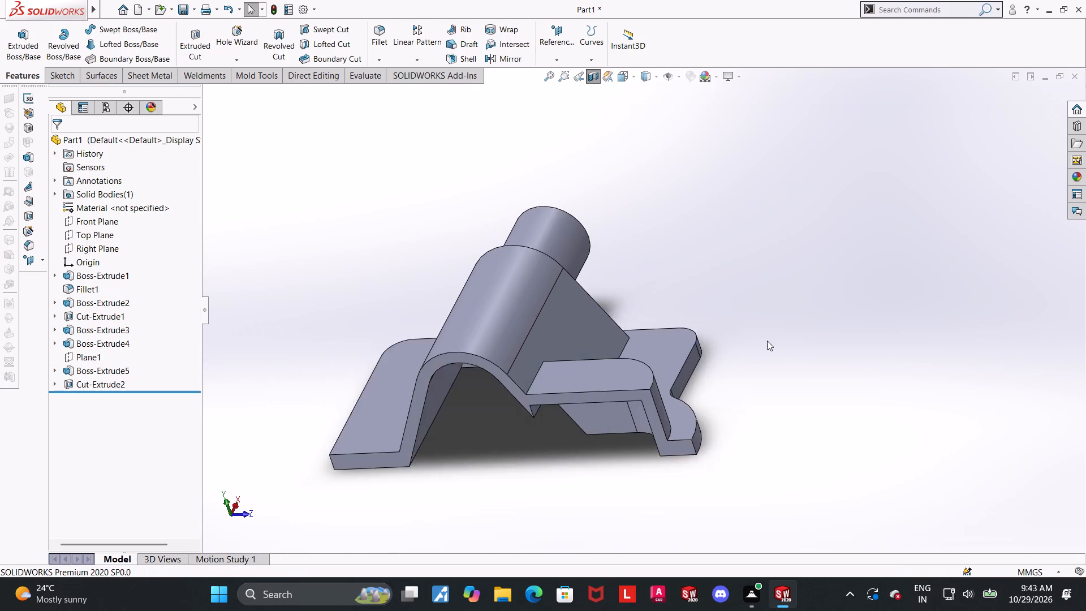
Examine the section in the Left view and at an angle, focusing on where the boss's pocket meets the tapered cavity wall.
scroll(767, 341, up, 3)
middle_drag(735, 343, 801, 220)
click(622, 78)
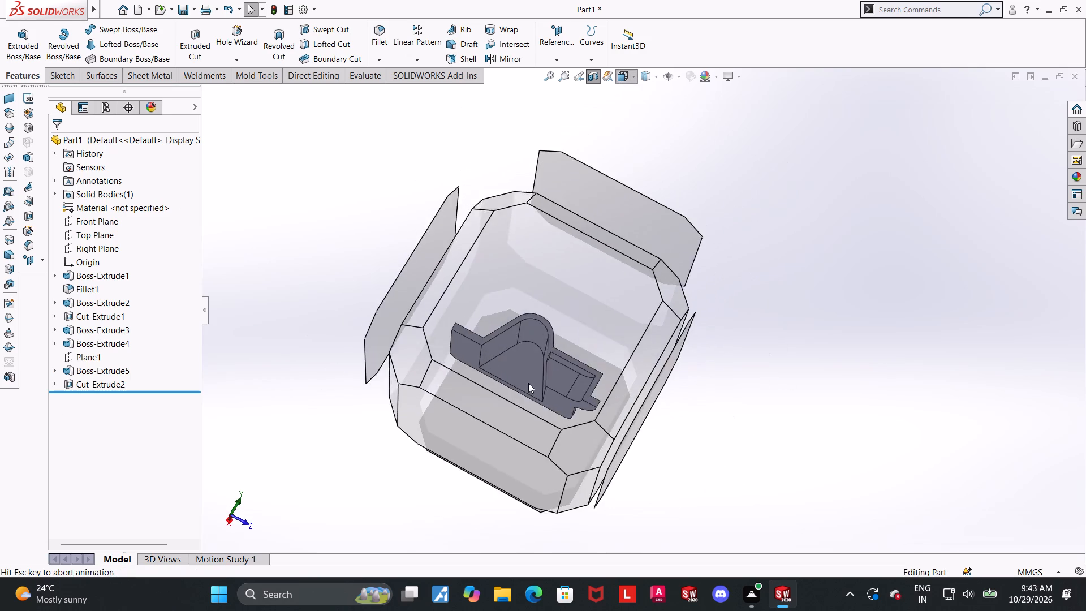
click(515, 369)
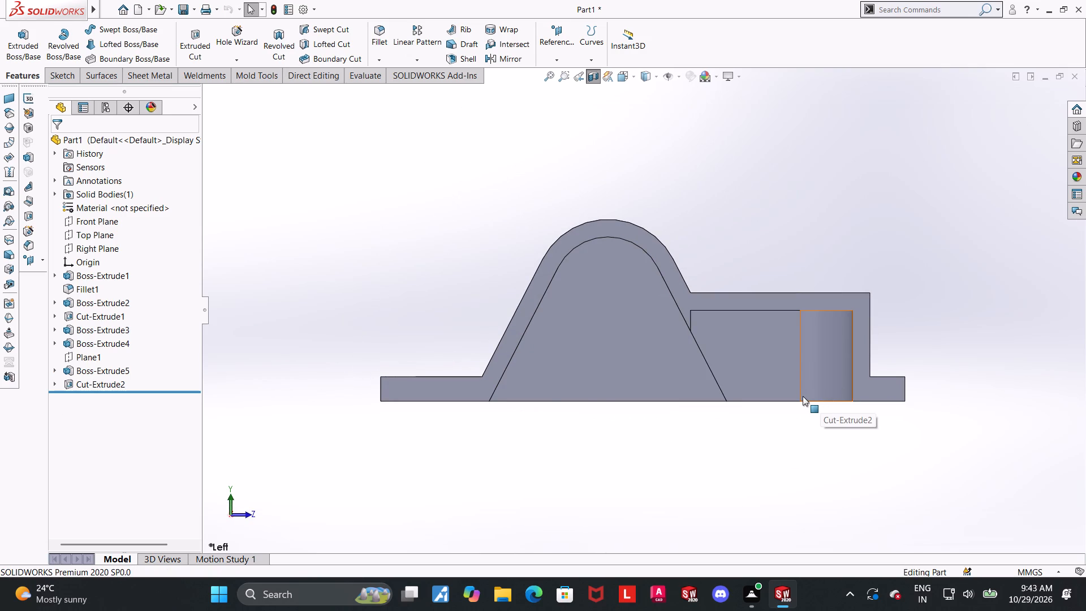
scroll(803, 396, up, 3)
scroll(733, 299, down, 4)
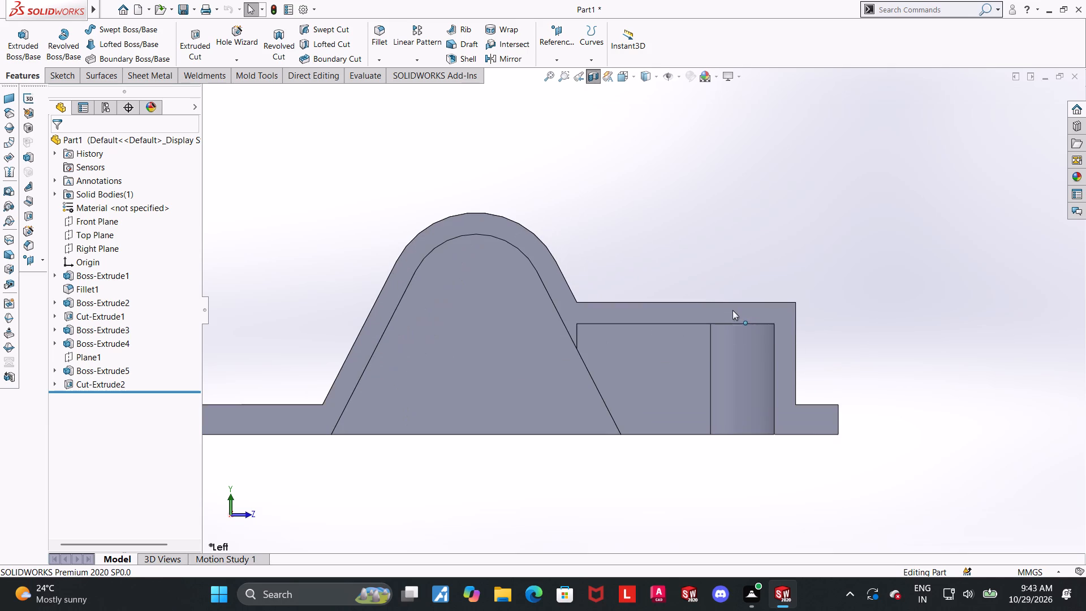
scroll(730, 317, down, 2)
scroll(580, 349, down, 3)
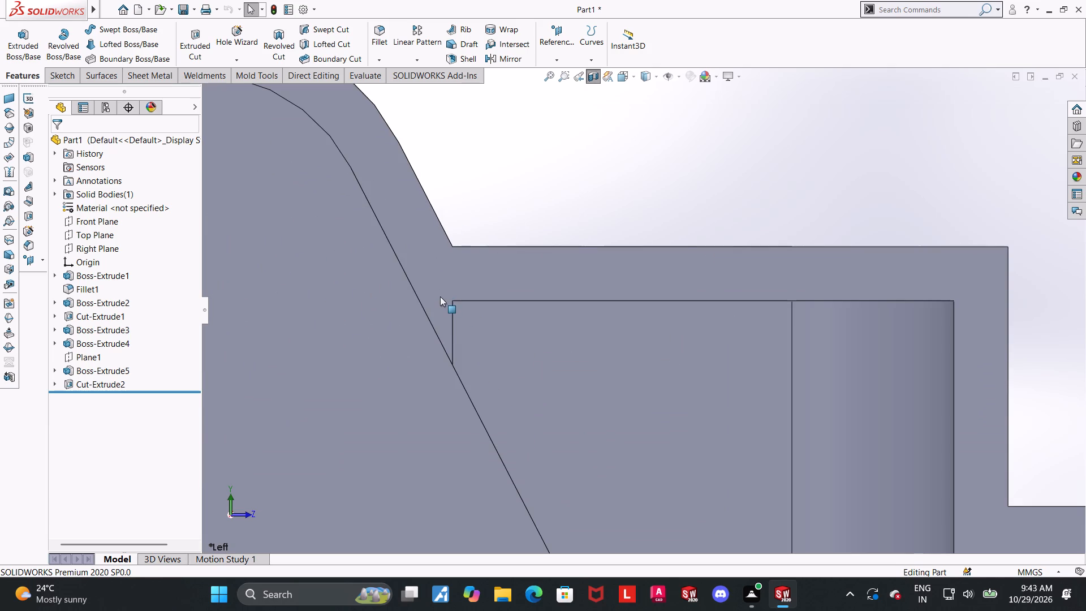
scroll(457, 301, down, 3)
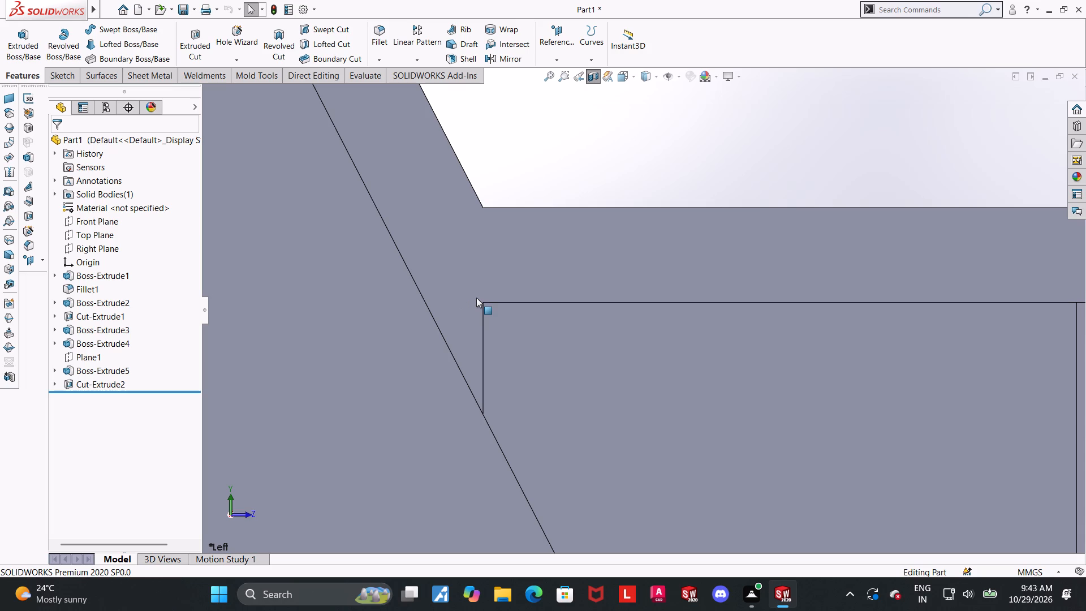
scroll(603, 318, up, 6)
scroll(859, 341, up, 4)
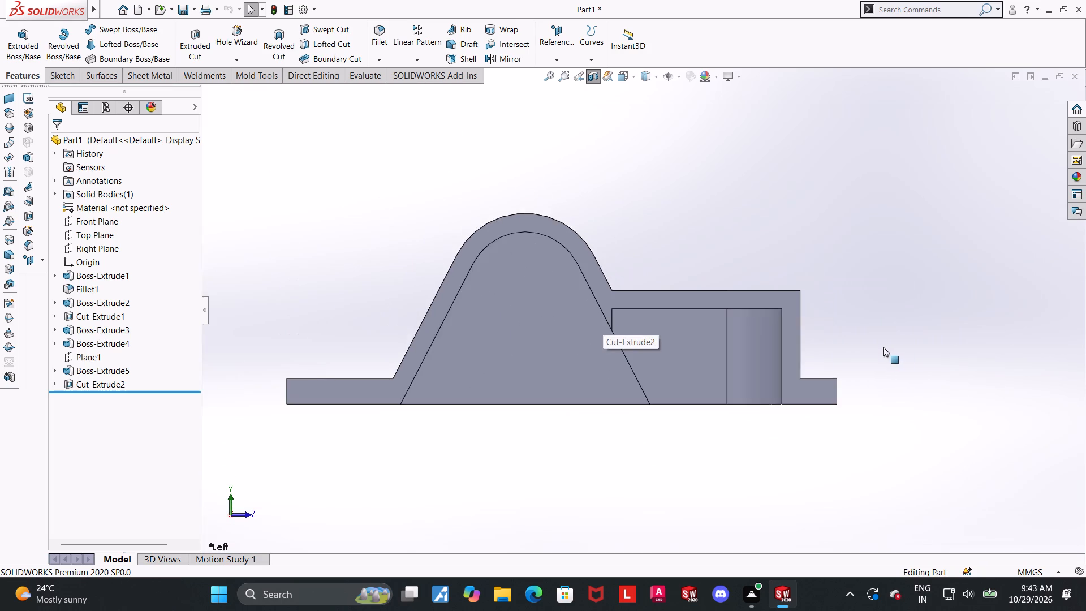
middle_drag(860, 351, 823, 369)
scroll(592, 343, down, 4)
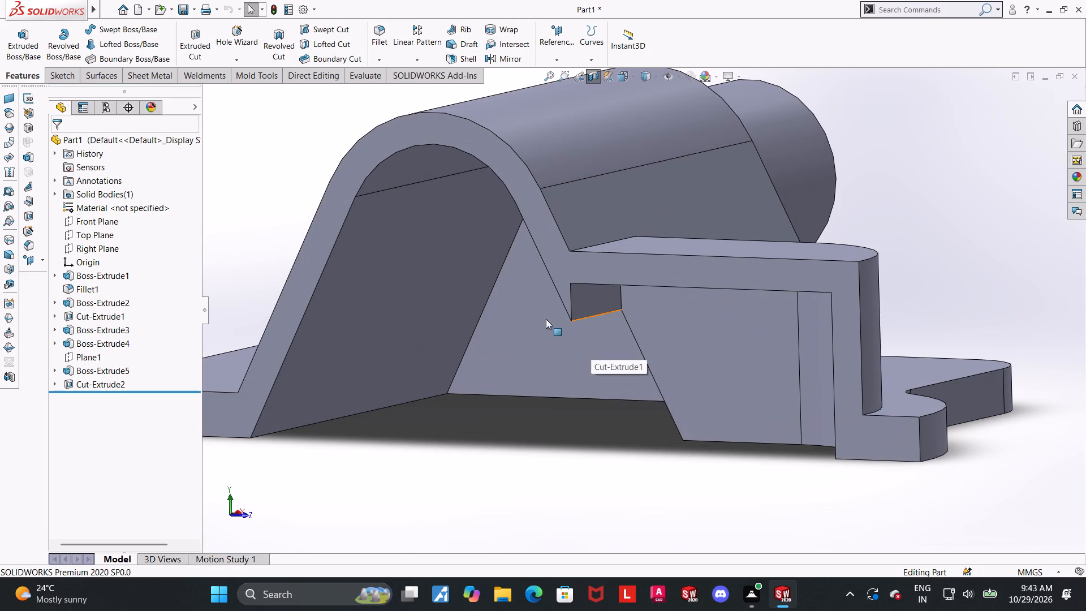
Reopen the section view on the Right Plane and apply it with an offset of -24 mm.
click(593, 79)
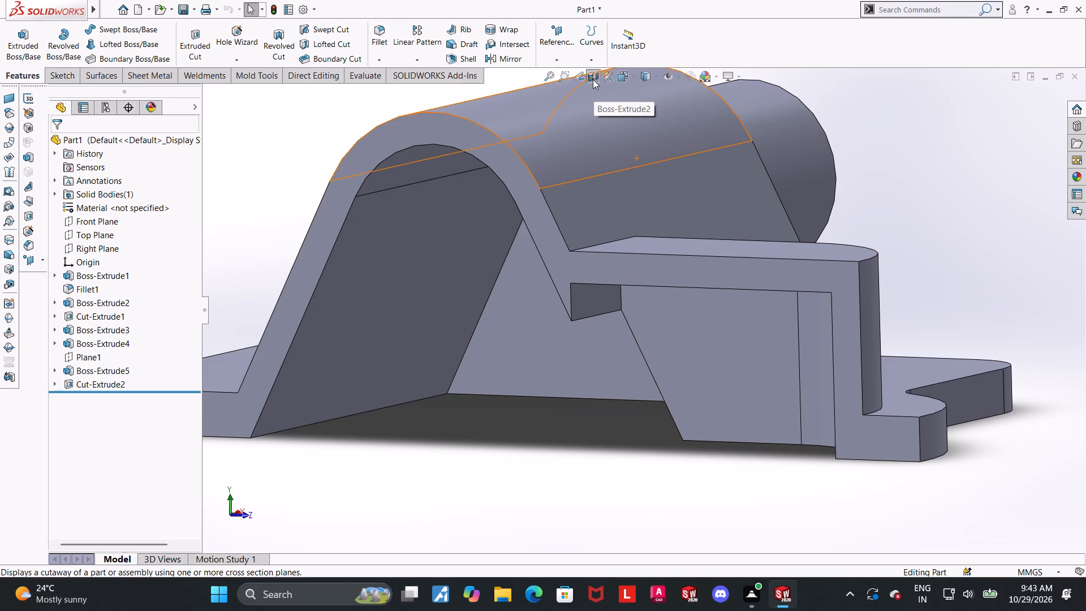
click(593, 76)
drag(462, 291, 444, 291)
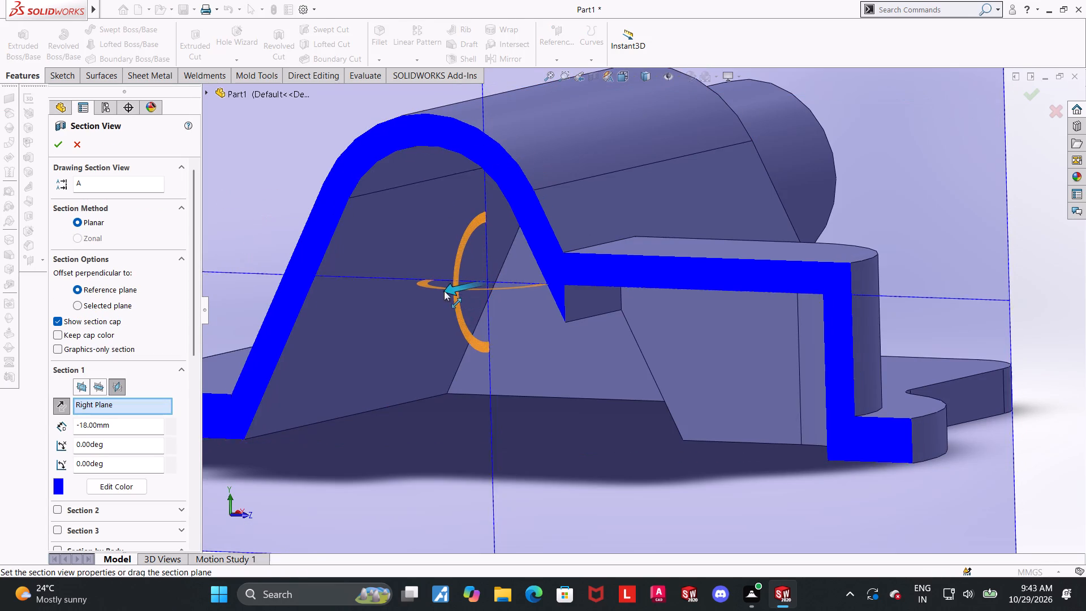
drag(444, 291, 435, 282)
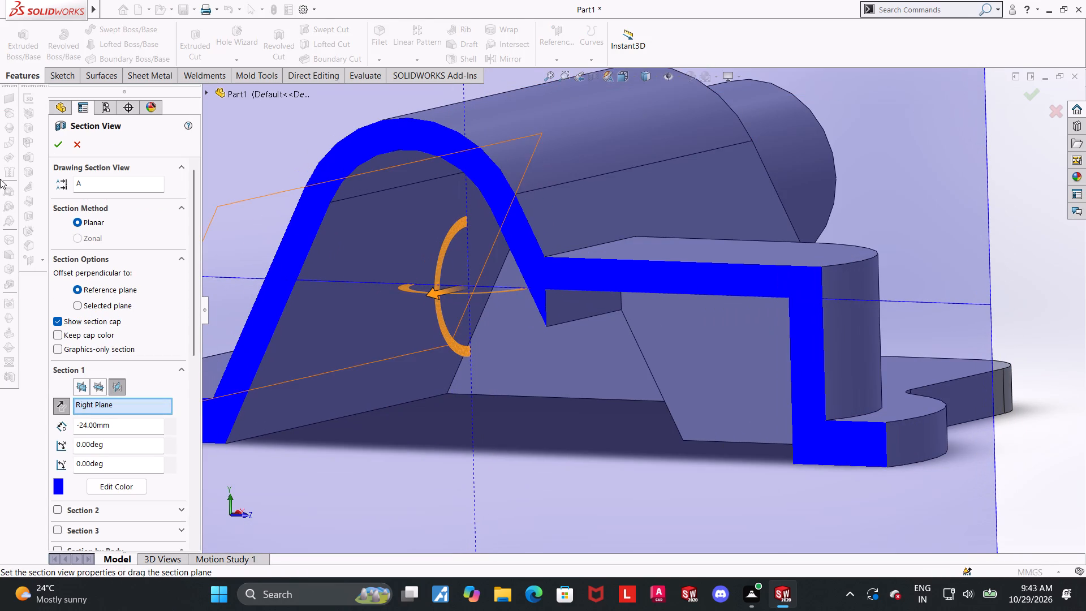
click(55, 143)
click(470, 429)
Examine the offset section around the junction between the round-ended boss's pocket and the tapered body's cavity.
middle_drag(575, 378, 585, 373)
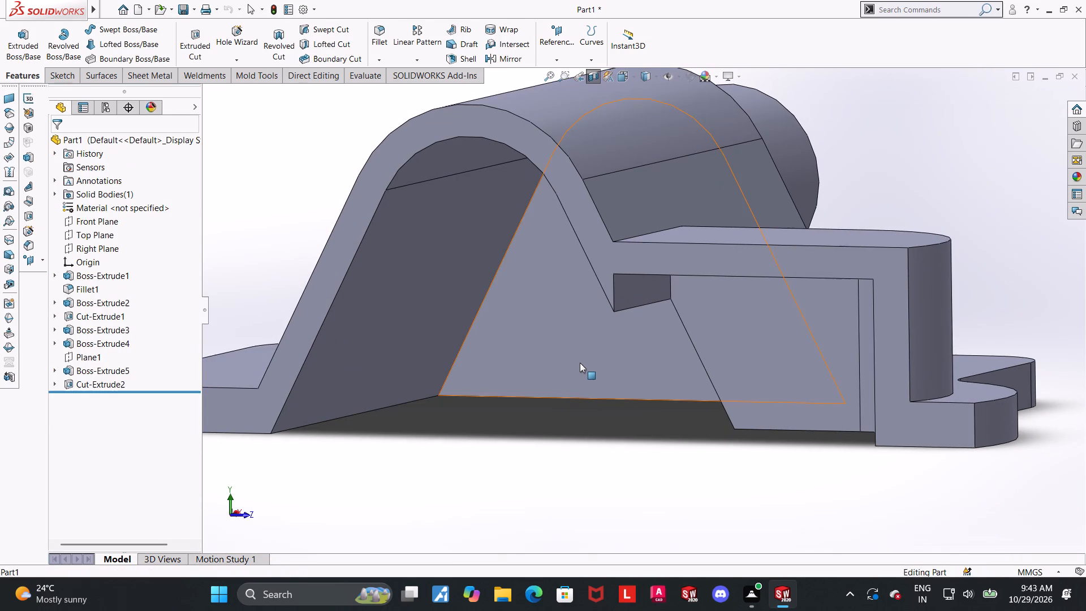
scroll(687, 399, up, 2)
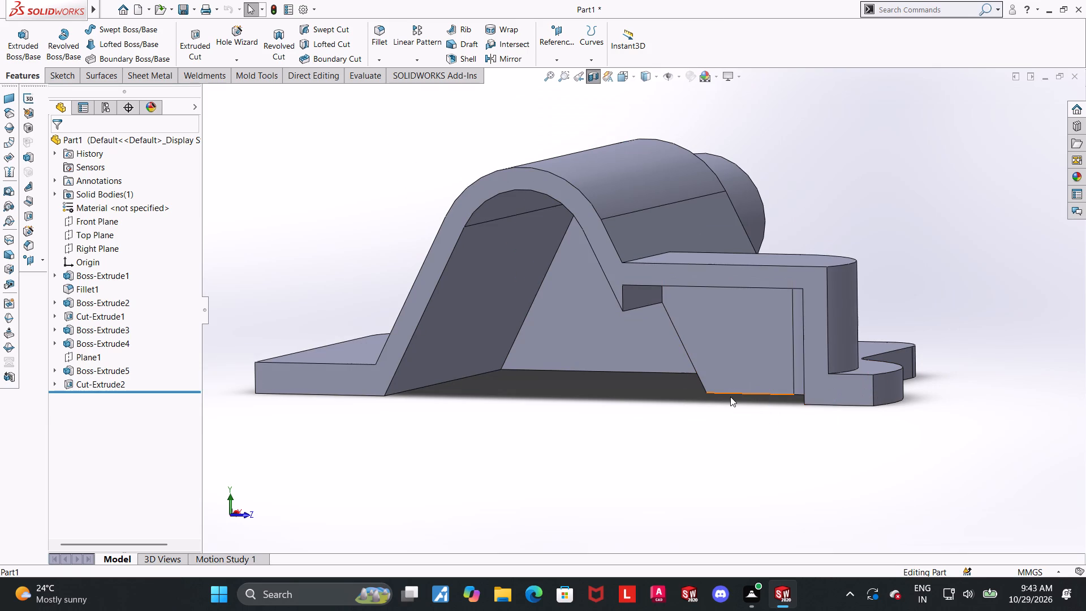
scroll(714, 354, up, 3)
scroll(838, 265, down, 1)
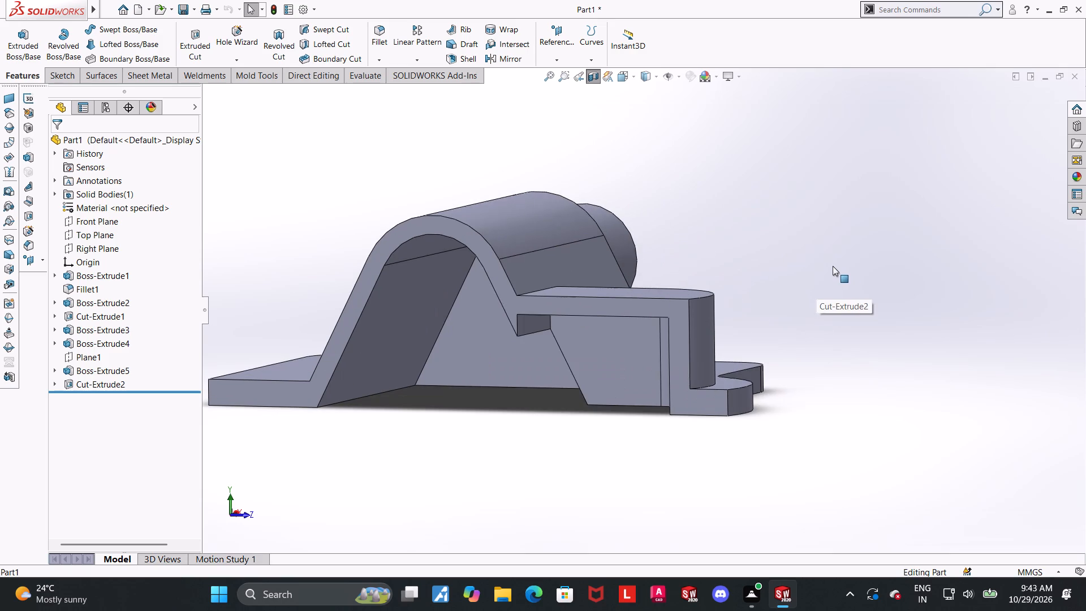
scroll(833, 266, down, 1)
scroll(405, 201, down, 3)
scroll(714, 369, up, 5)
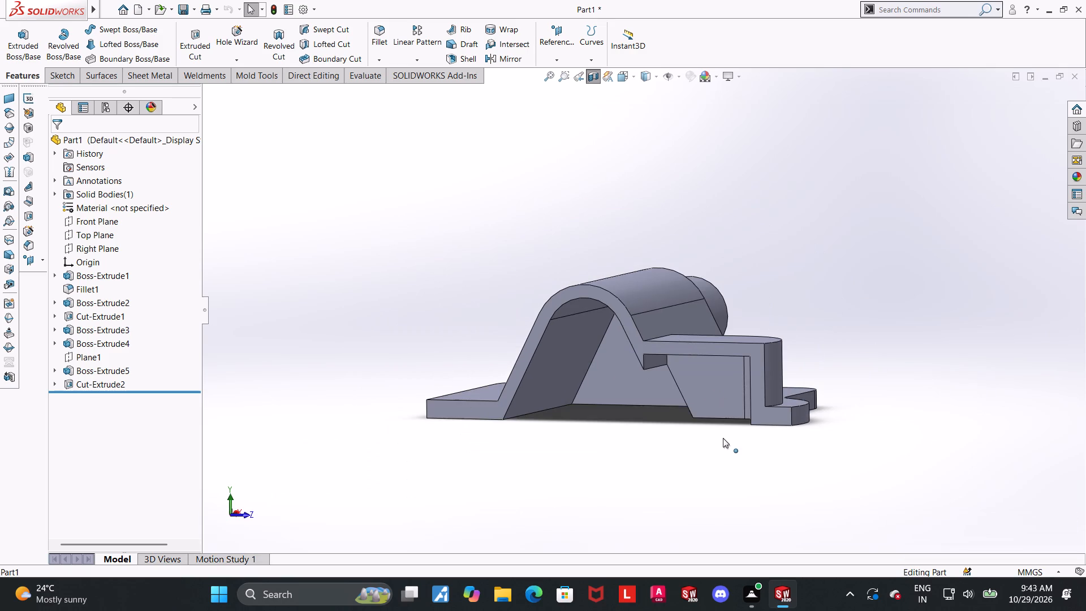
scroll(728, 432, down, 2)
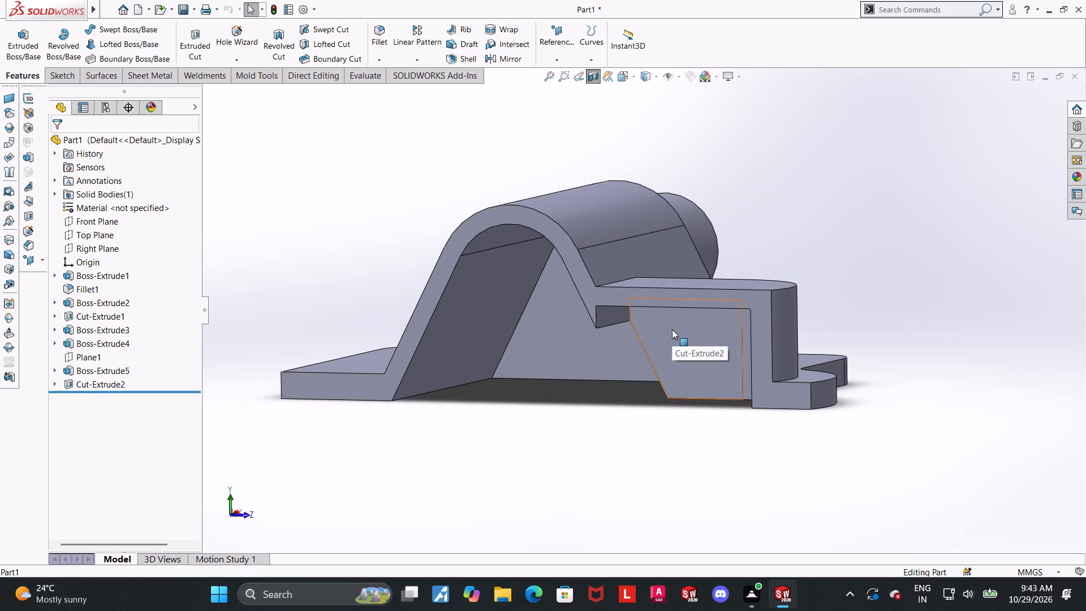
scroll(684, 318, down, 2)
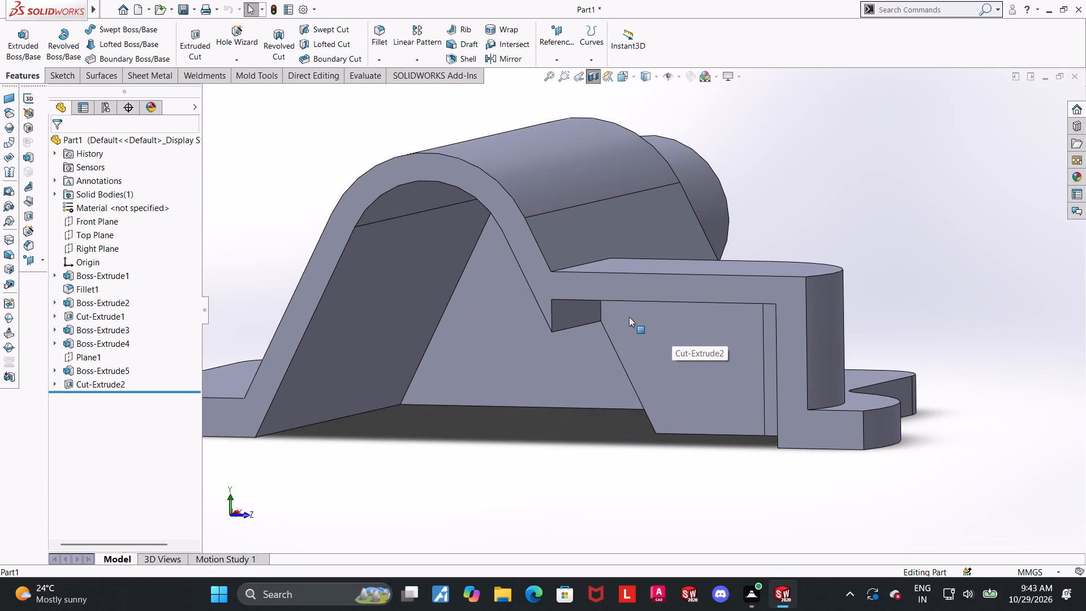
Examine the offset section from several angles, focusing on where the round-ended boss's pocket meets the tapered cavity wall.
middle_drag(626, 334, 631, 299)
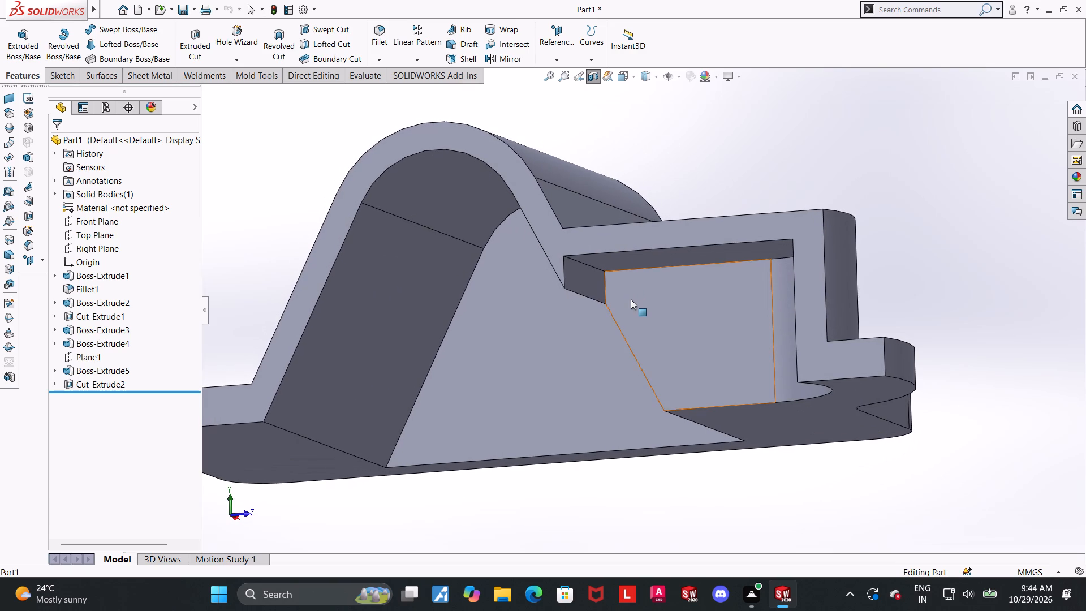
middle_drag(631, 299, 639, 311)
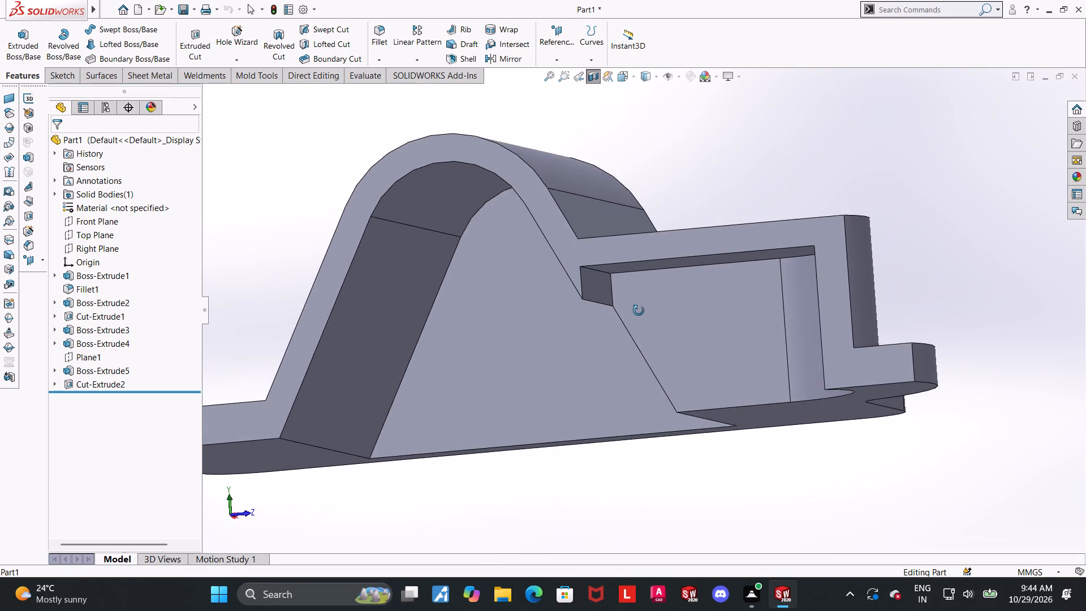
middle_drag(639, 311, 650, 290)
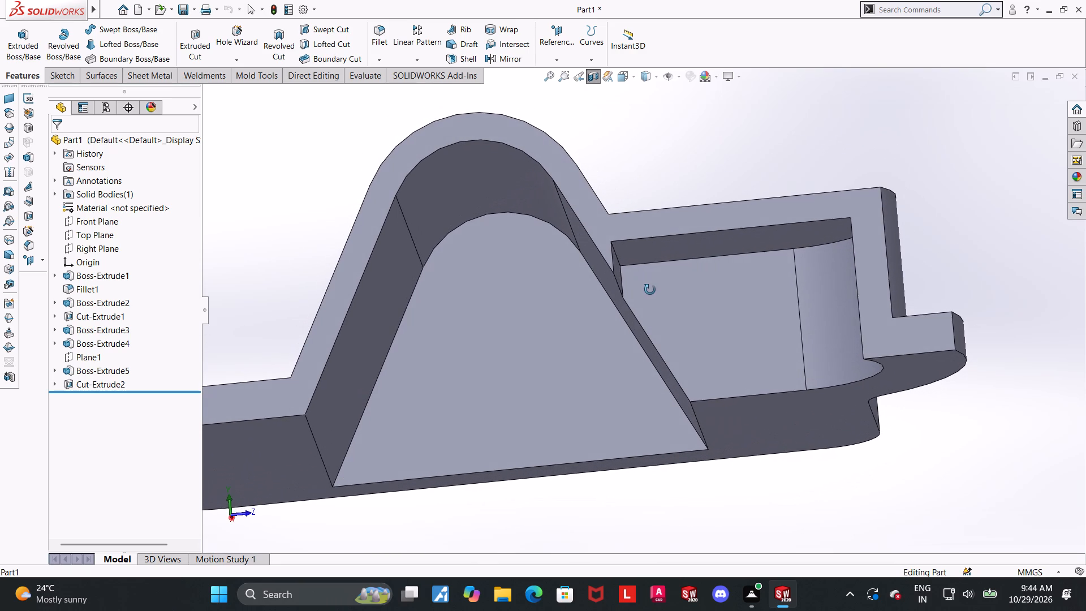
middle_drag(650, 290, 644, 318)
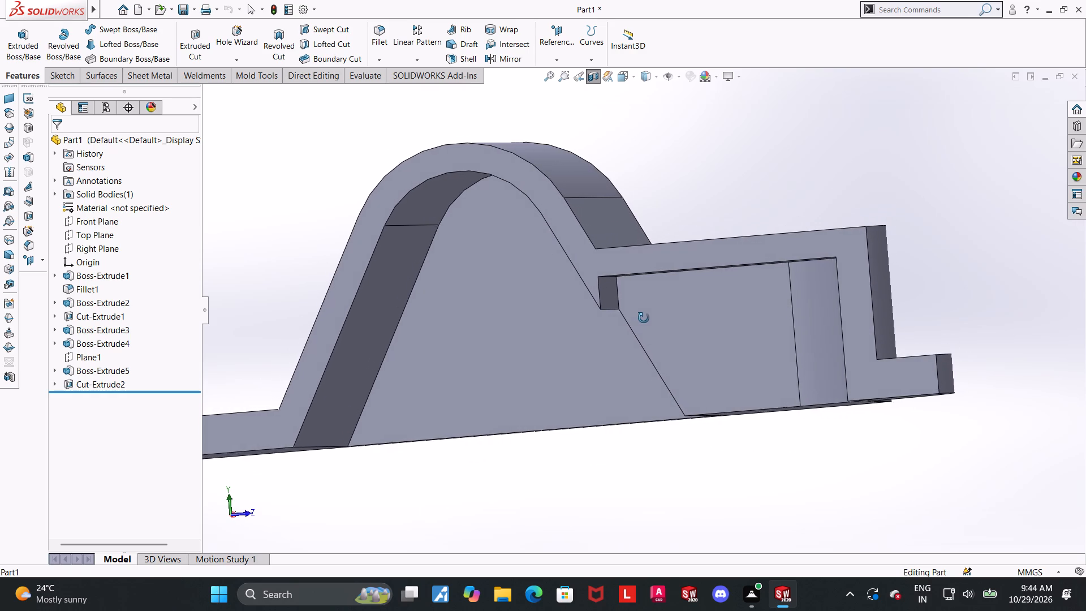
middle_drag(644, 318, 654, 319)
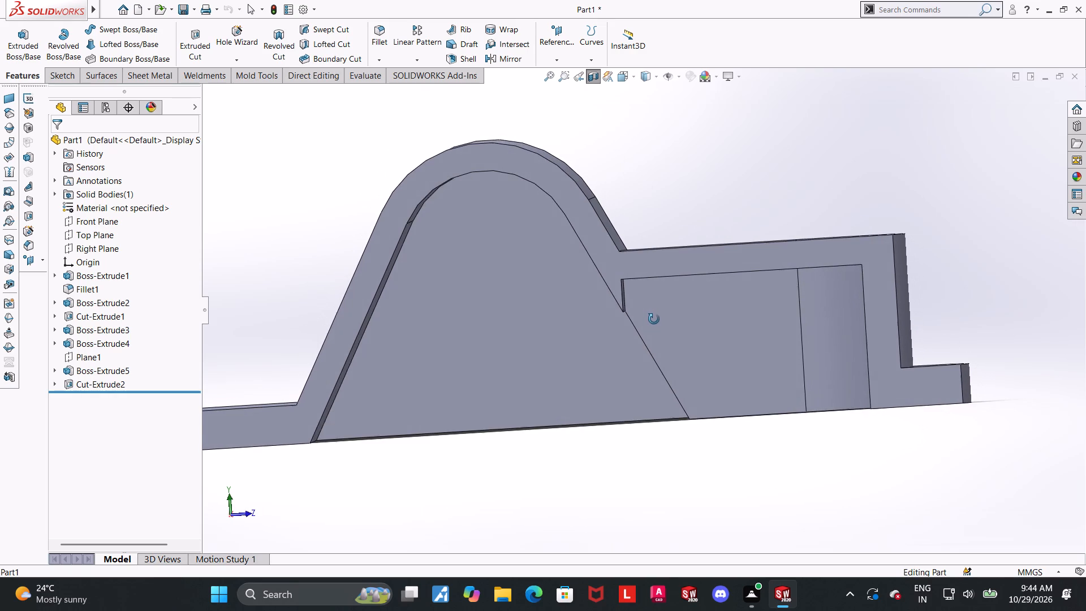
middle_drag(654, 319, 656, 319)
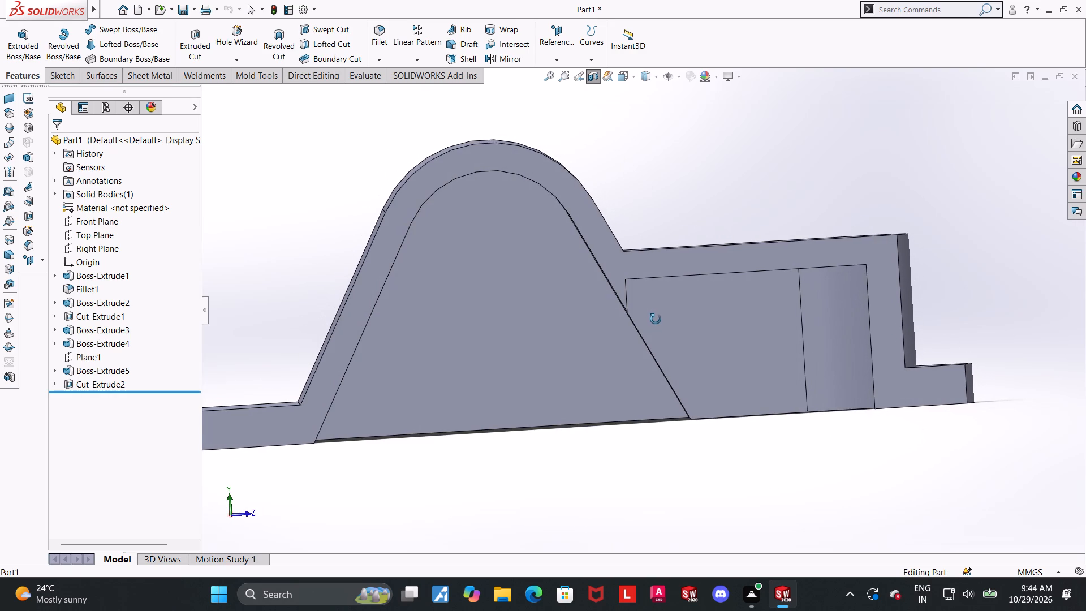
middle_drag(656, 319, 622, 402)
scroll(622, 401, up, 4)
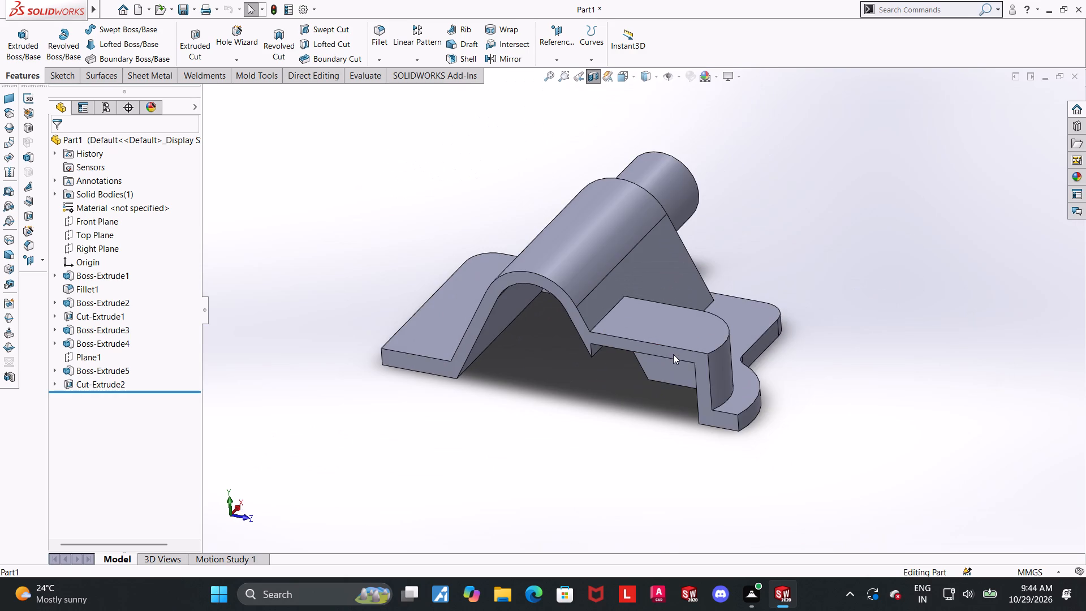
Open the sketch of the round-ended boss's pocket cut for editing and view it normal to its plane.
click(79, 379)
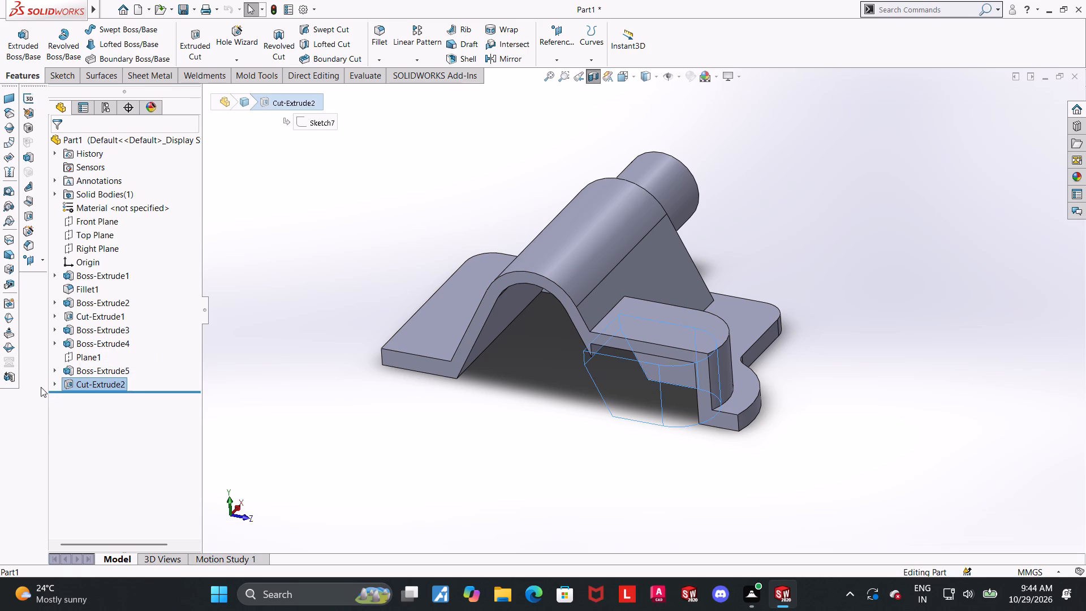
click(54, 382)
click(85, 397)
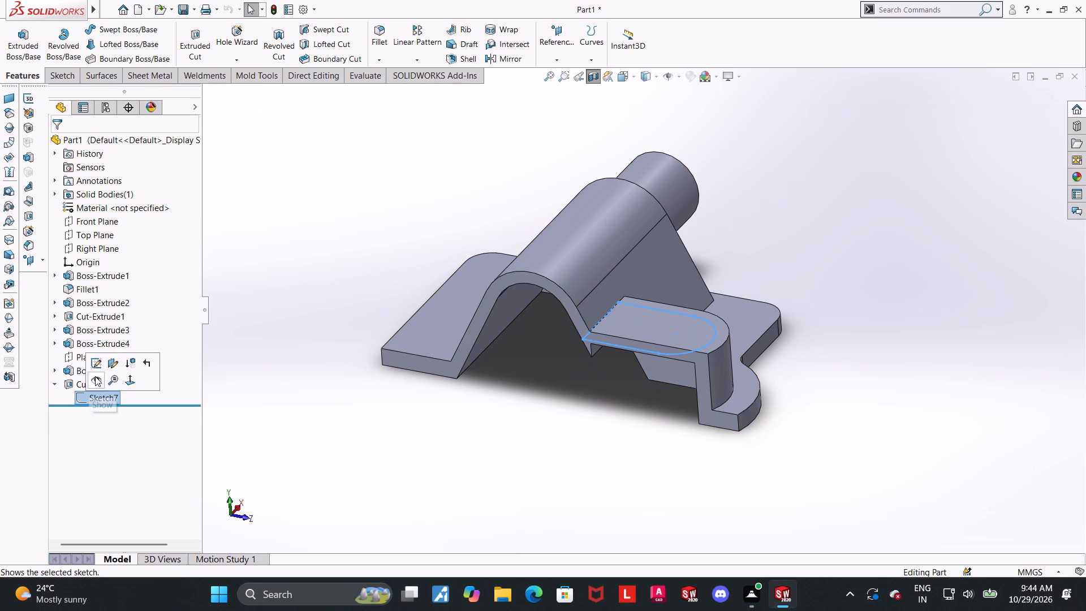
click(95, 364)
click(102, 395)
click(130, 382)
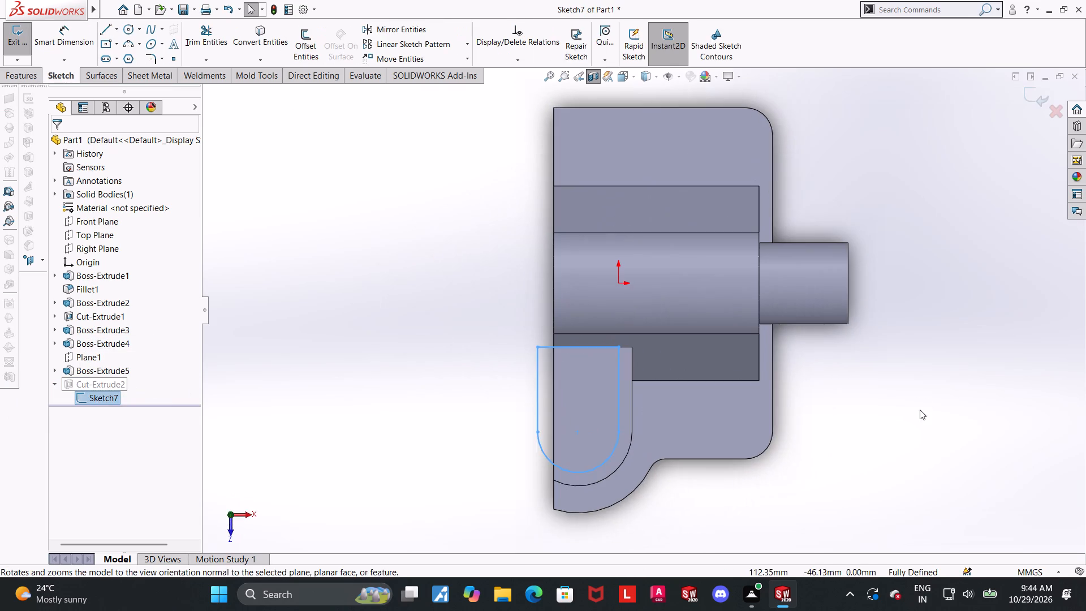
click(920, 410)
Delete the positioning relations at both ends of the pocket profile's straight end line.
scroll(554, 358, down, 3)
drag(622, 332, 622, 310)
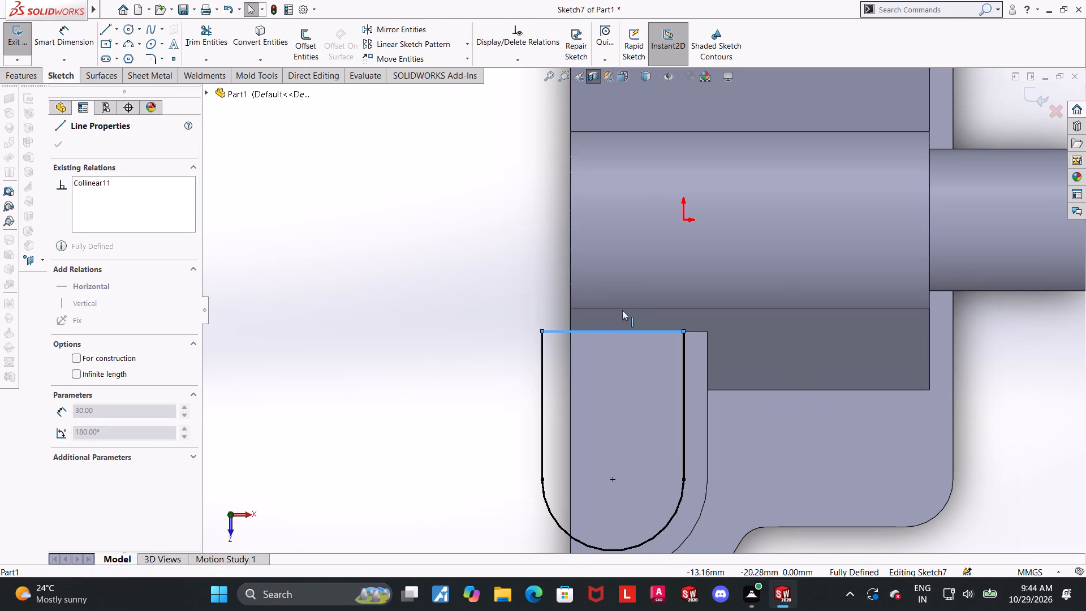
drag(622, 310, 623, 301)
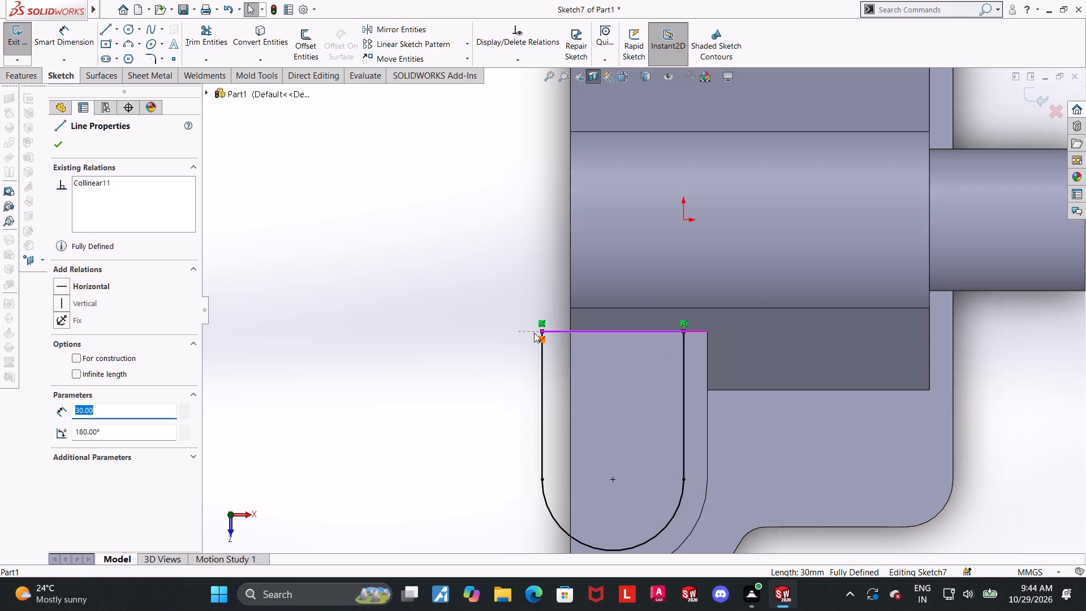
right_click(542, 321)
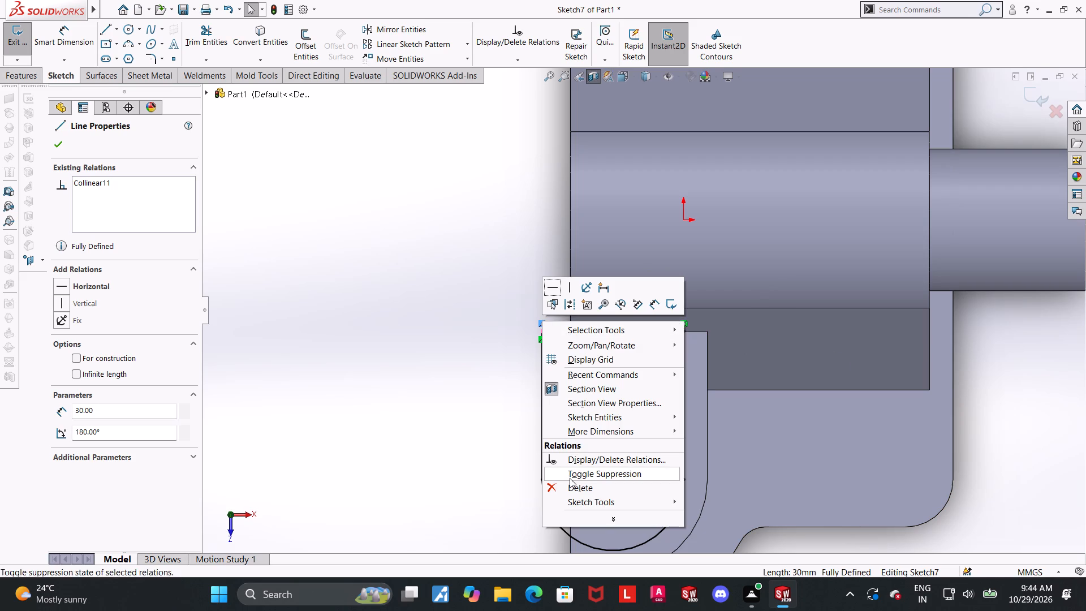
click(573, 485)
click(683, 329)
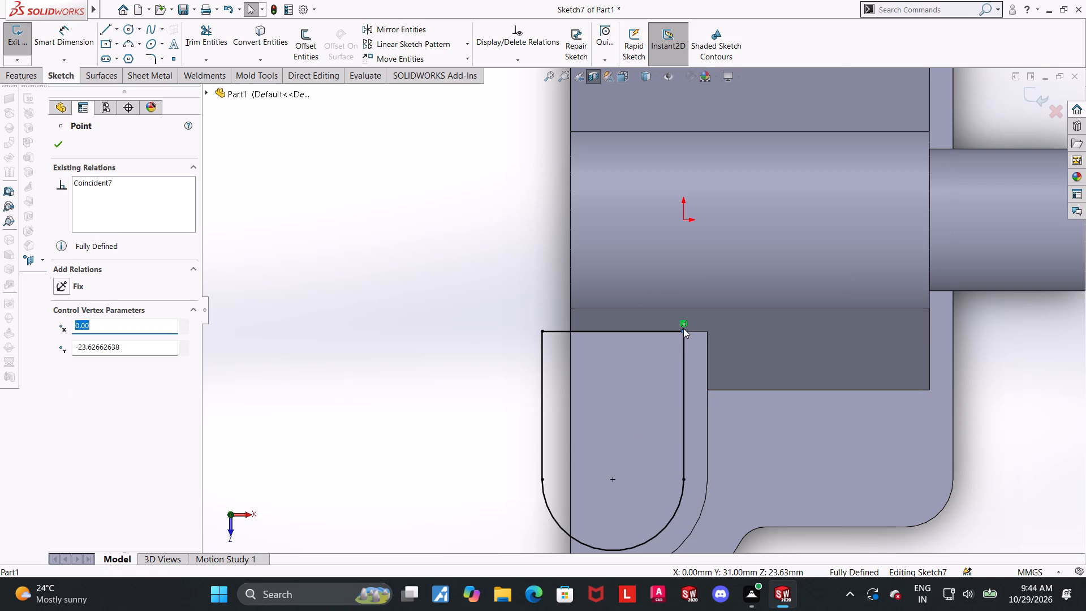
right_click(683, 328)
right_click(683, 319)
click(515, 289)
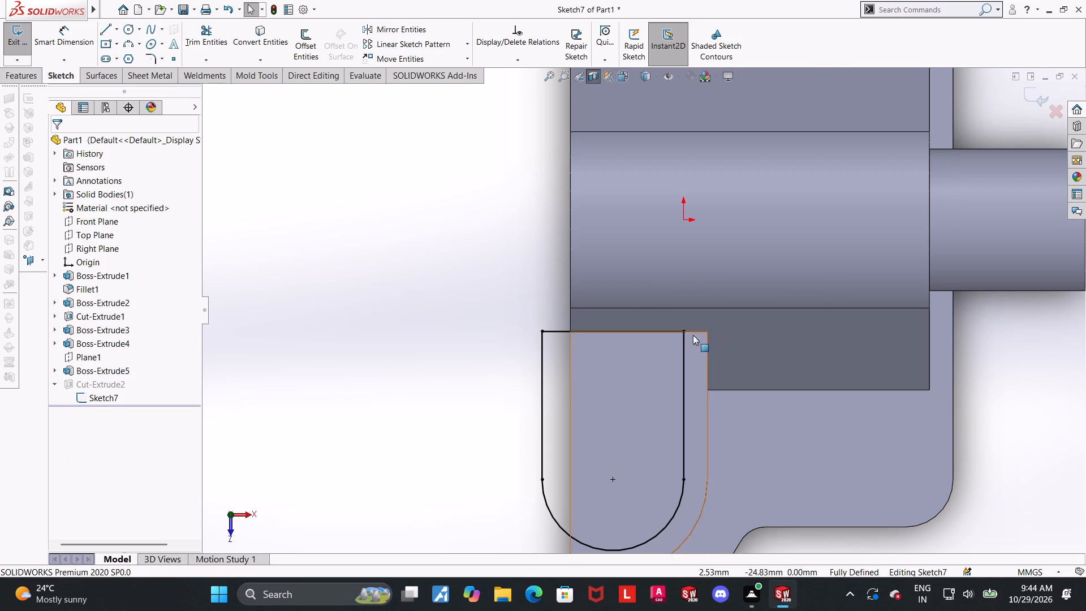
click(684, 329)
right_click(685, 322)
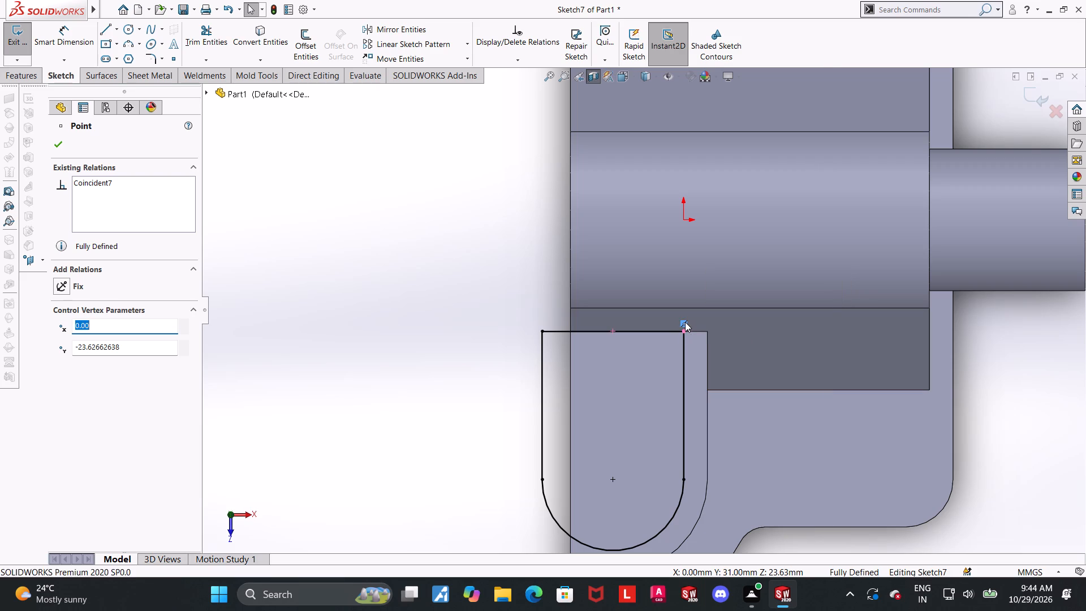
click(712, 484)
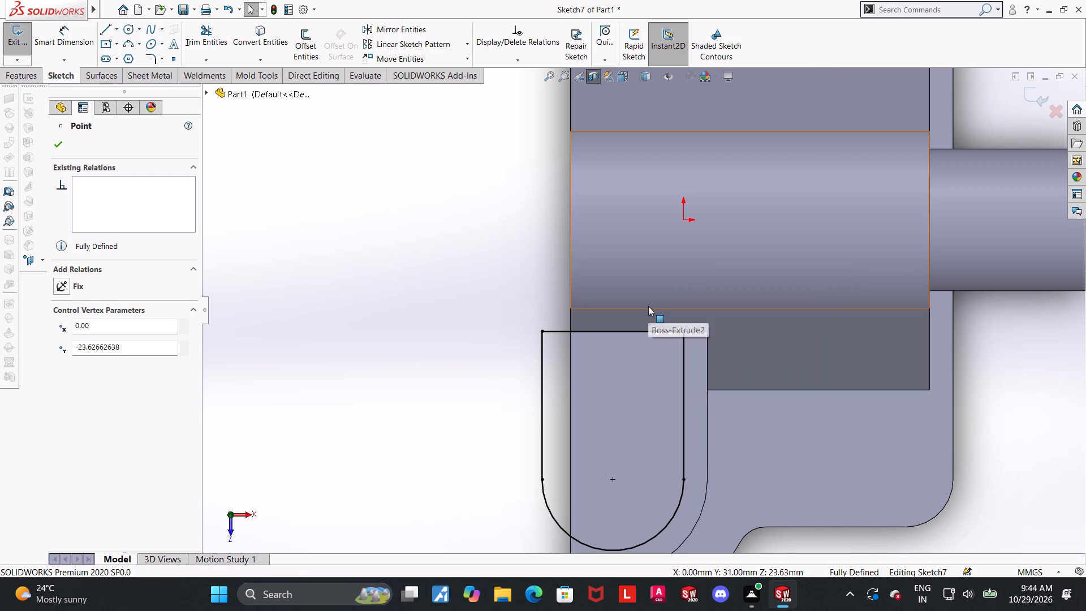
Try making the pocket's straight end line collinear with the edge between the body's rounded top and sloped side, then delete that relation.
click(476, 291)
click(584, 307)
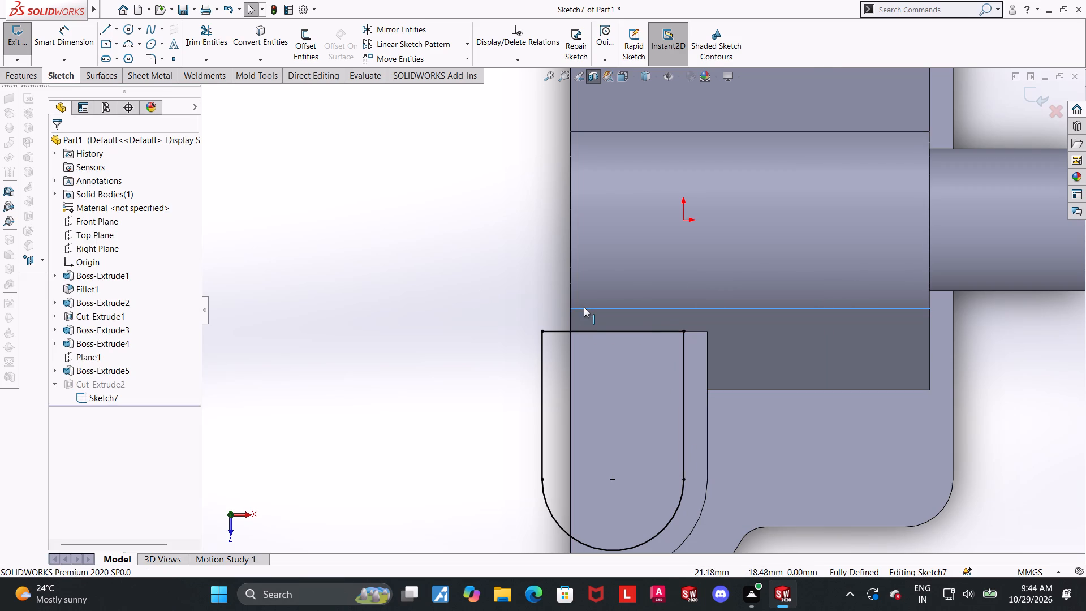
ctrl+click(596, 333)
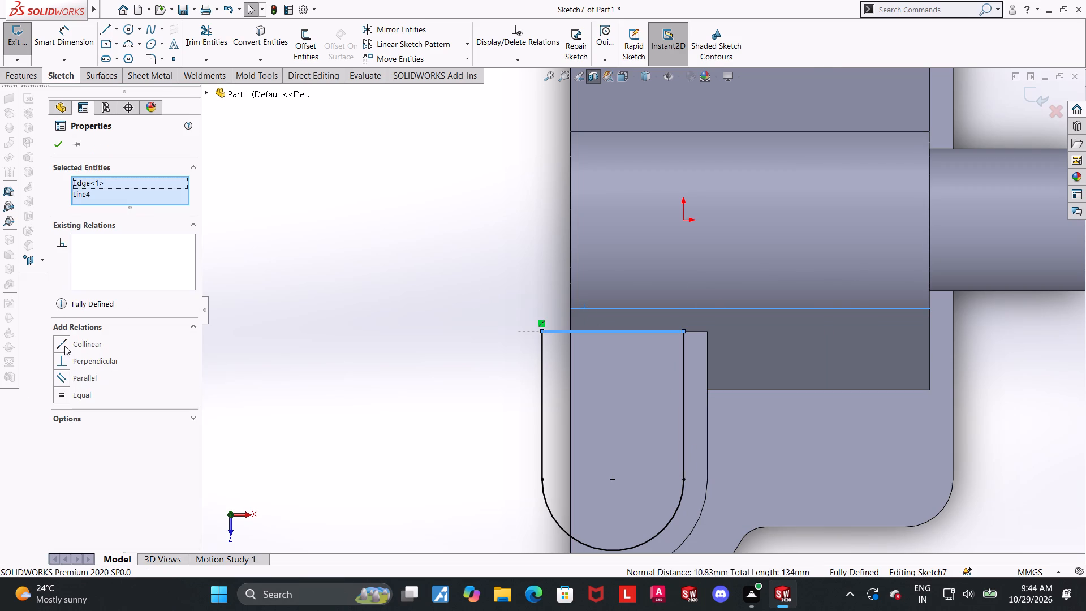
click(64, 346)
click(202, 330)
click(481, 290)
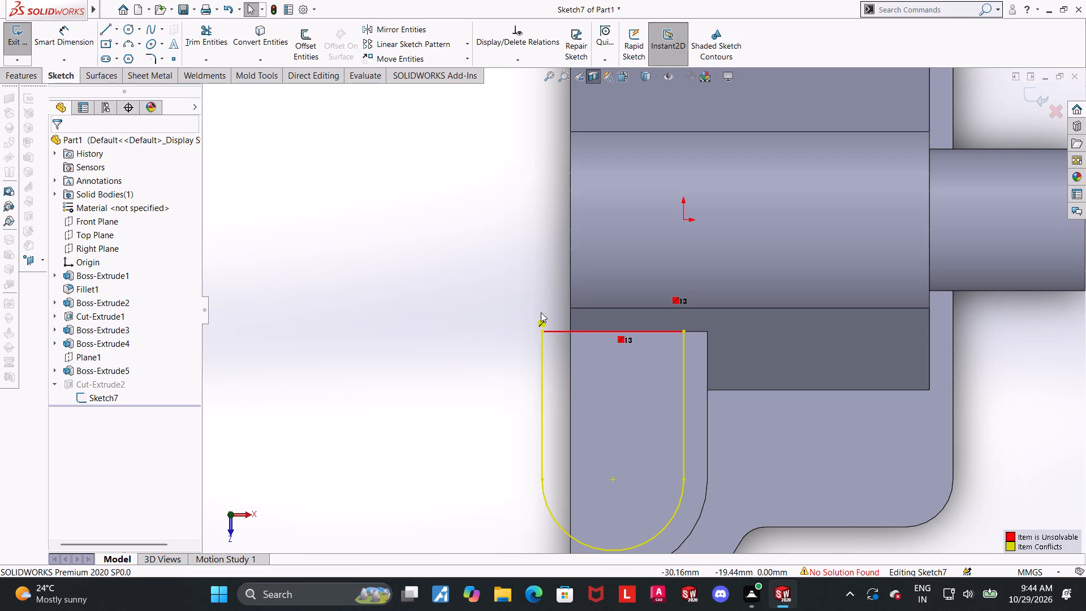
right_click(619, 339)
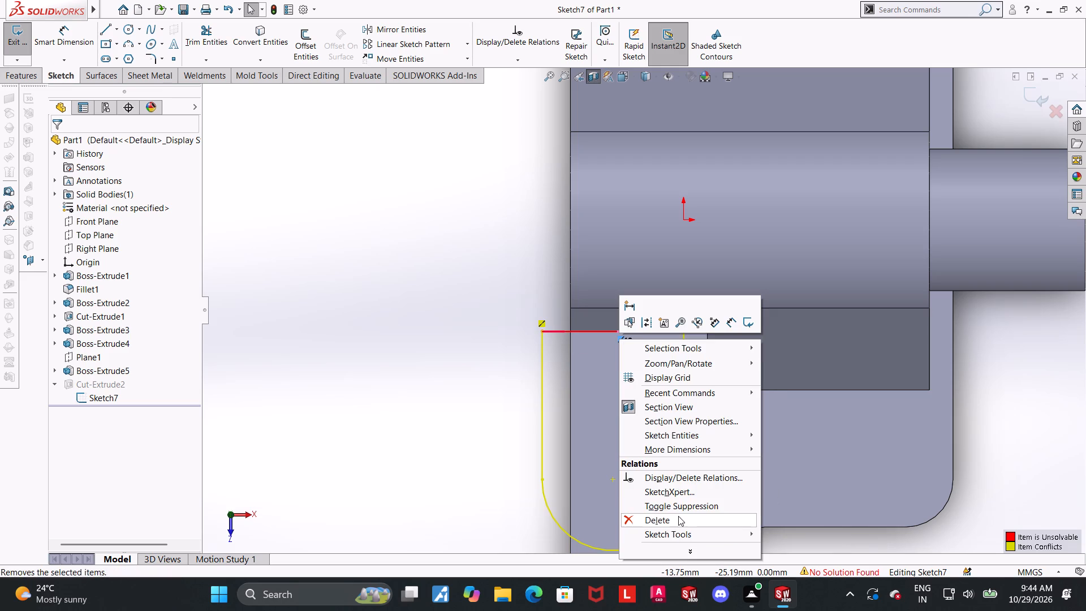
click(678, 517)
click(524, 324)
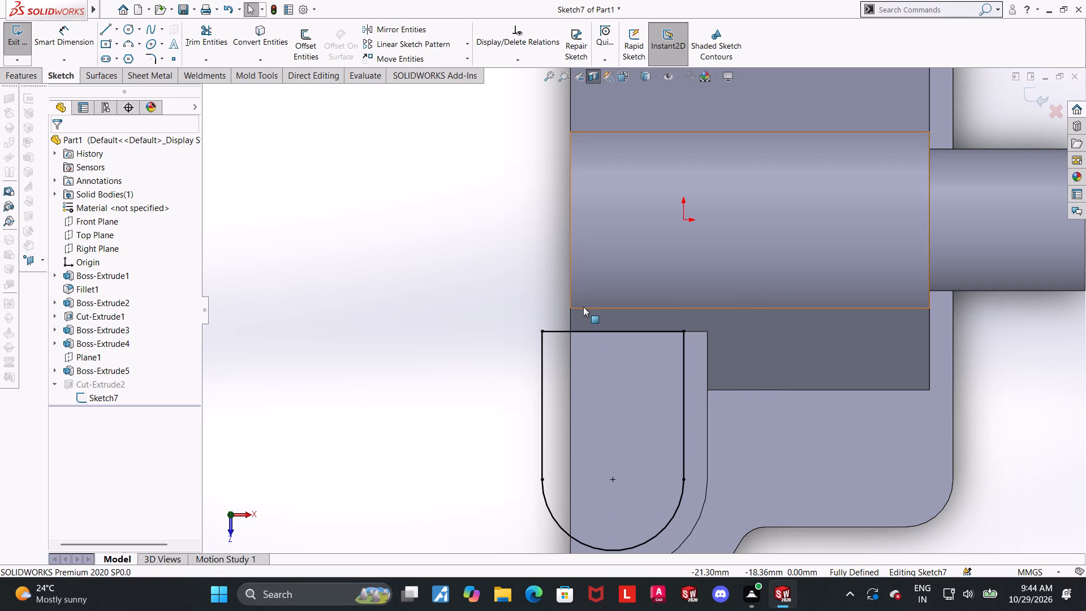
Make the pocket's straight end line collinear with the body's rounded-top edge, delete its old collinear relation, and exit the sketch.
click(584, 308)
ctrl+click(590, 330)
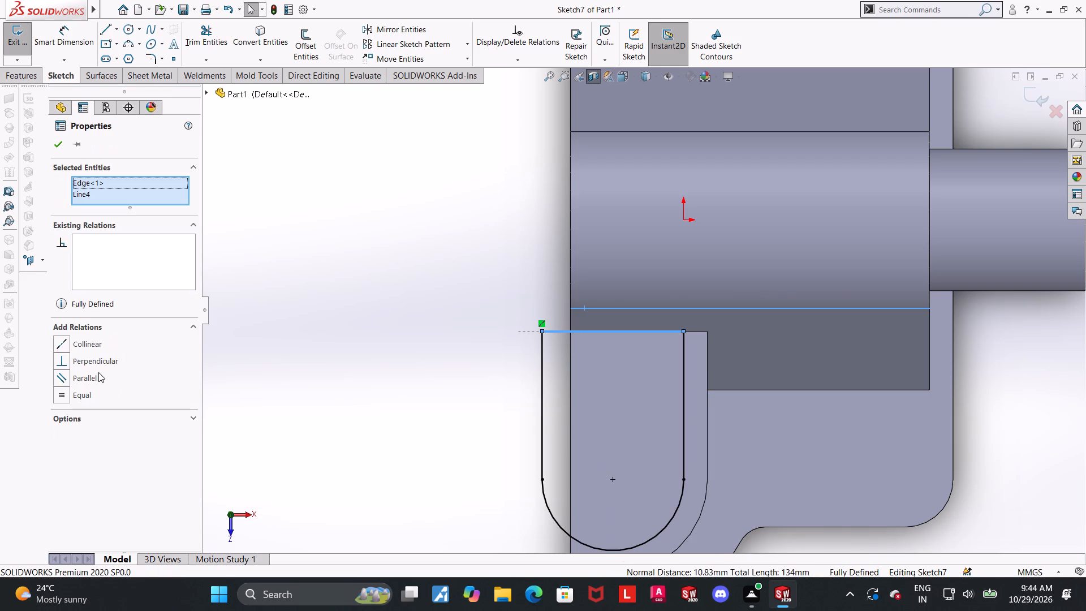
click(67, 343)
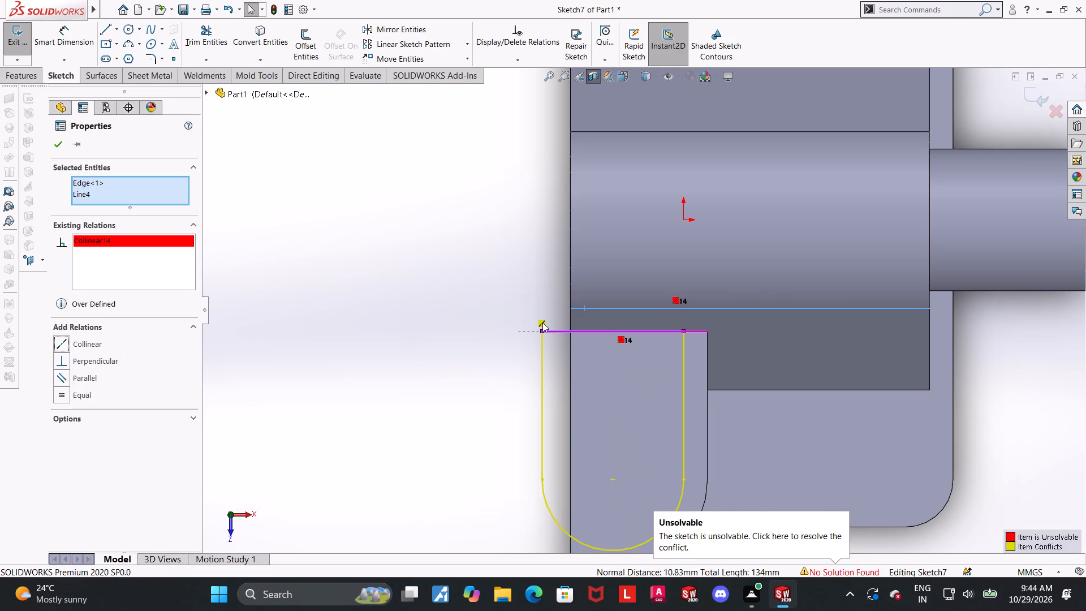
right_click(542, 322)
click(585, 500)
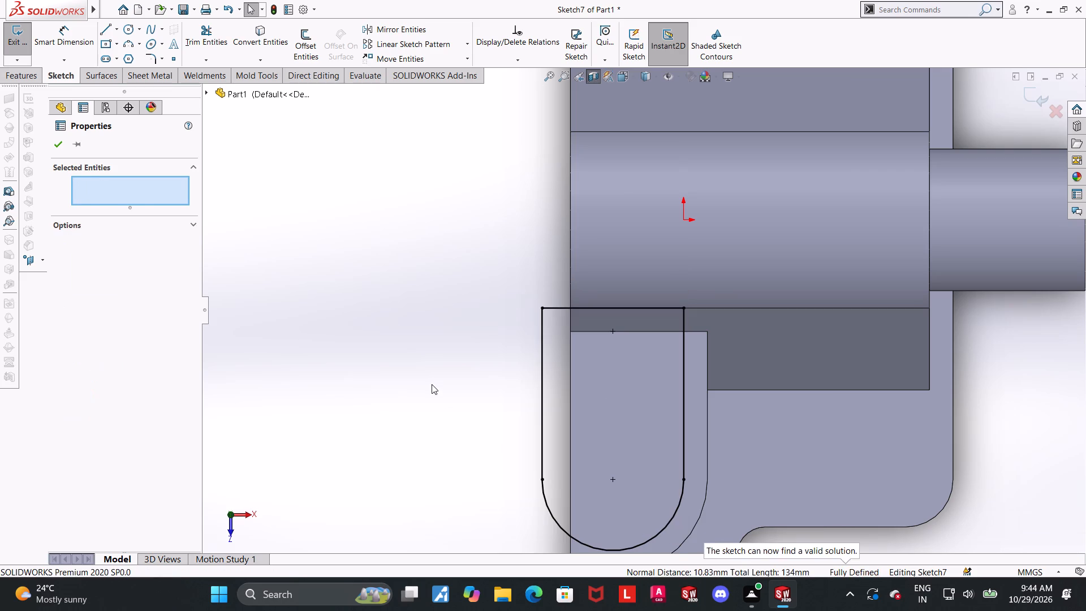
click(432, 384)
scroll(467, 332, up, 4)
middle_drag(589, 396, 714, 256)
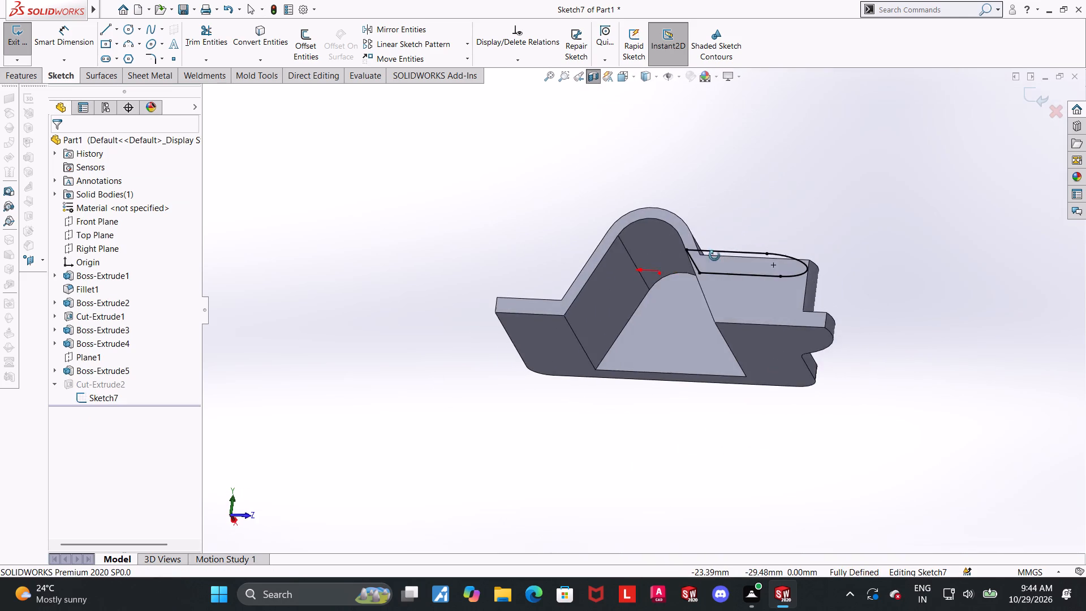
middle_drag(714, 256, 726, 294)
click(1035, 97)
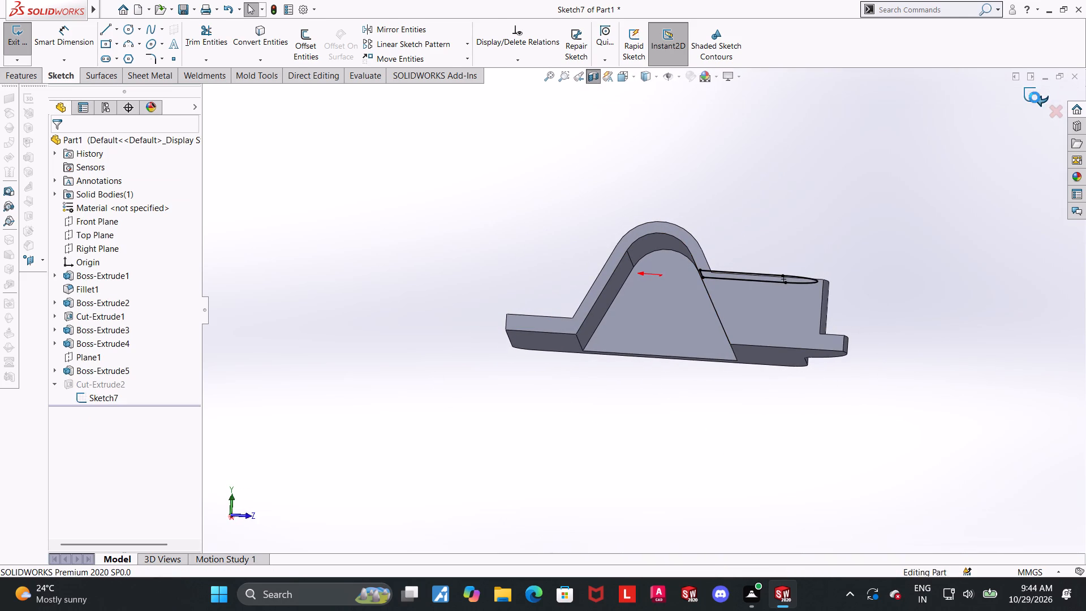
Examine the rebuilt section at an angle and in the Left view, focusing on the pocket's junction with the tapered cavity.
middle_drag(897, 148, 889, 169)
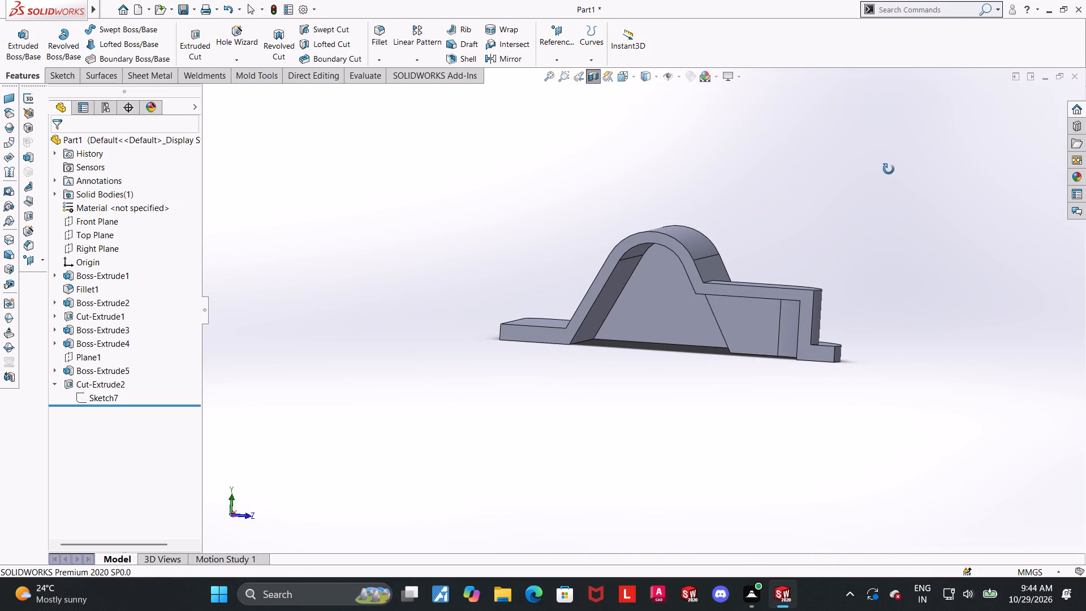
middle_drag(889, 169, 902, 145)
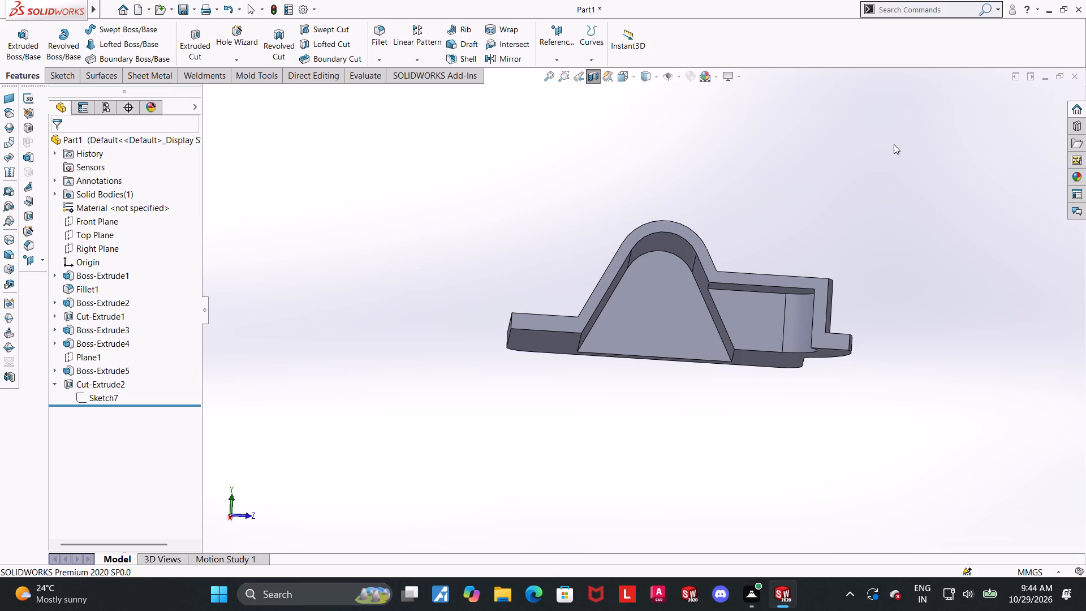
click(626, 77)
click(517, 302)
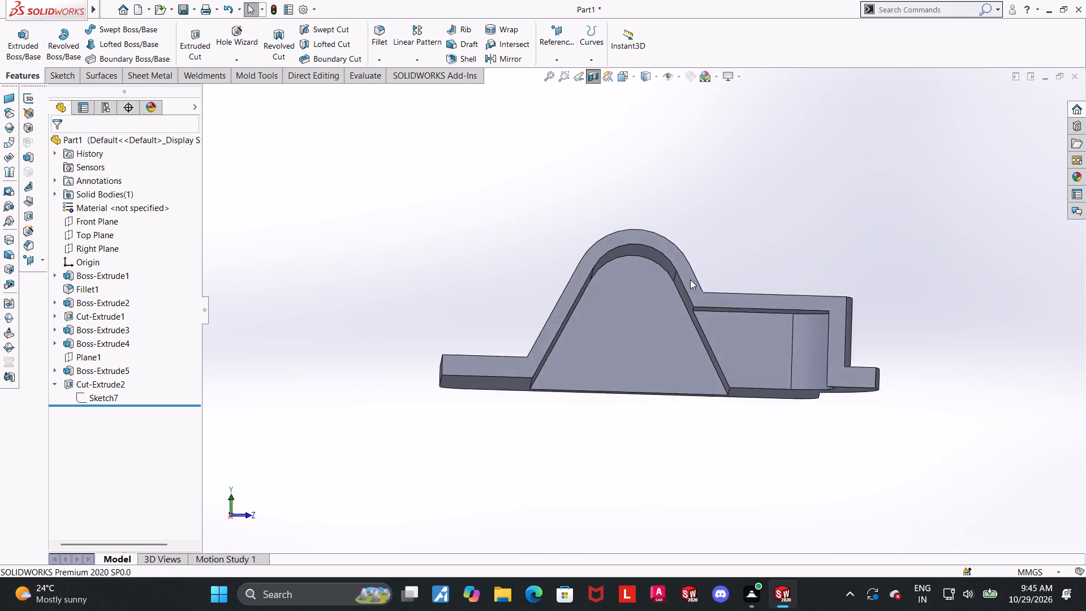
scroll(807, 339, down, 2)
scroll(895, 328, down, 2)
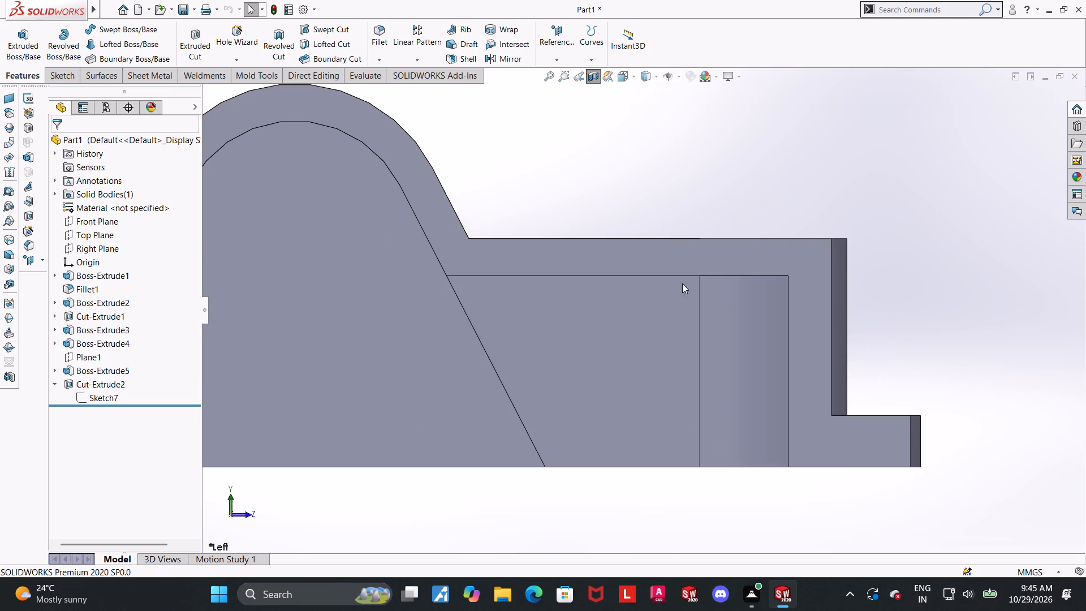
scroll(660, 281, up, 1)
scroll(609, 302, down, 1)
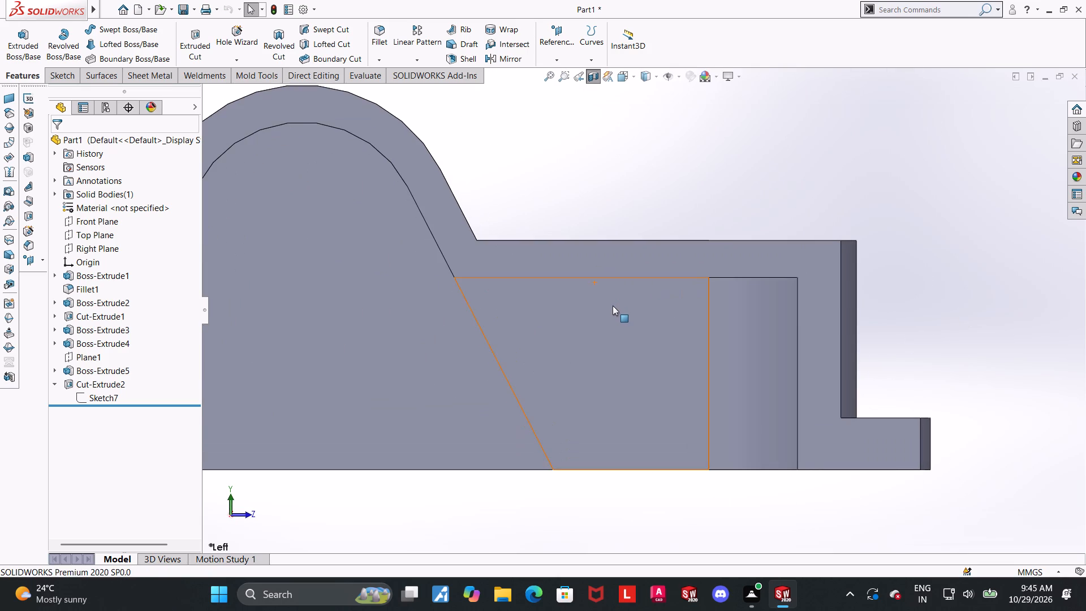
scroll(735, 359, up, 1)
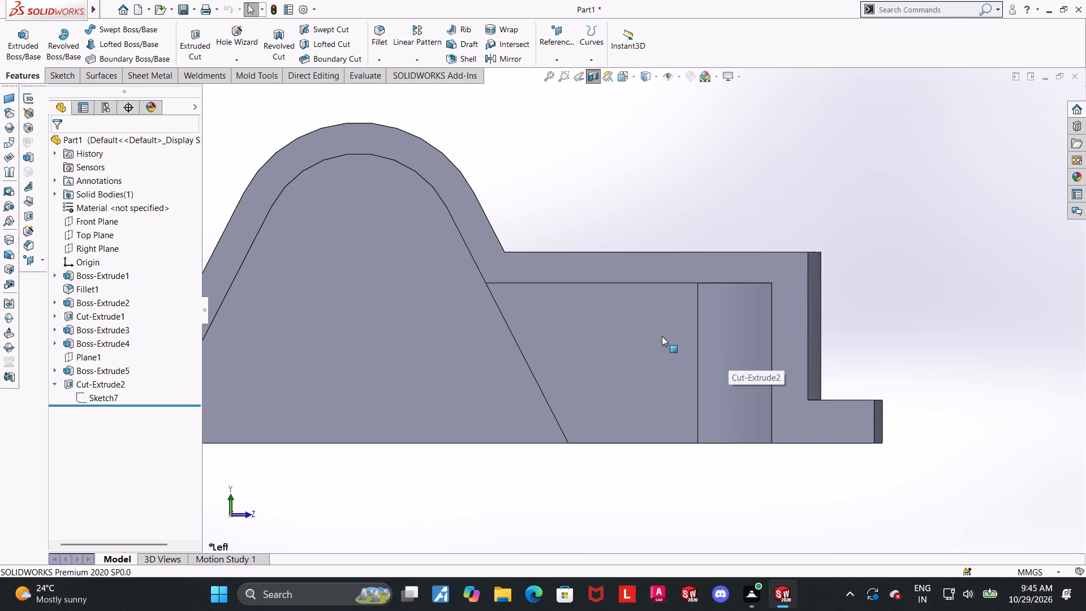
middle_drag(843, 315, 849, 247)
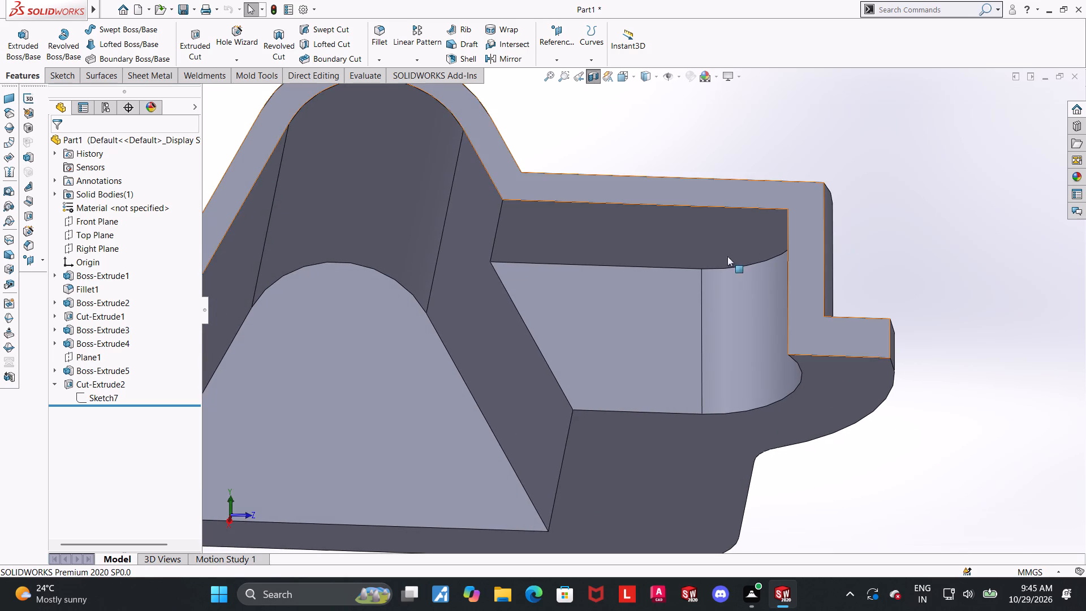
Turn off the section view and inspect the pocket and cavity of the whole part from below.
click(596, 77)
scroll(684, 332, up, 1)
middle_drag(679, 325, 667, 225)
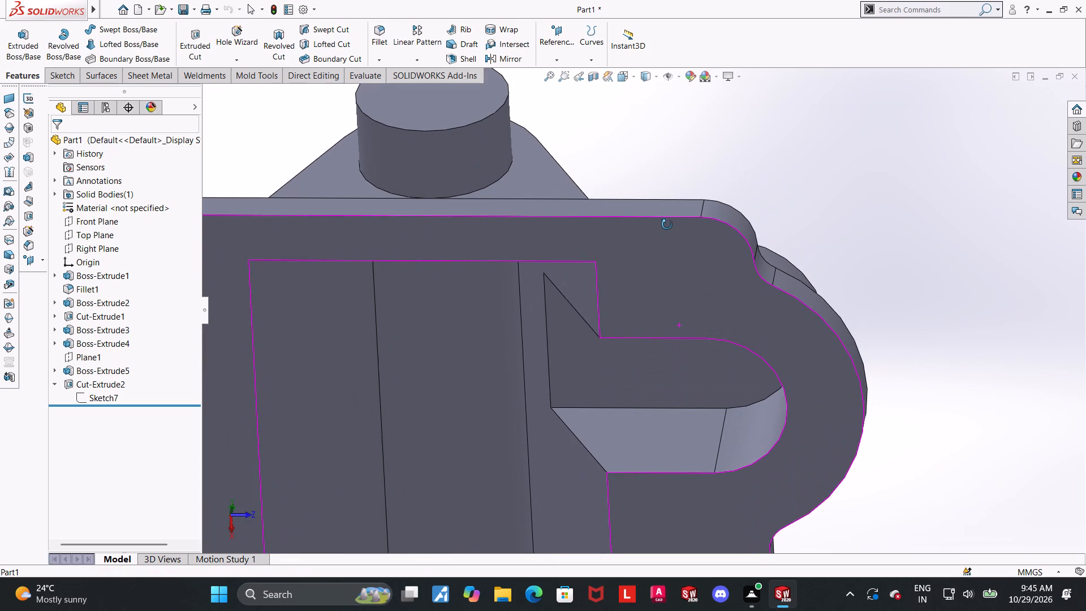
Measure between the round-ended pocket's inner ceiling face and the boss's top face, and close the measurement.
middle_drag(667, 225, 667, 255)
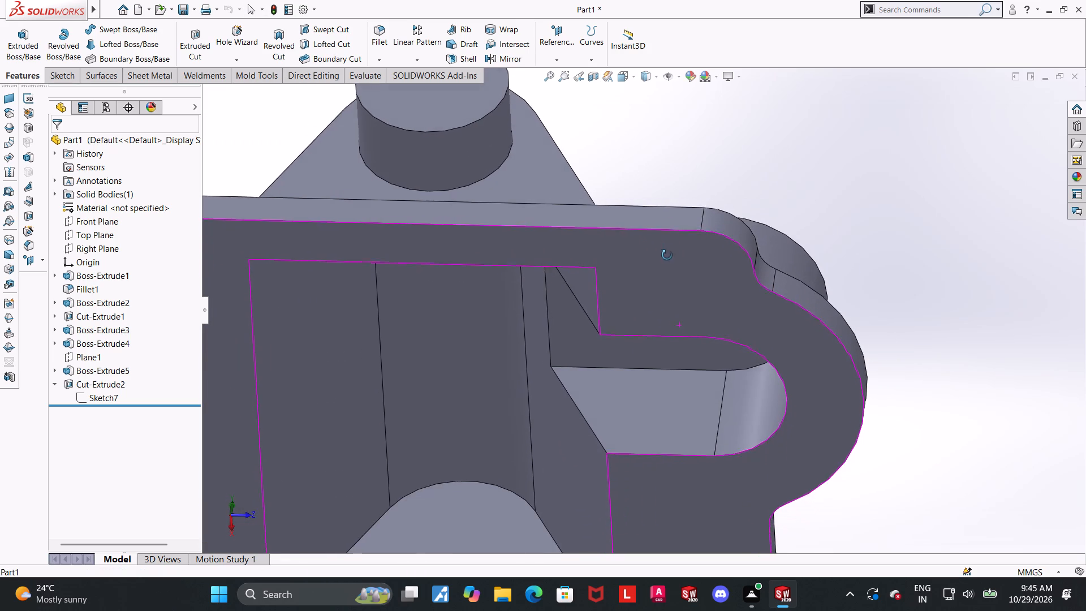
middle_drag(667, 255, 660, 280)
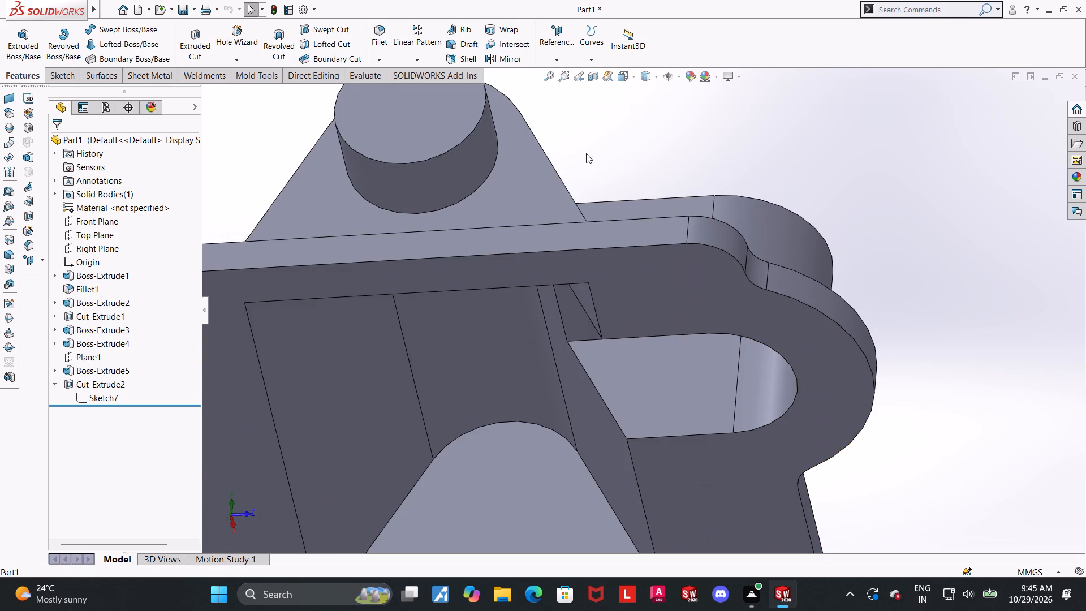
click(373, 75)
click(123, 40)
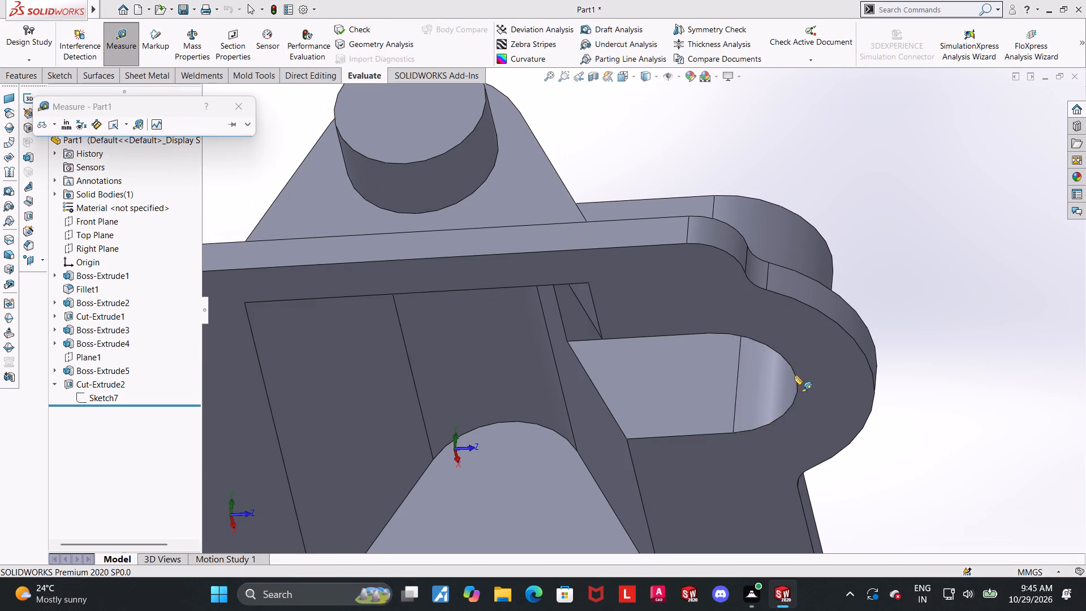
middle_drag(792, 373, 801, 318)
click(695, 350)
middle_drag(725, 294, 729, 514)
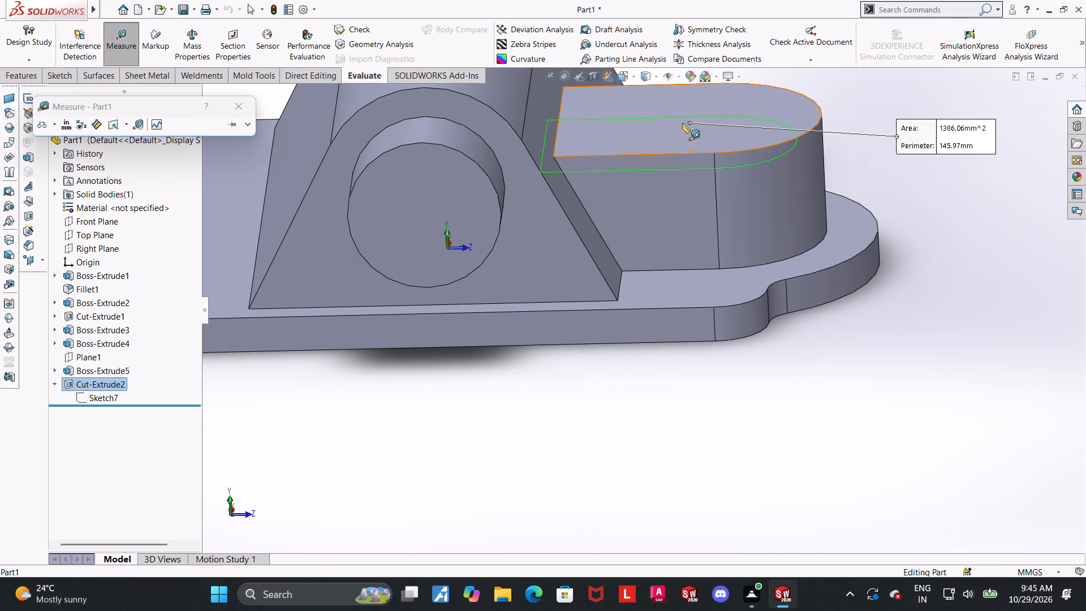
click(682, 122)
key(Escape)
Section the part in the Left view along the Right Plane with a -24 mm offset.
scroll(695, 204, up, 2)
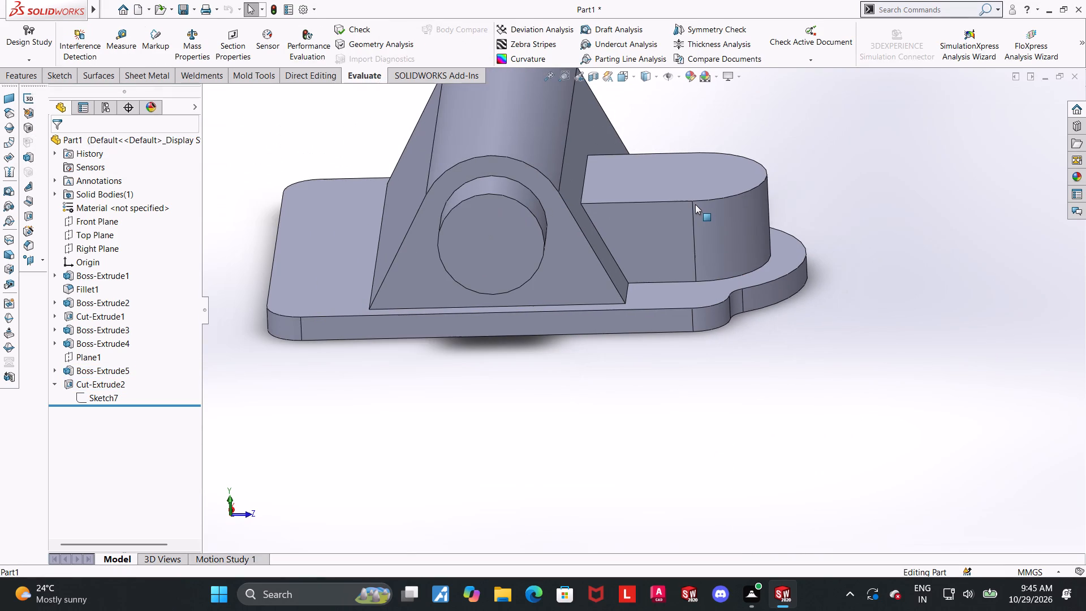
scroll(695, 204, up, 2)
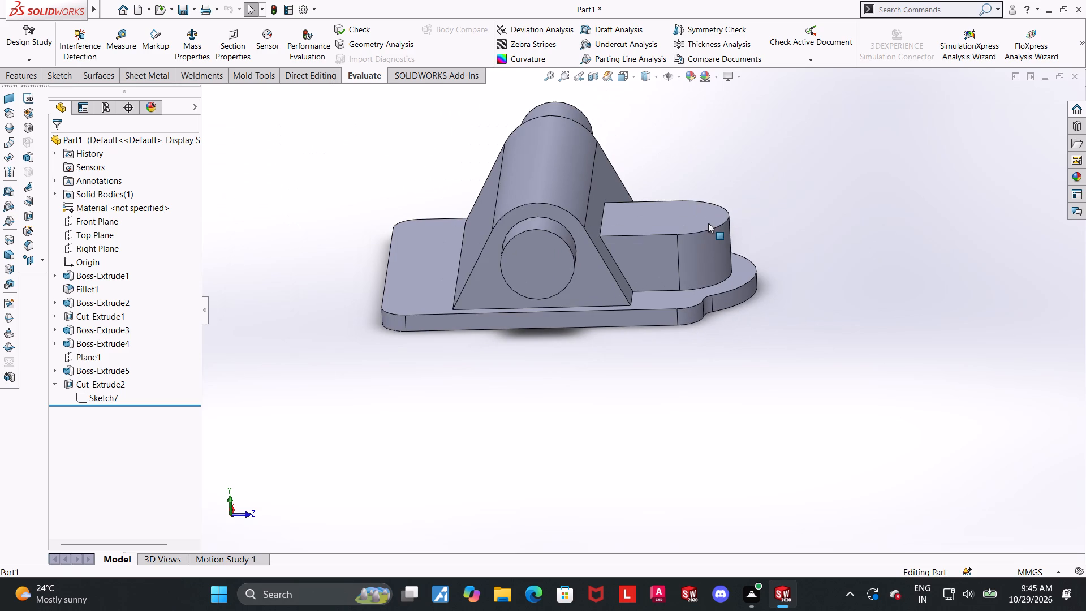
scroll(710, 213, up, 2)
scroll(636, 192, down, 4)
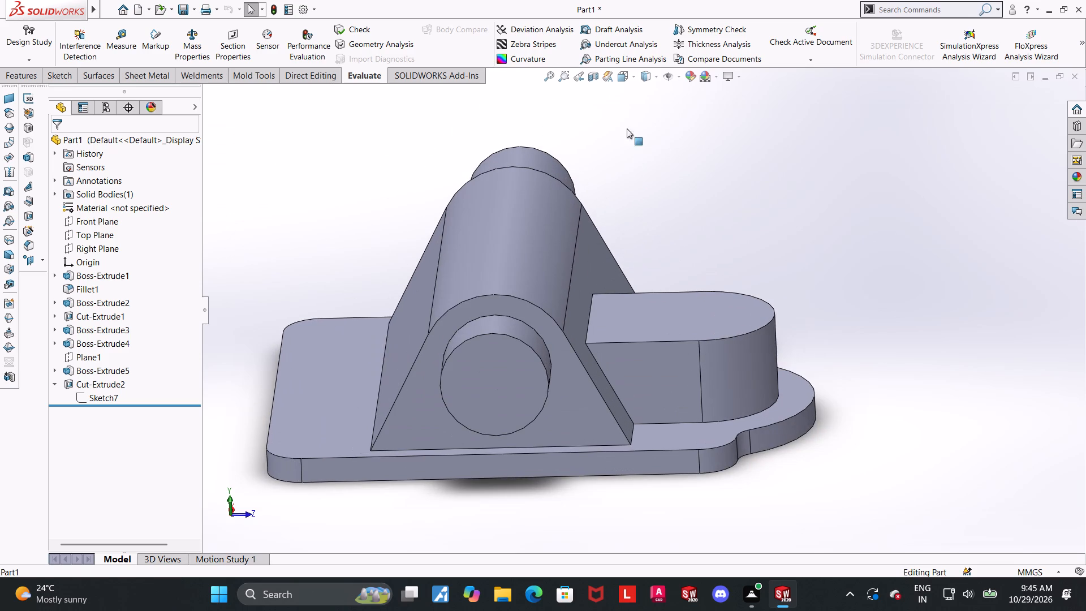
click(623, 70)
click(558, 340)
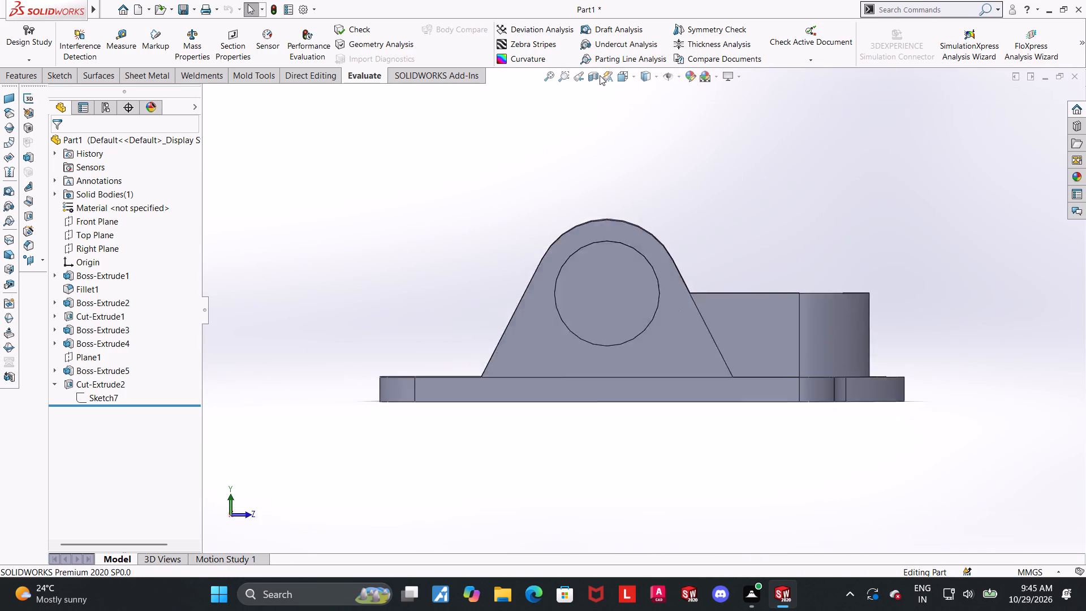
click(592, 72)
click(52, 153)
click(53, 144)
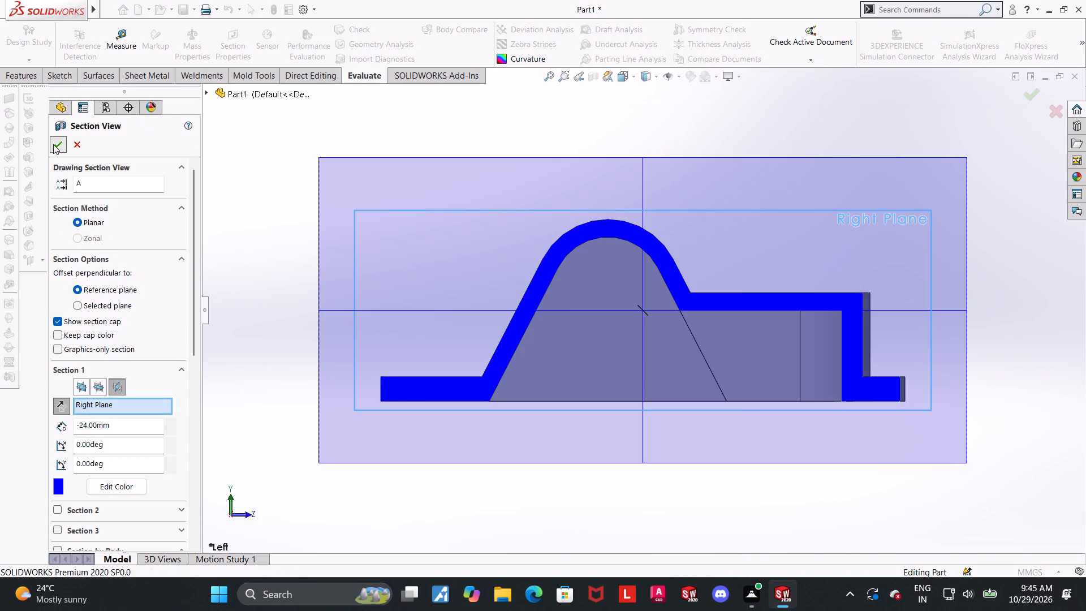
Examine the sectioned part from above and below, focusing on the walls and the pocket's opening into the tapered cavity, and turn off the section view.
scroll(893, 286, down, 1)
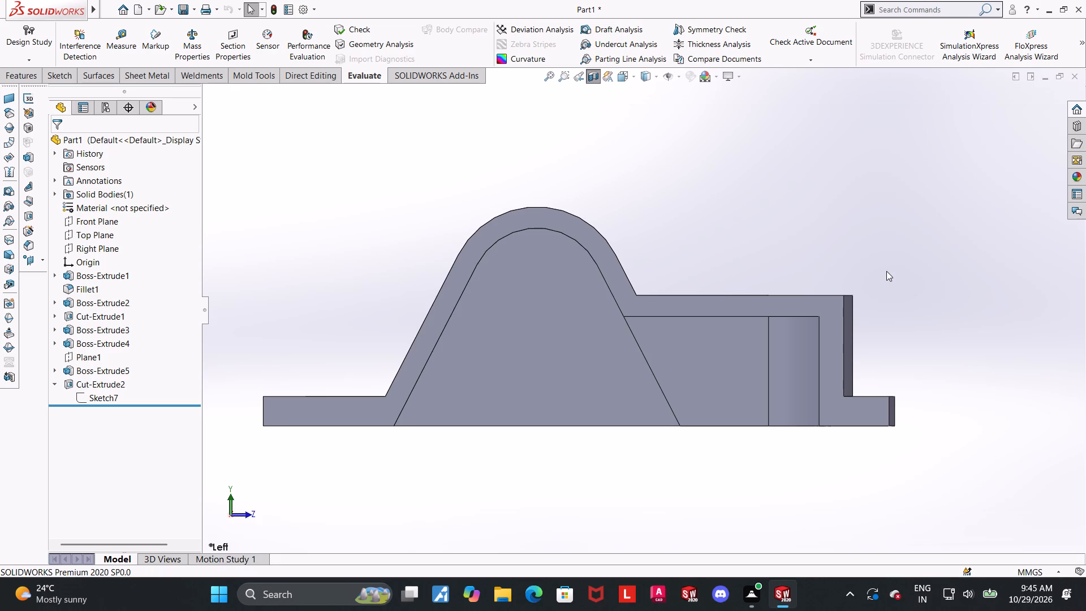
middle_drag(878, 269, 819, 308)
scroll(889, 279, up, 2)
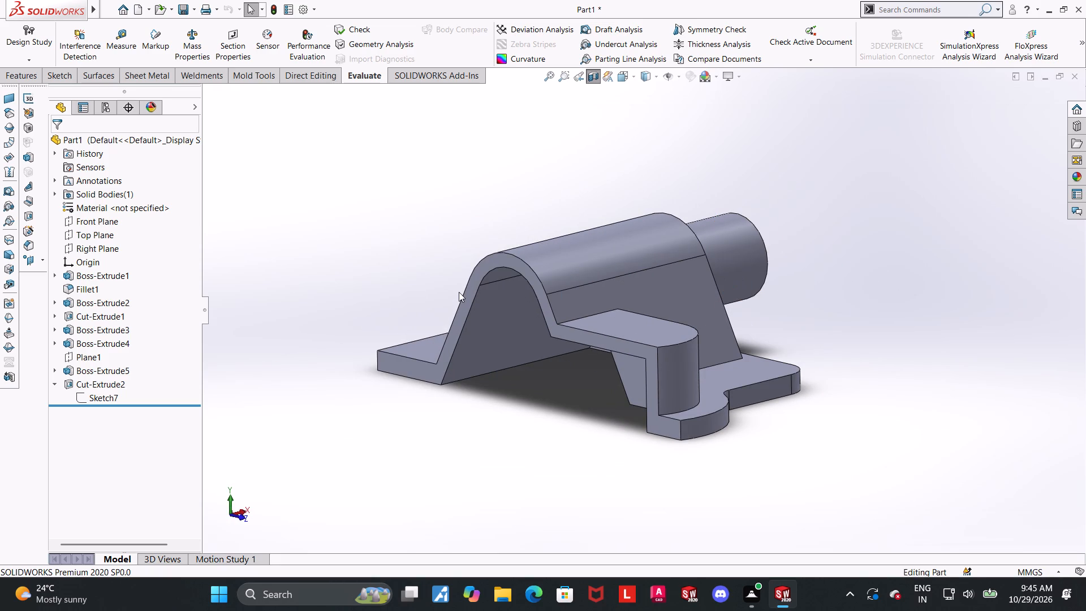
scroll(459, 290, up, 1)
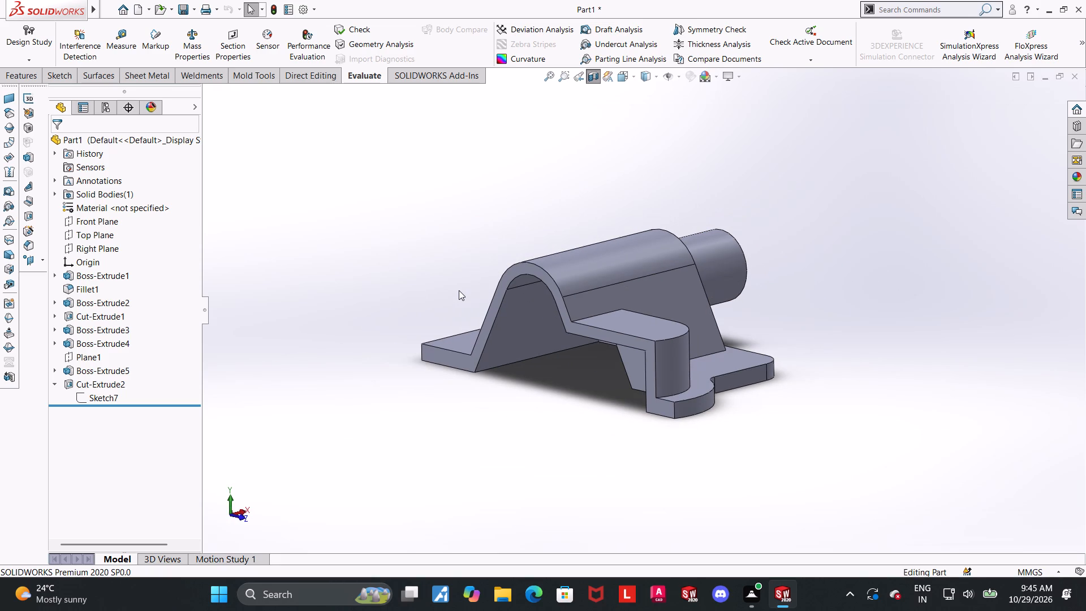
scroll(766, 317, up, 2)
scroll(645, 316, down, 3)
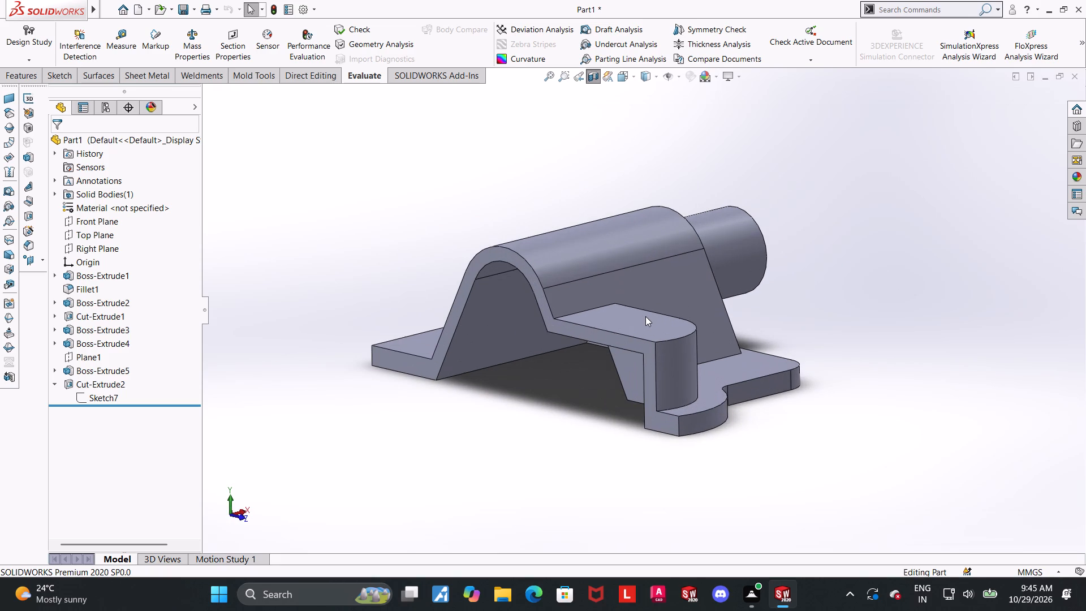
middle_drag(645, 327, 676, 217)
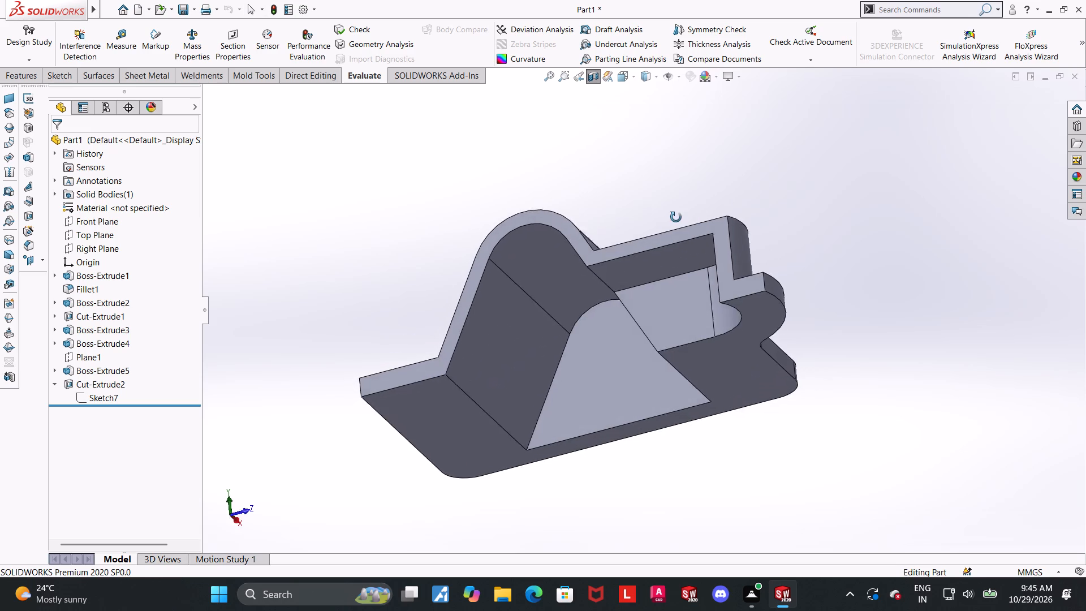
middle_drag(676, 217, 672, 284)
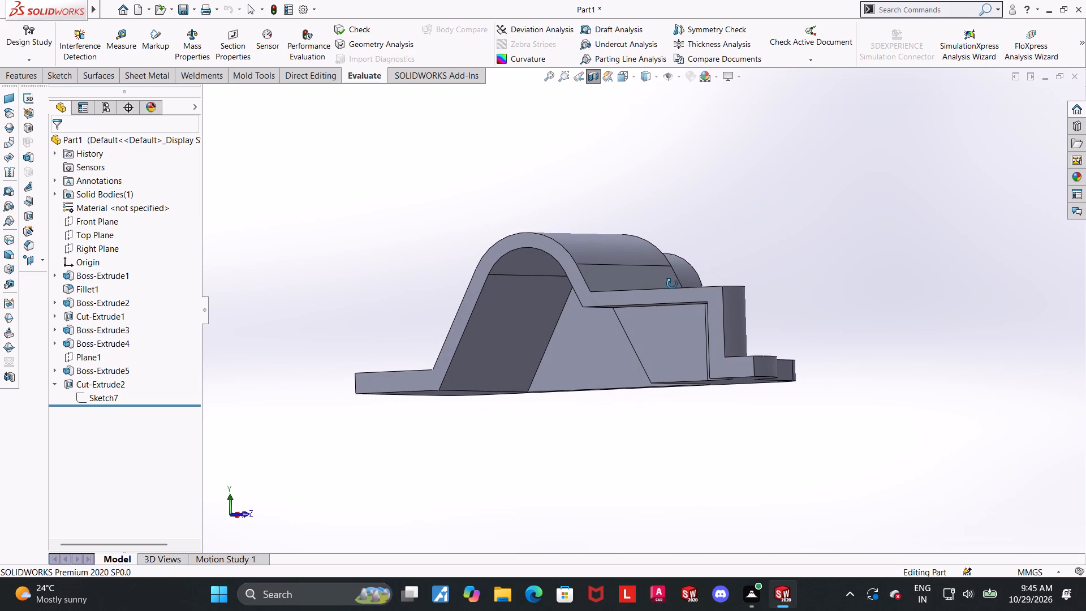
middle_drag(672, 284, 712, 247)
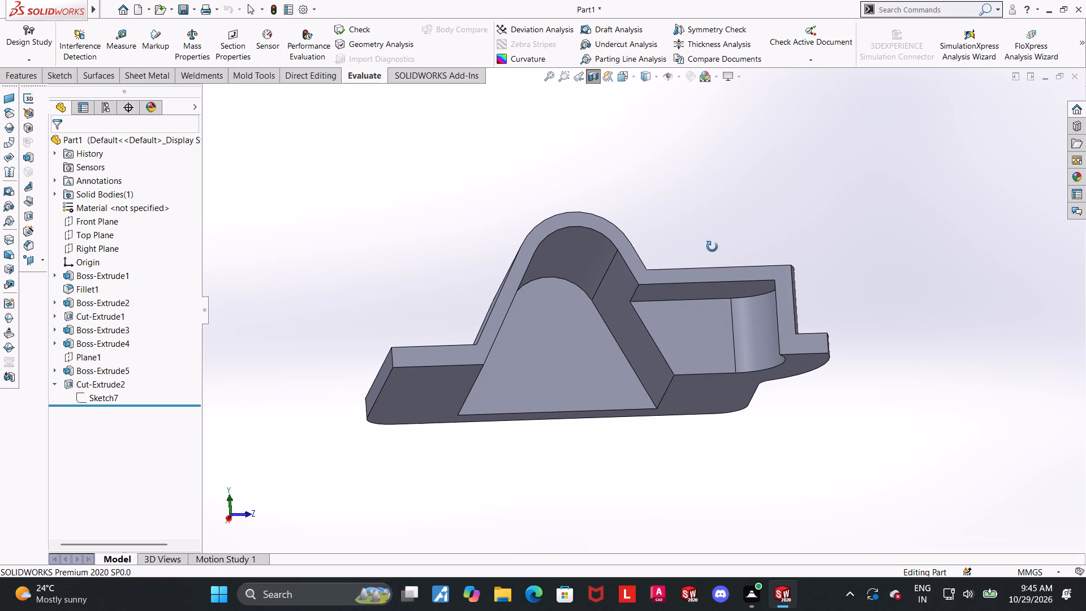
middle_drag(712, 247, 704, 250)
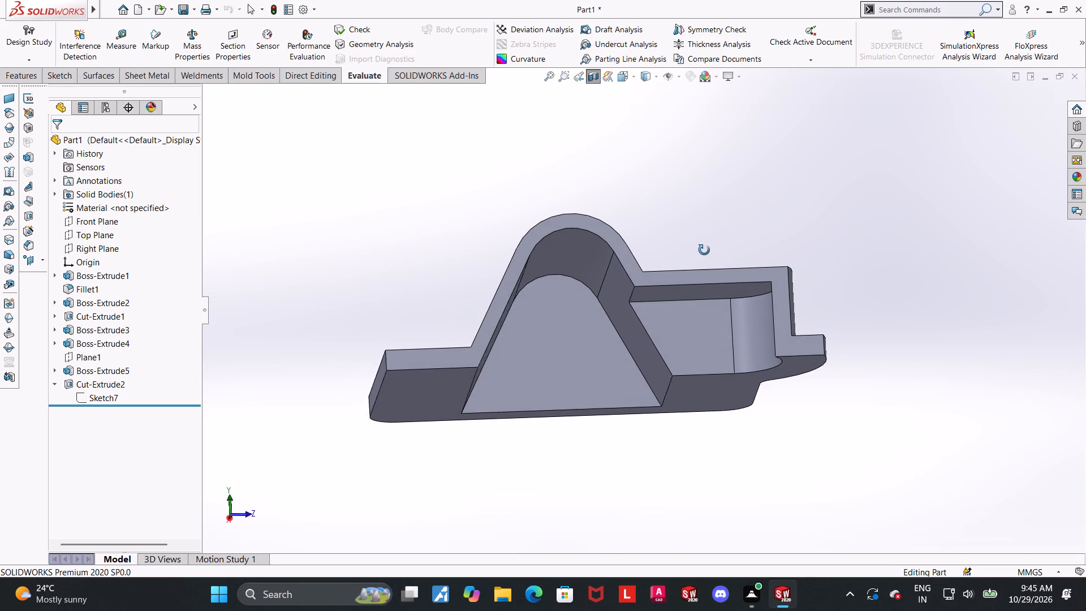
middle_drag(704, 250, 695, 225)
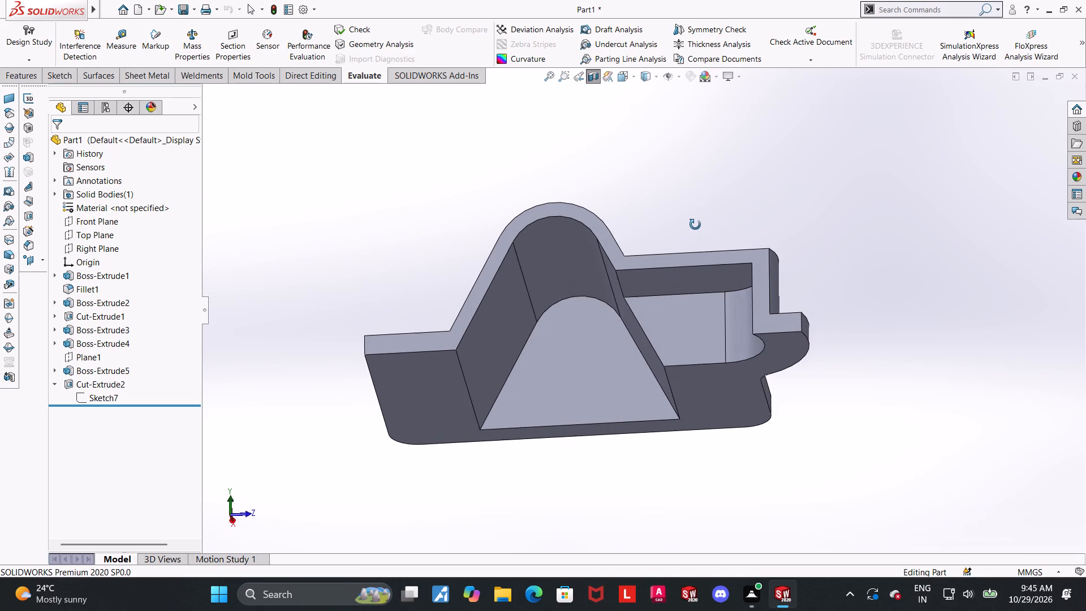
middle_drag(695, 225, 686, 279)
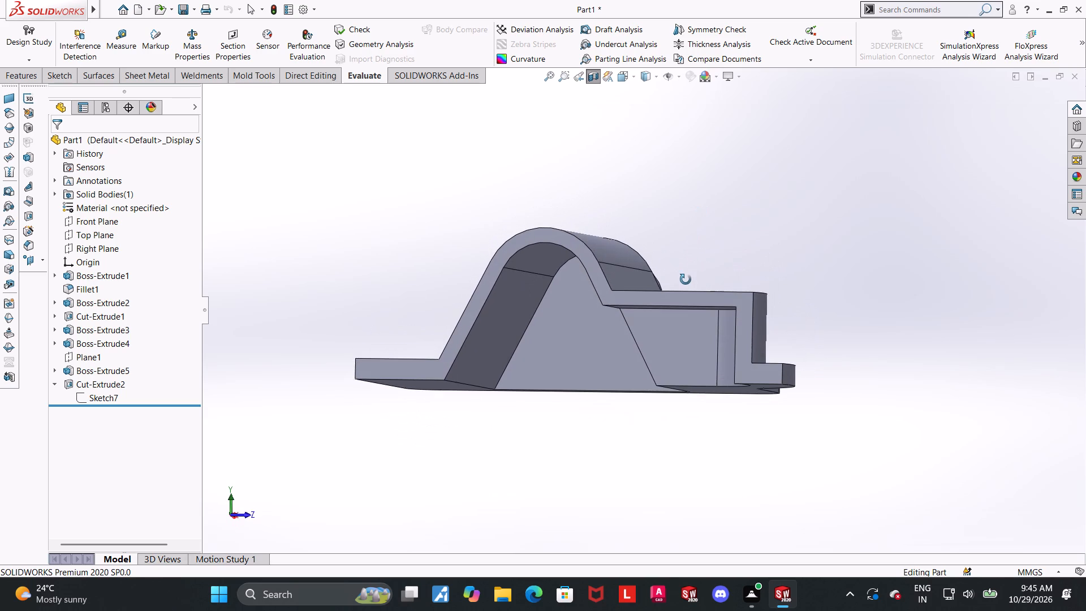
middle_drag(686, 279, 687, 251)
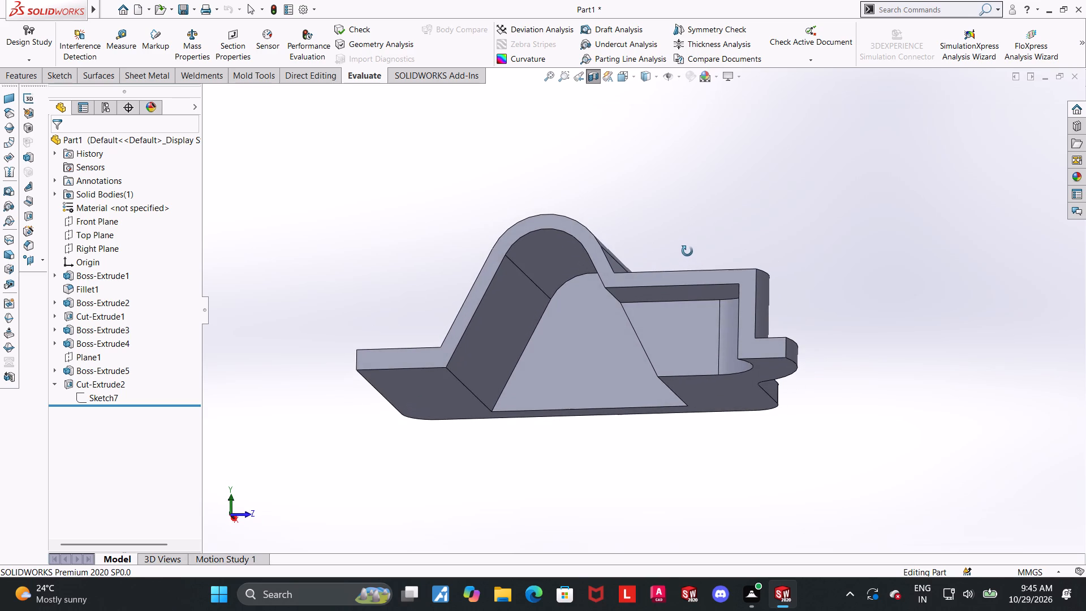
middle_drag(687, 251, 677, 321)
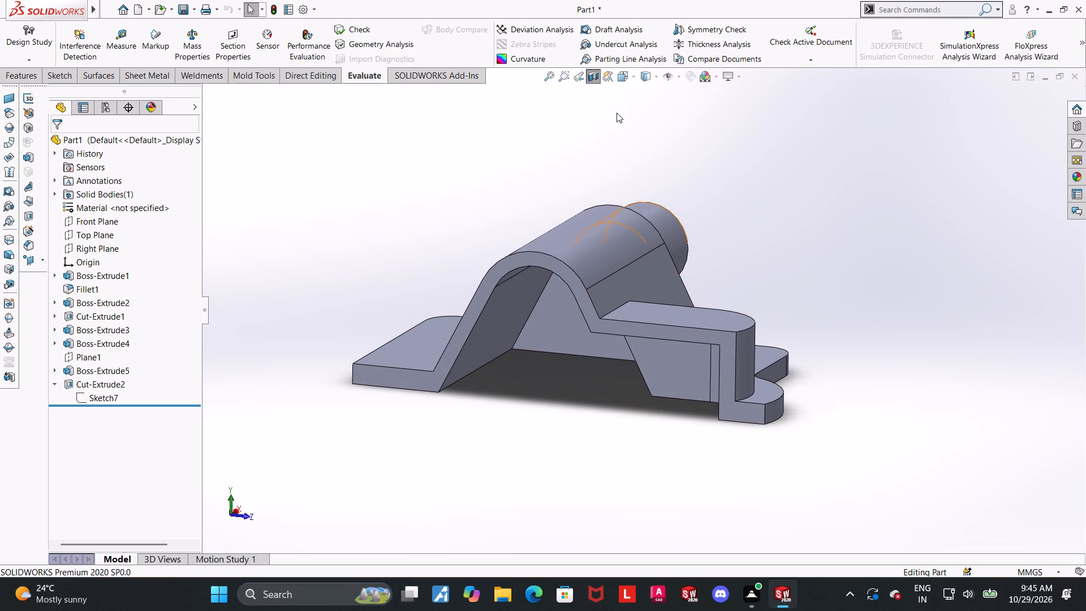
click(593, 82)
click(768, 245)
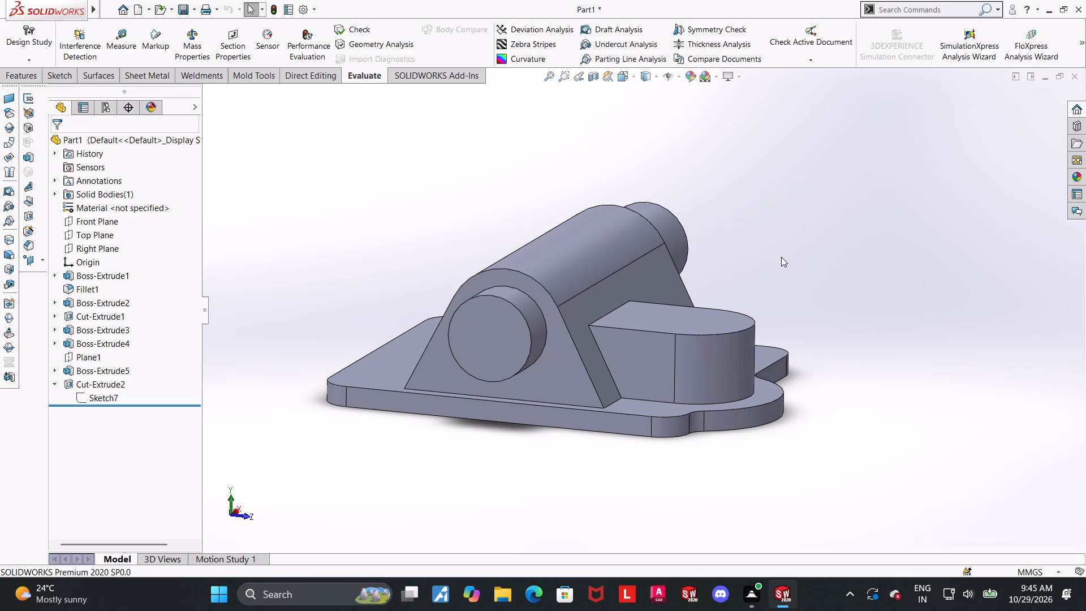
Inspect the whole part in the isometric view and from the end-boss side, with Cut-Extrude2 collapsed in the feature tree.
key(ctrl+7)
scroll(883, 294, up, 2)
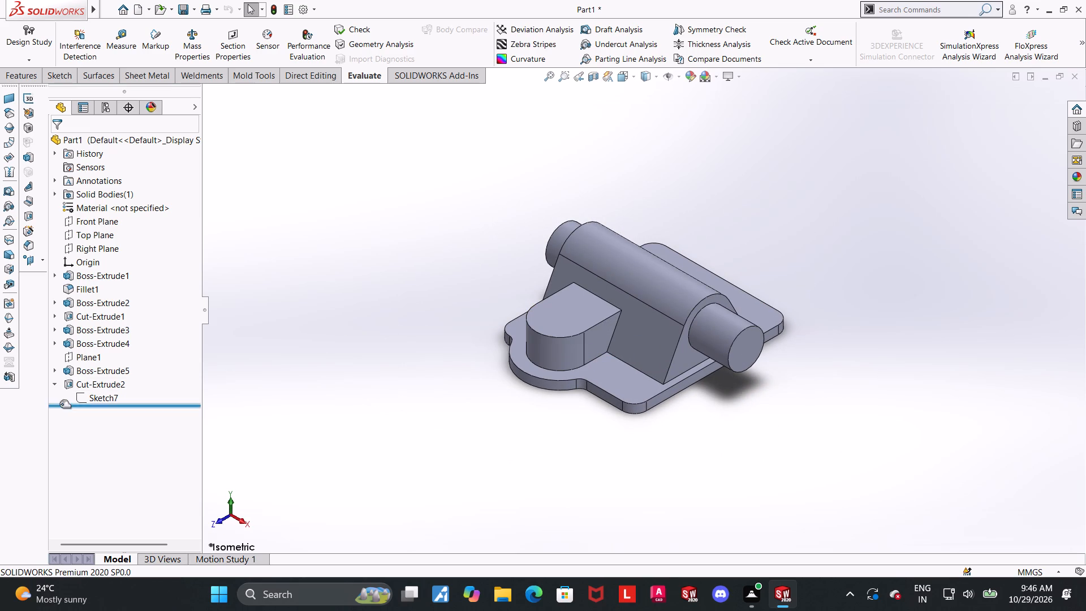
click(76, 386)
click(55, 380)
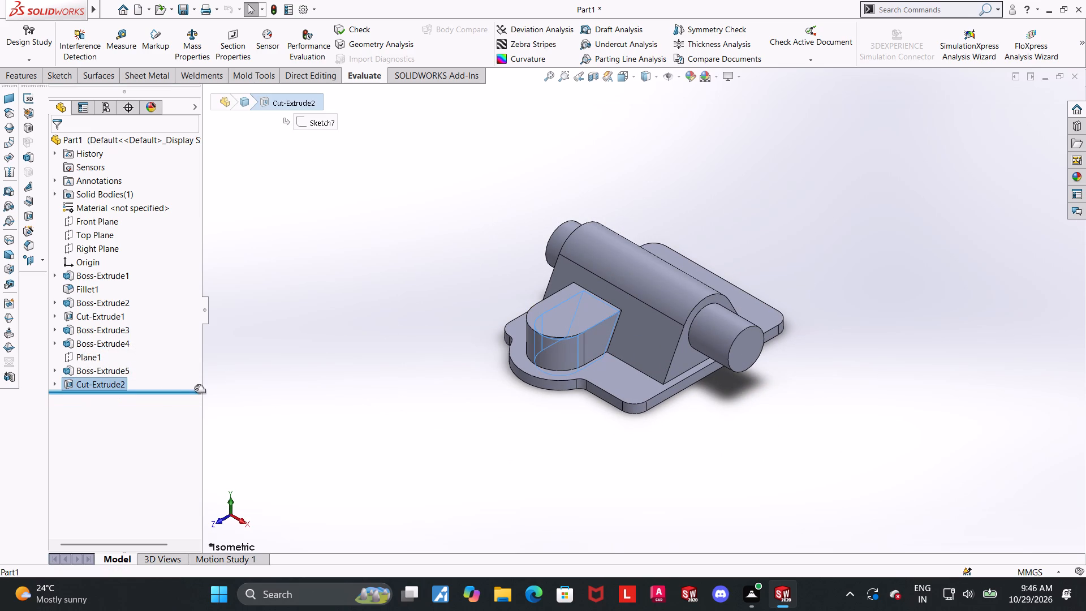
click(195, 389)
click(346, 342)
scroll(673, 303, down, 3)
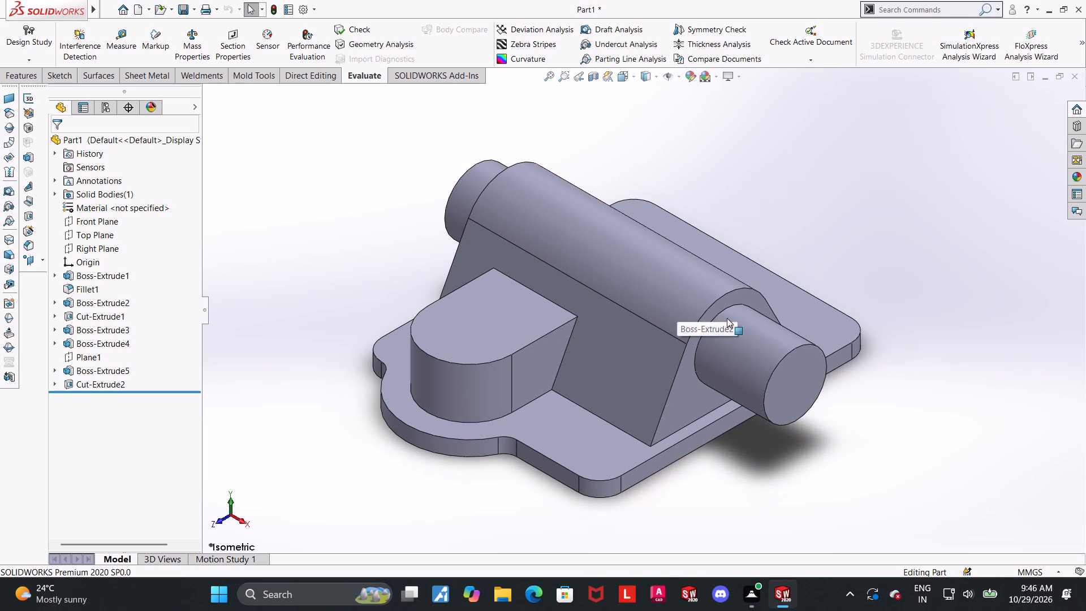
scroll(730, 328, down, 2)
middle_drag(777, 341, 745, 314)
scroll(745, 314, up, 5)
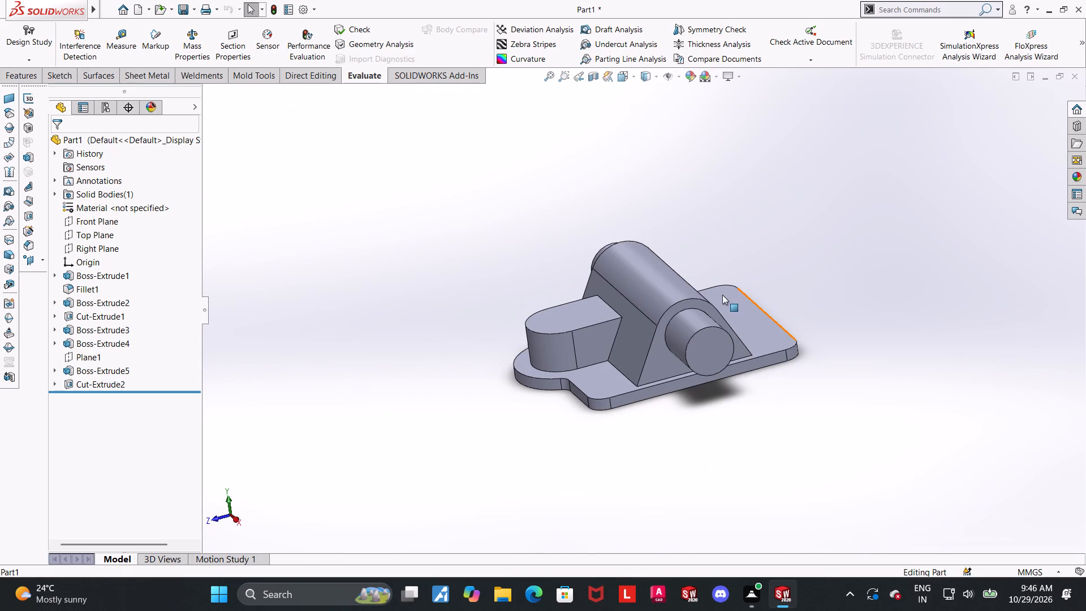
middle_drag(588, 262, 793, 293)
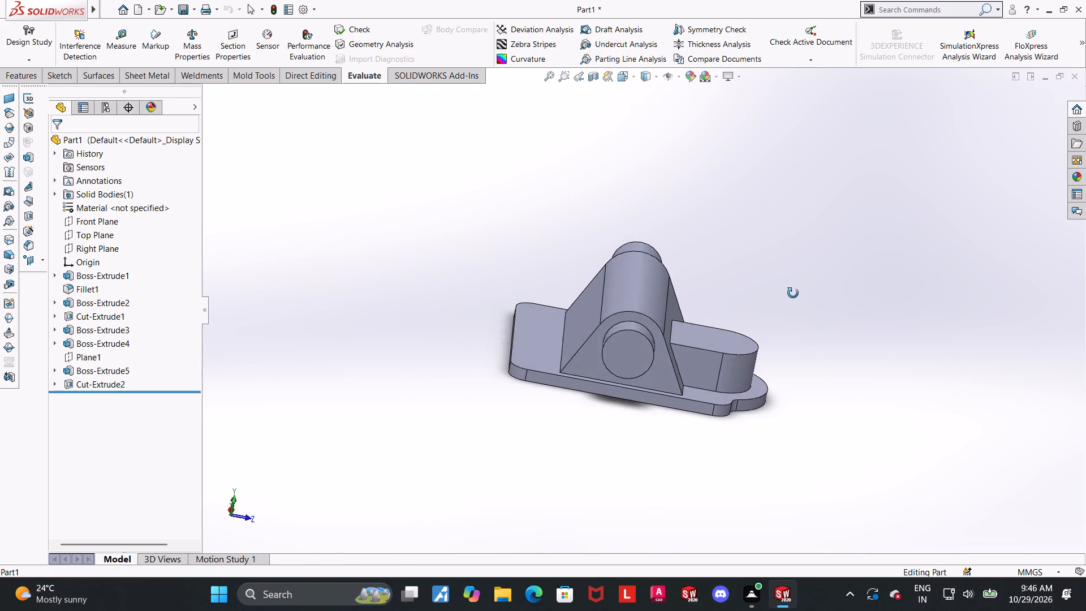
middle_drag(793, 293, 775, 291)
Orient the part to the Left view, facing the circular end boss, and bring up the feature tools.
click(626, 81)
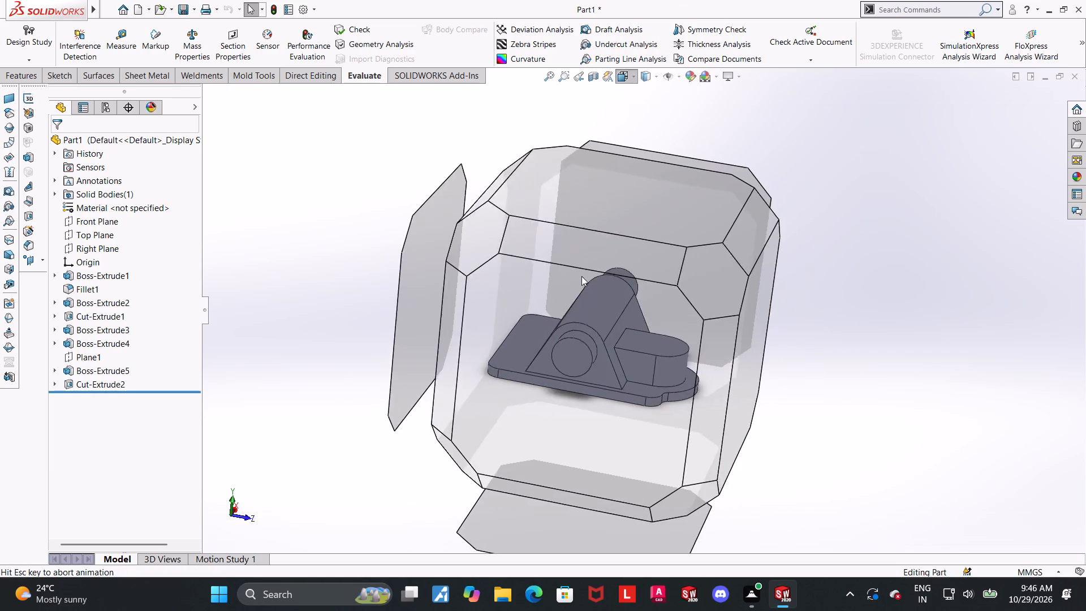
click(516, 385)
scroll(716, 220, down, 2)
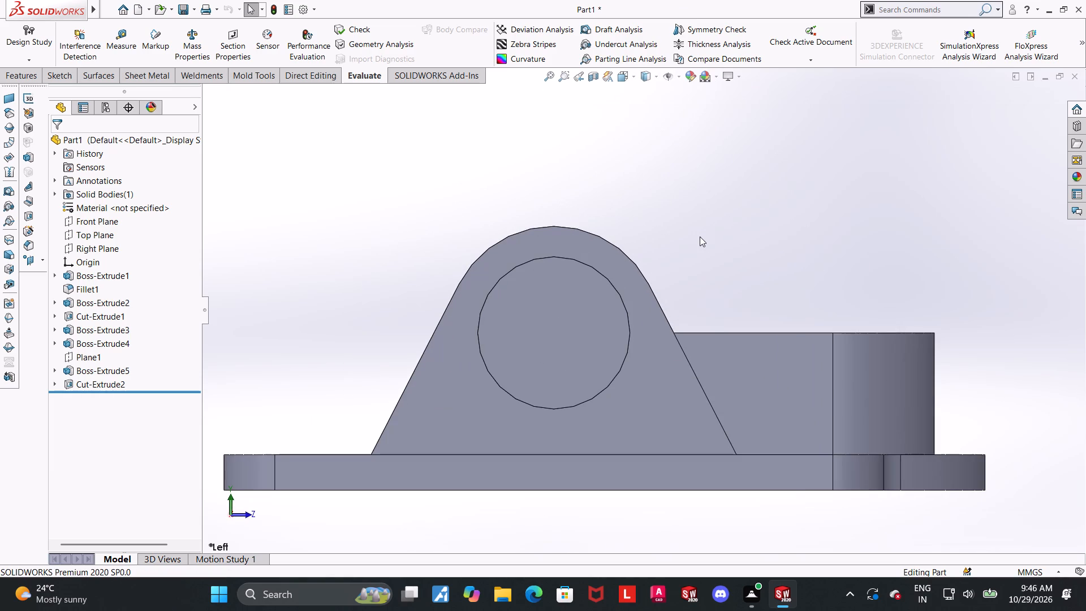
click(14, 75)
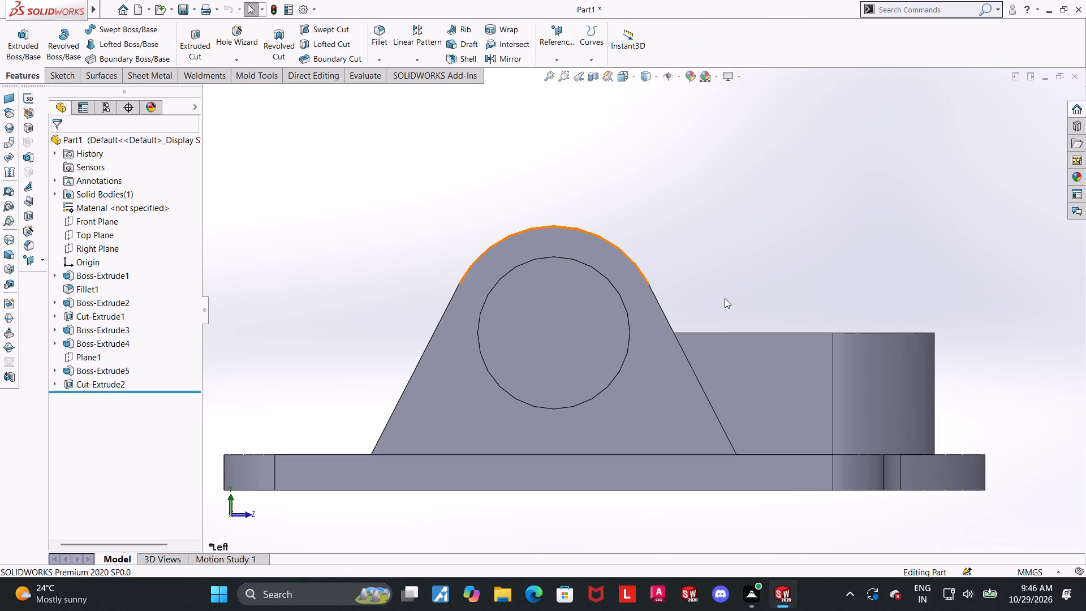
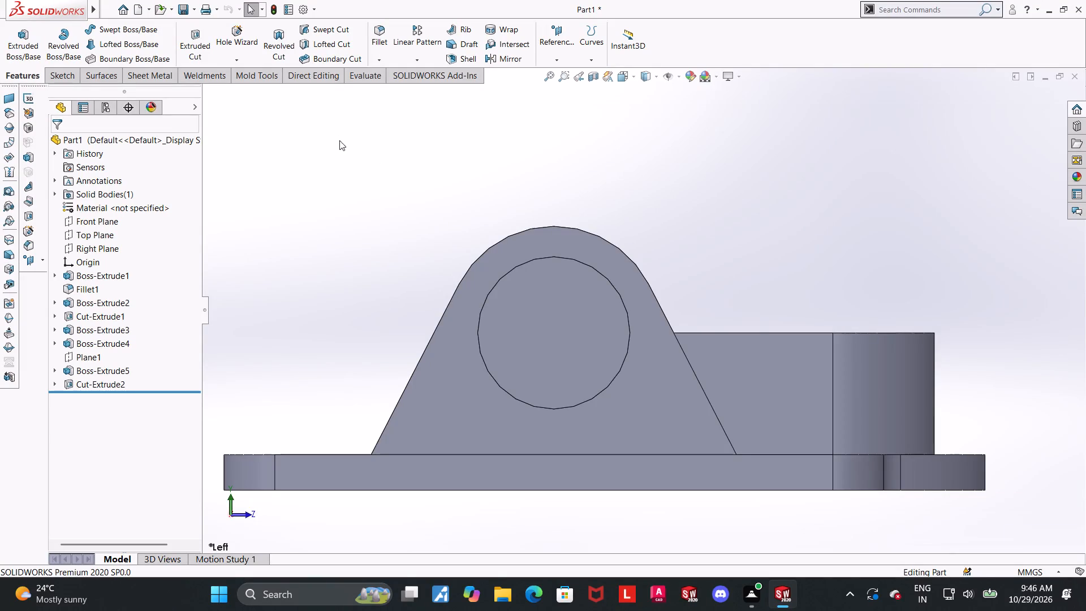
Start a Hole Wizard legacy hole of Counterbored type with a 13 mm diameter and the Up To Next end condition.
click(239, 36)
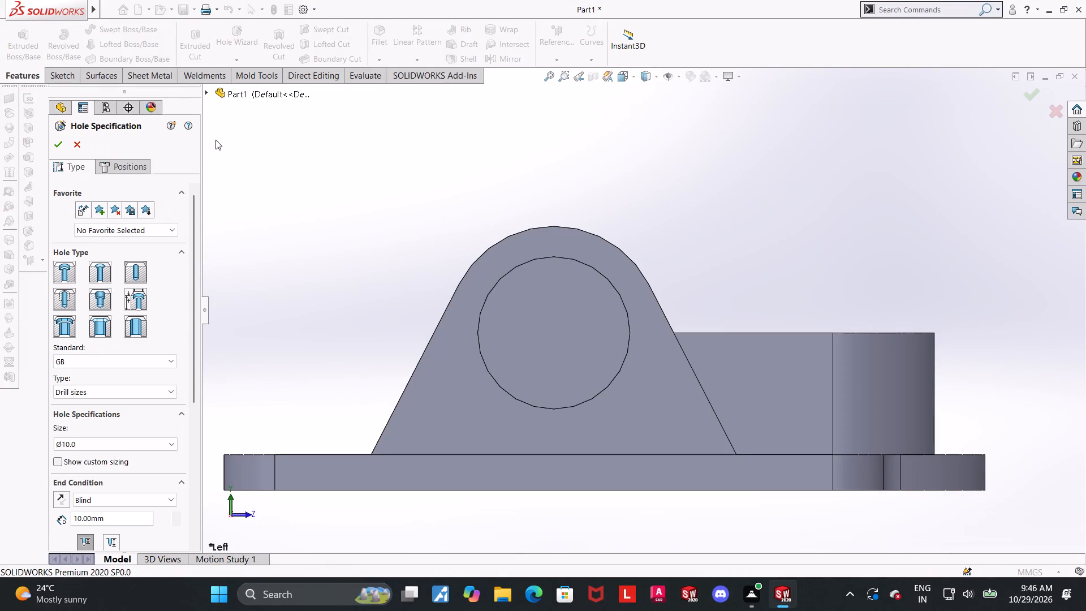
click(144, 299)
click(161, 300)
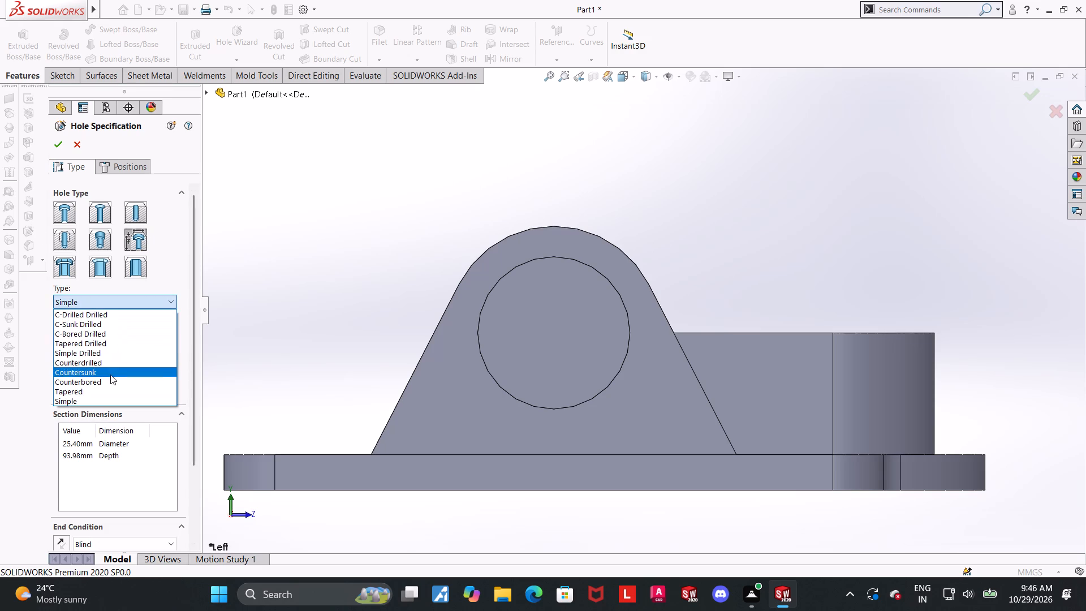
click(110, 377)
drag(191, 343, 194, 417)
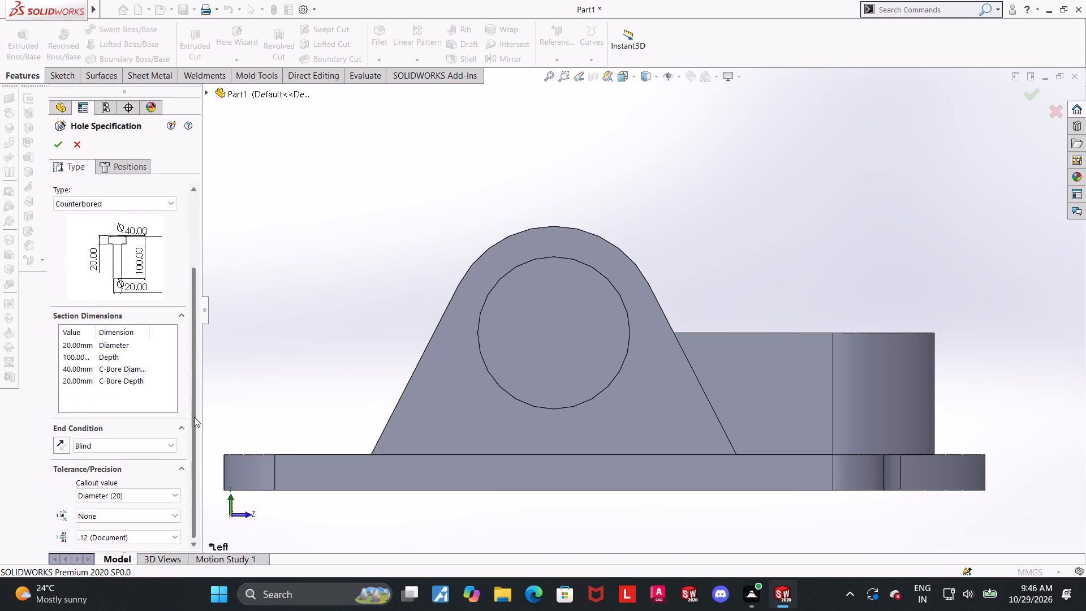
drag(194, 417, 194, 418)
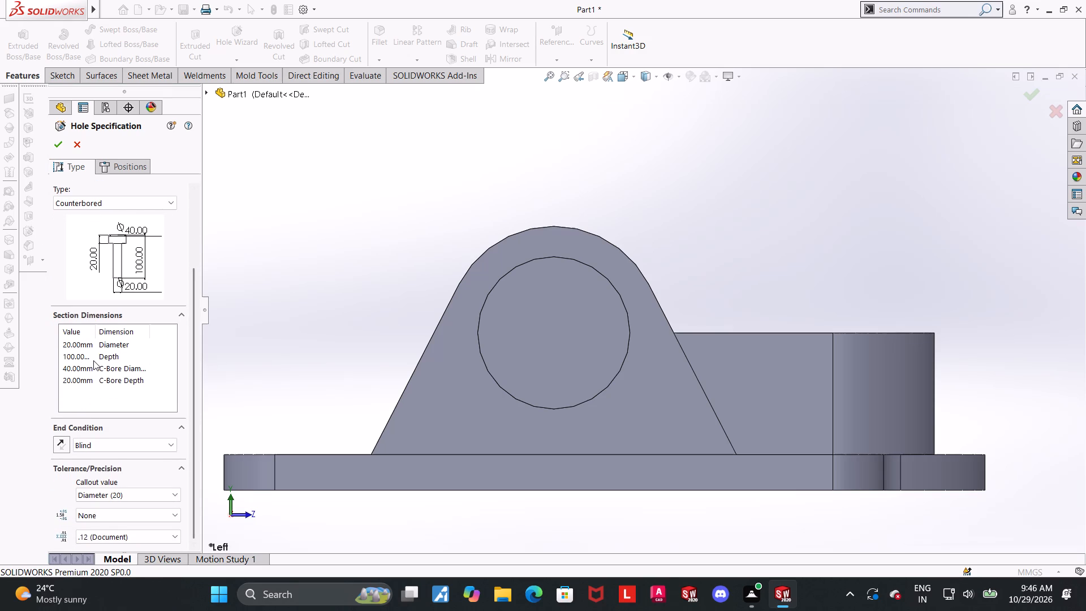
double_click(75, 347)
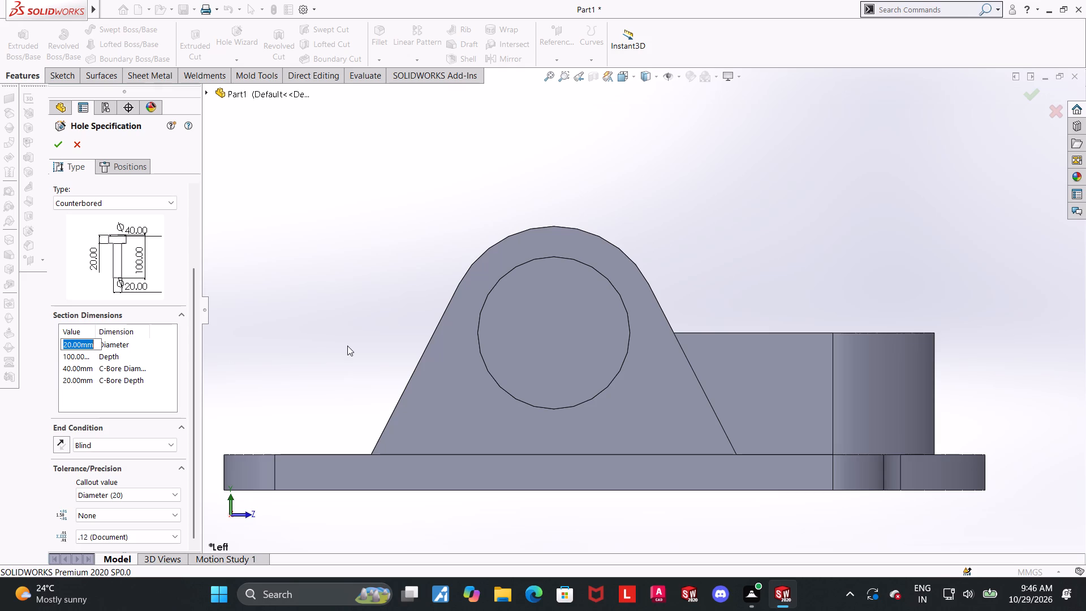
text(13)
key(Return)
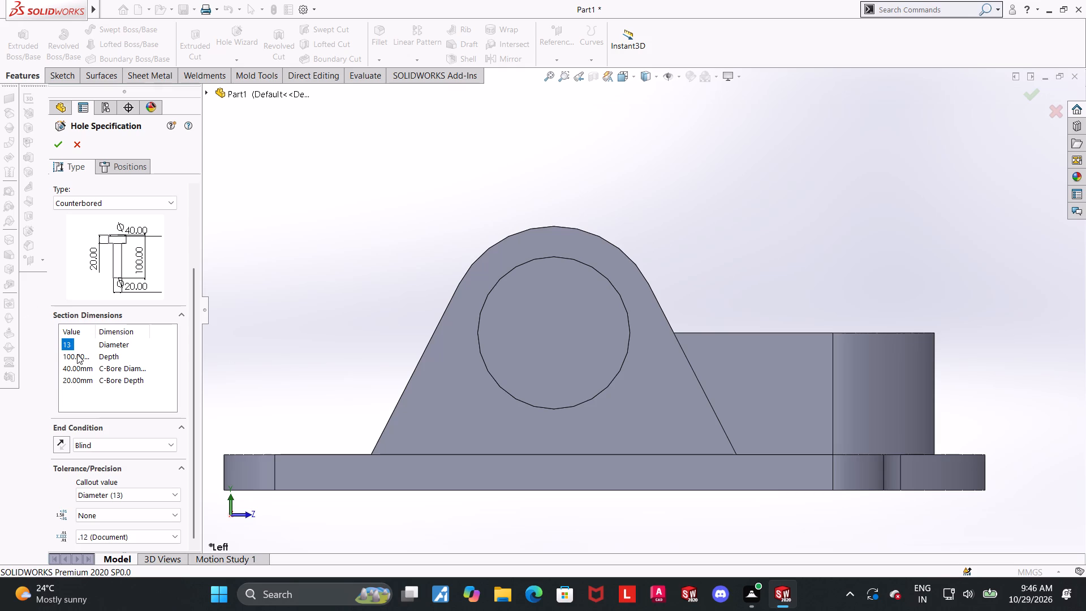
click(97, 450)
click(98, 476)
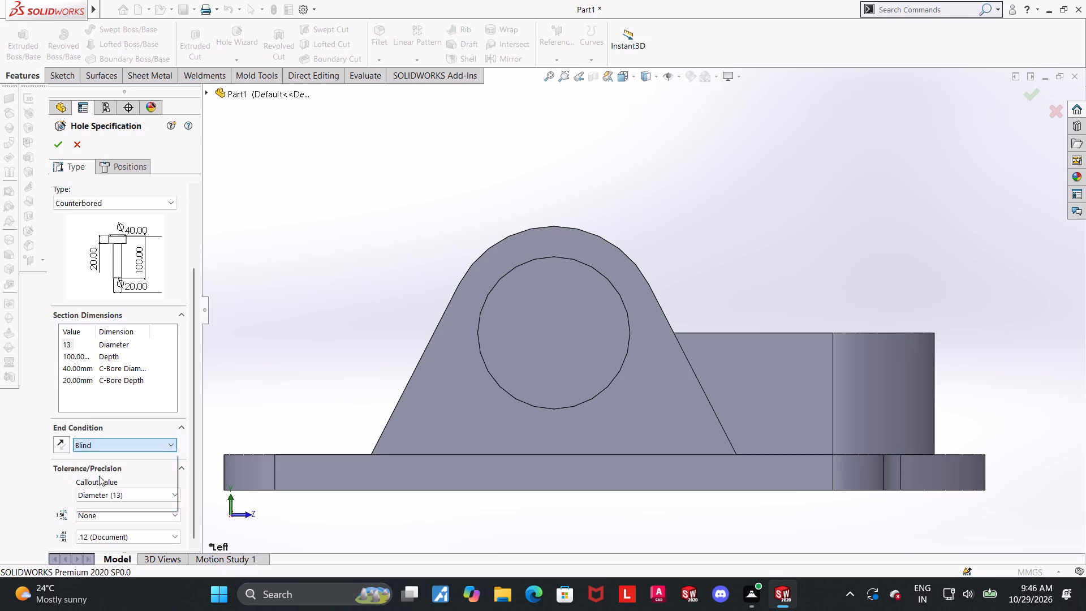
Set the hole's counterbore diameter to 23 mm and its counterbore depth to 5 mm.
double_click(74, 367)
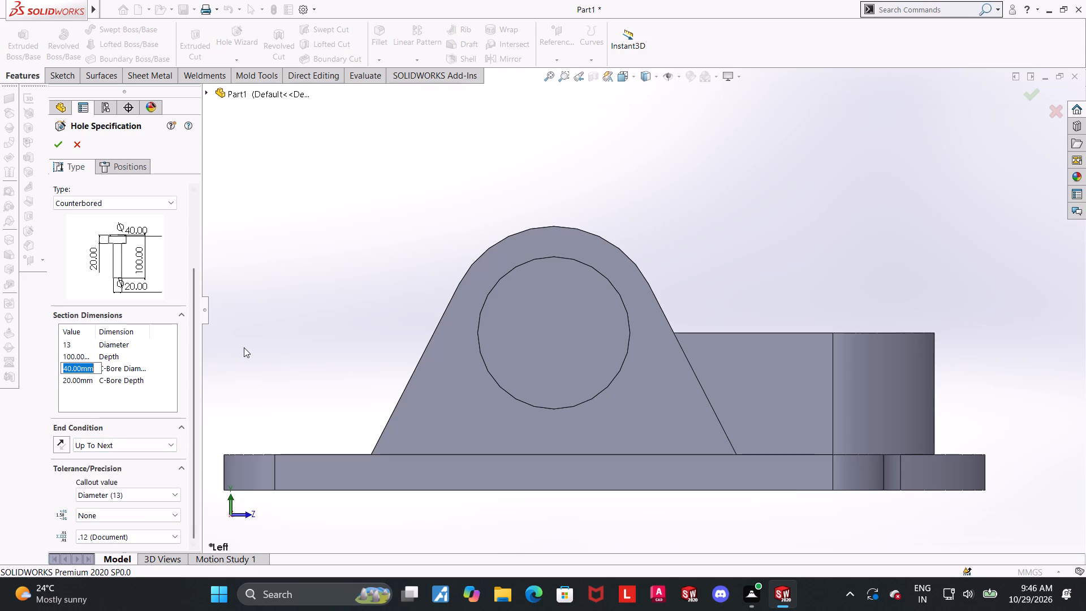
scroll(527, 352, up, 1)
scroll(533, 343, down, 1)
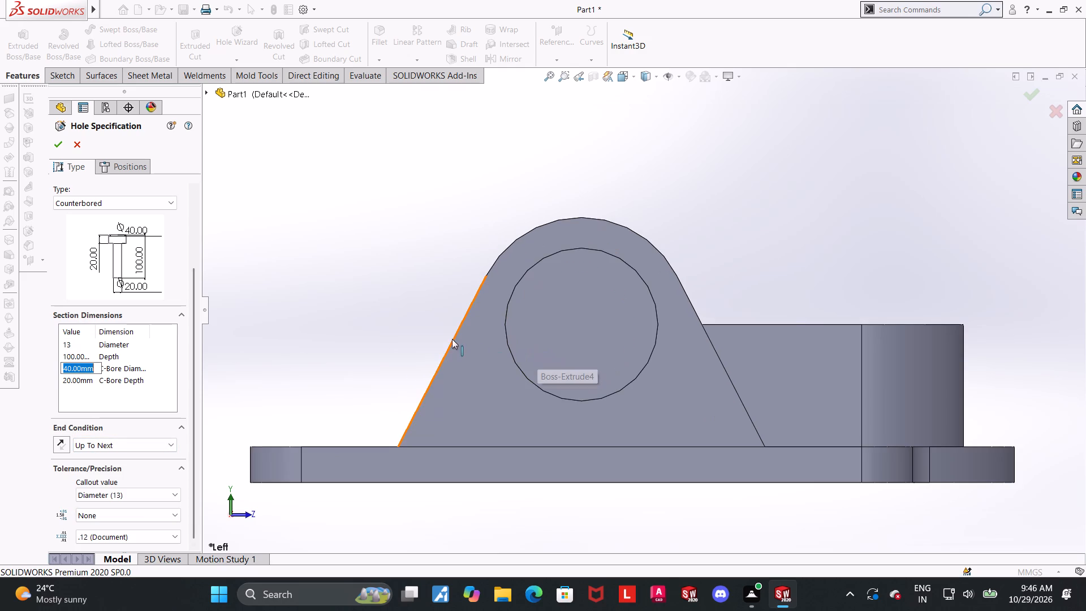
text(23)
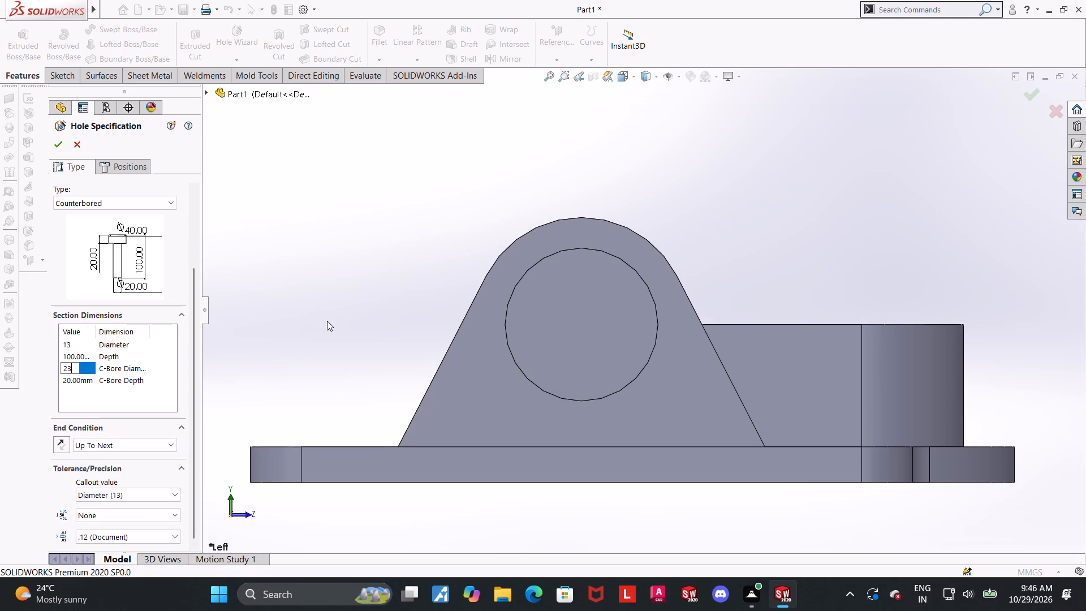
key(Return)
double_click(94, 382)
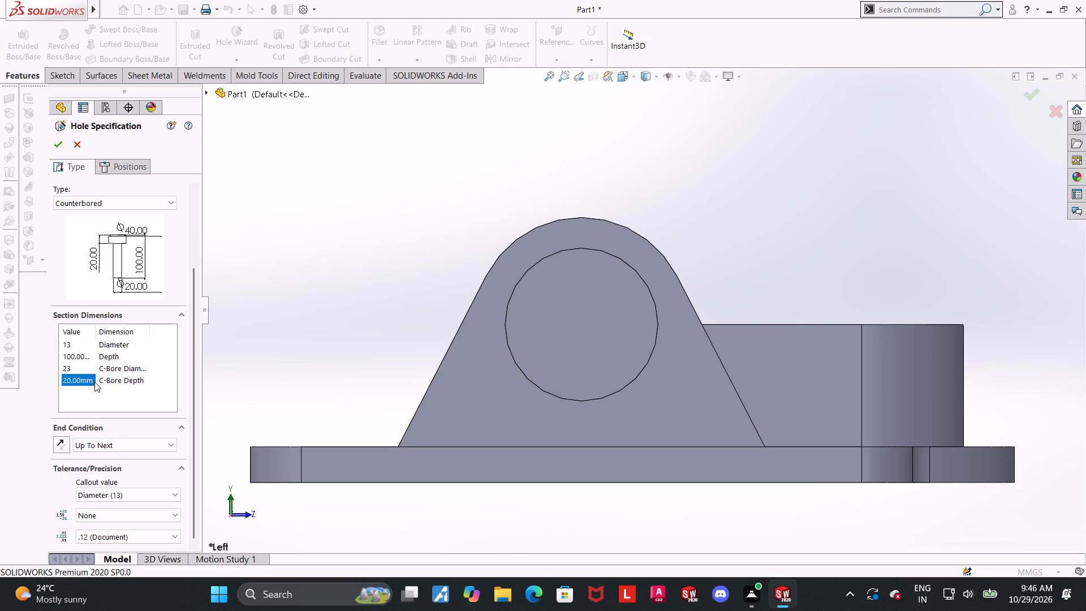
key(5)
key(Return)
click(385, 286)
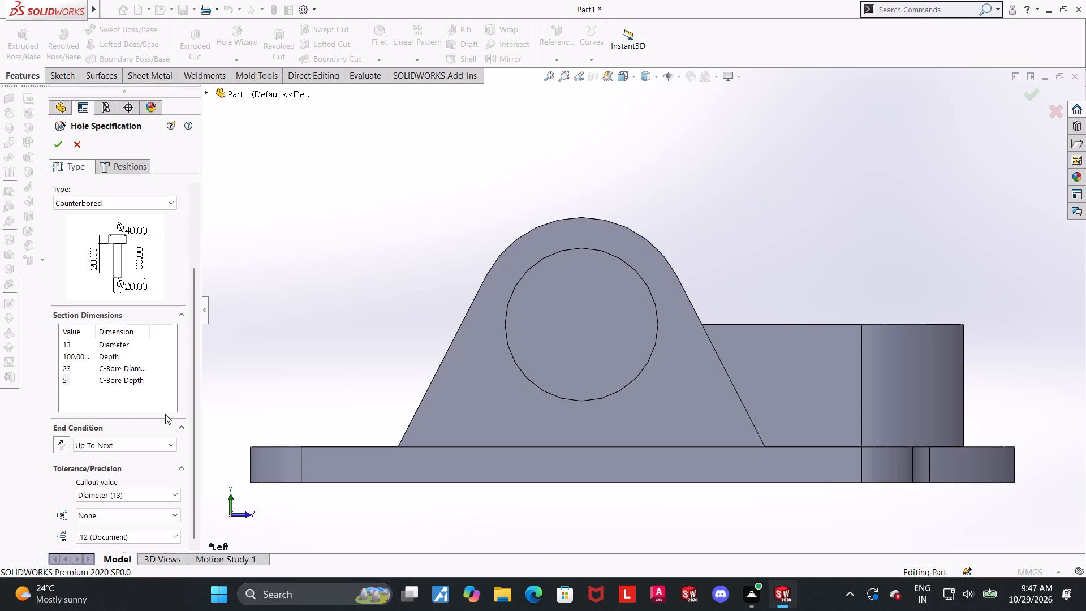
Give the 13 mm hole diameter a Fit tolerance with the user-defined hole class H7.
drag(194, 417, 195, 462)
click(109, 517)
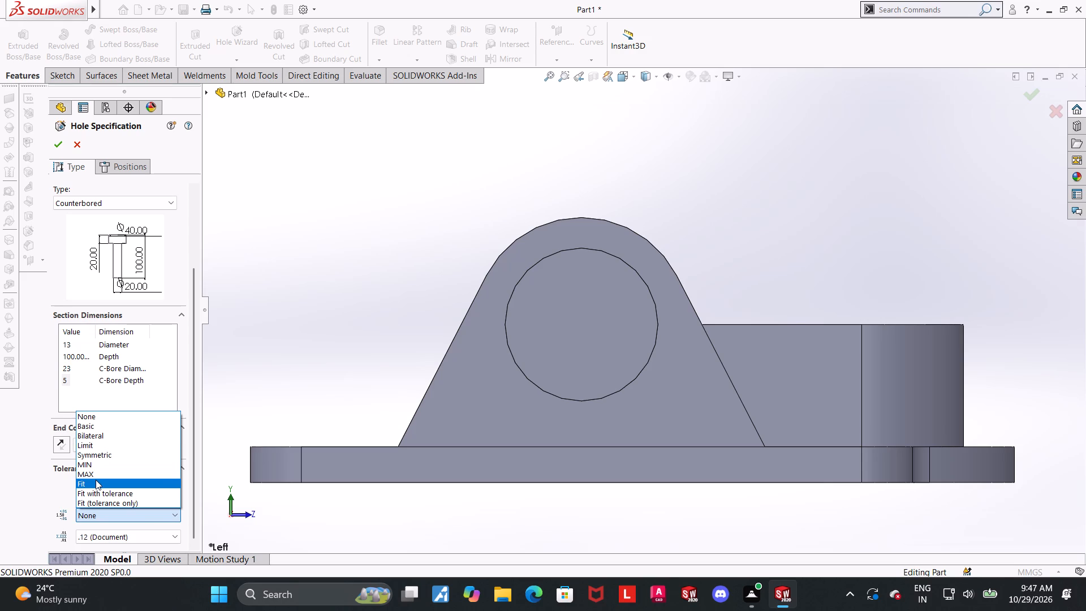
click(96, 484)
drag(192, 453, 199, 521)
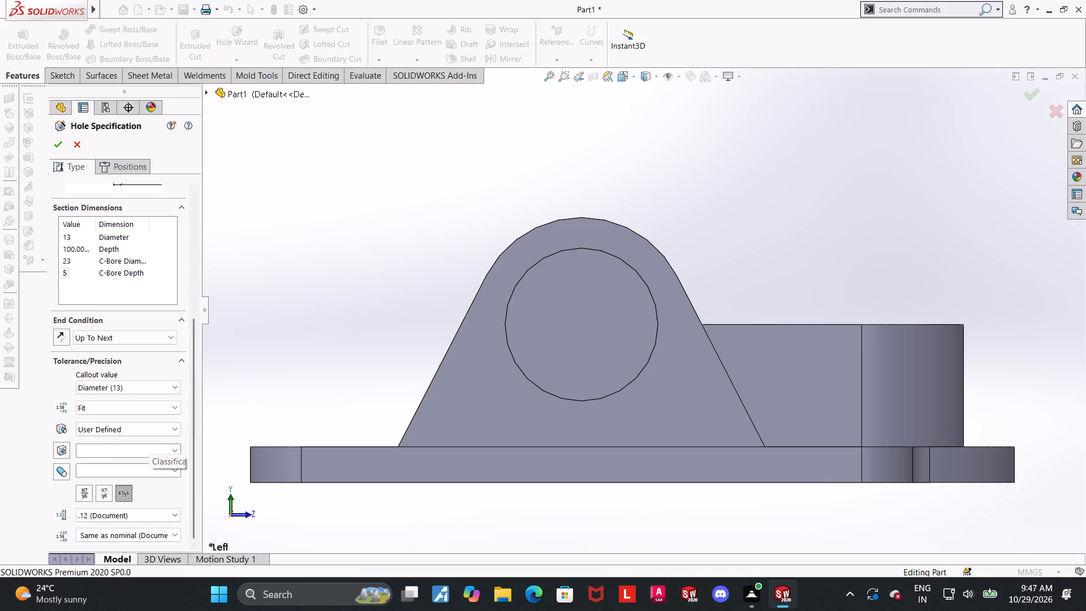
click(174, 450)
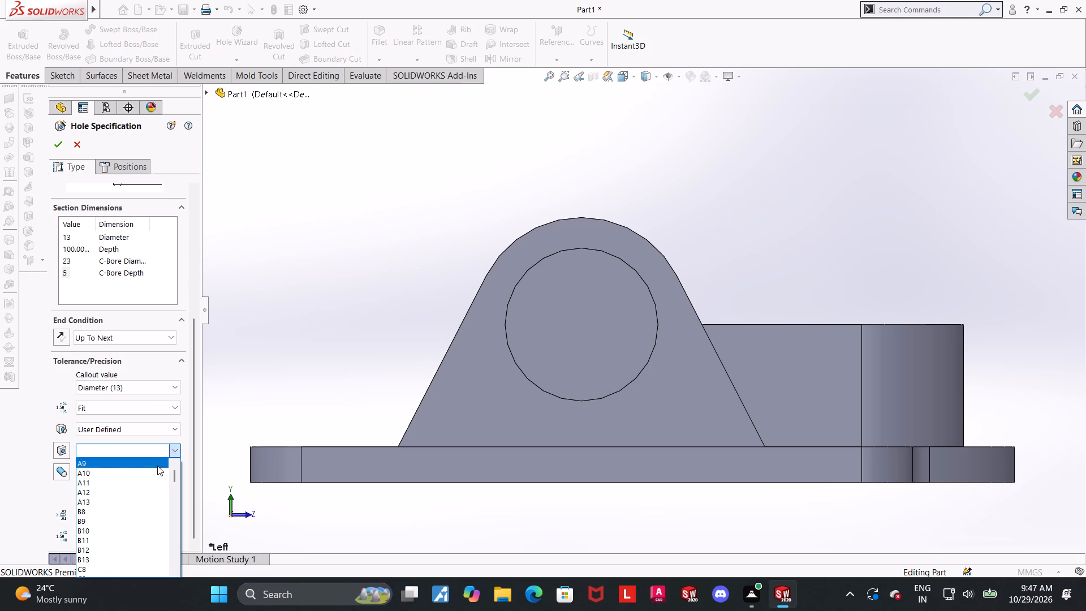
scroll(116, 501, down, 18)
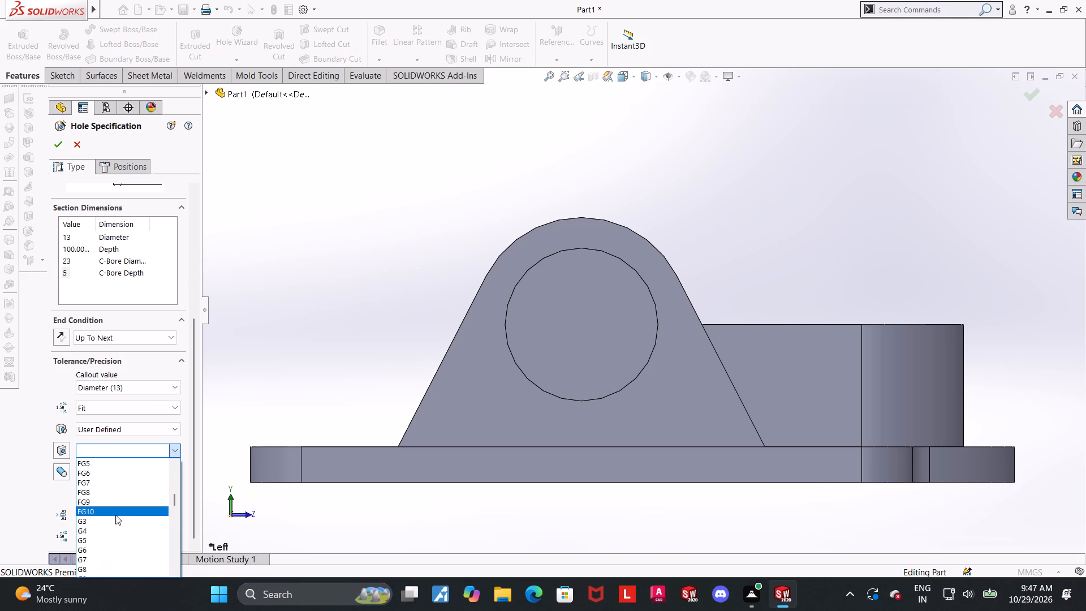
scroll(117, 509, down, 4)
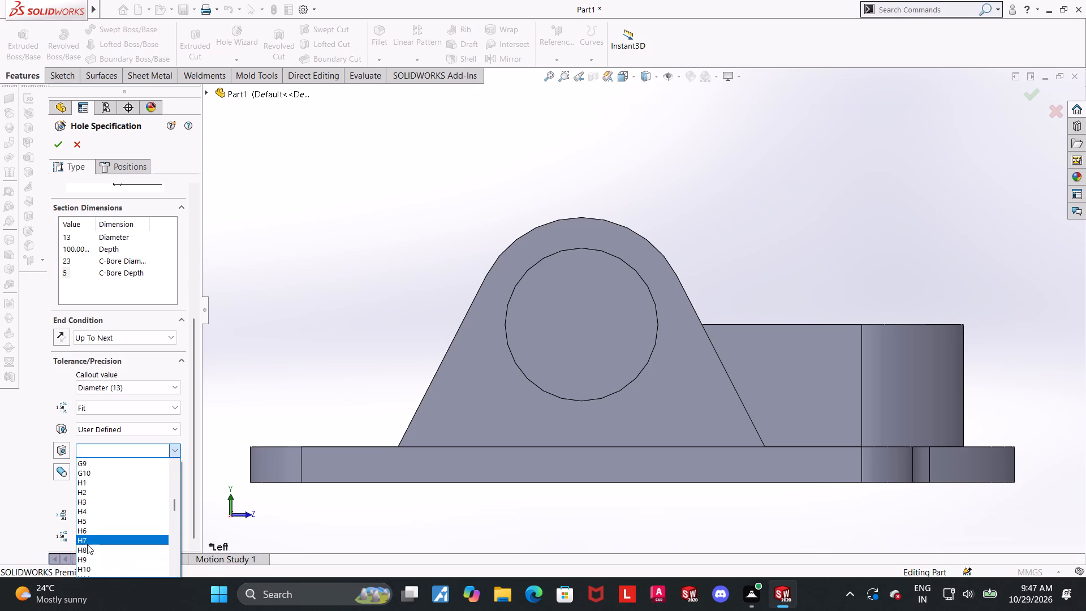
click(87, 544)
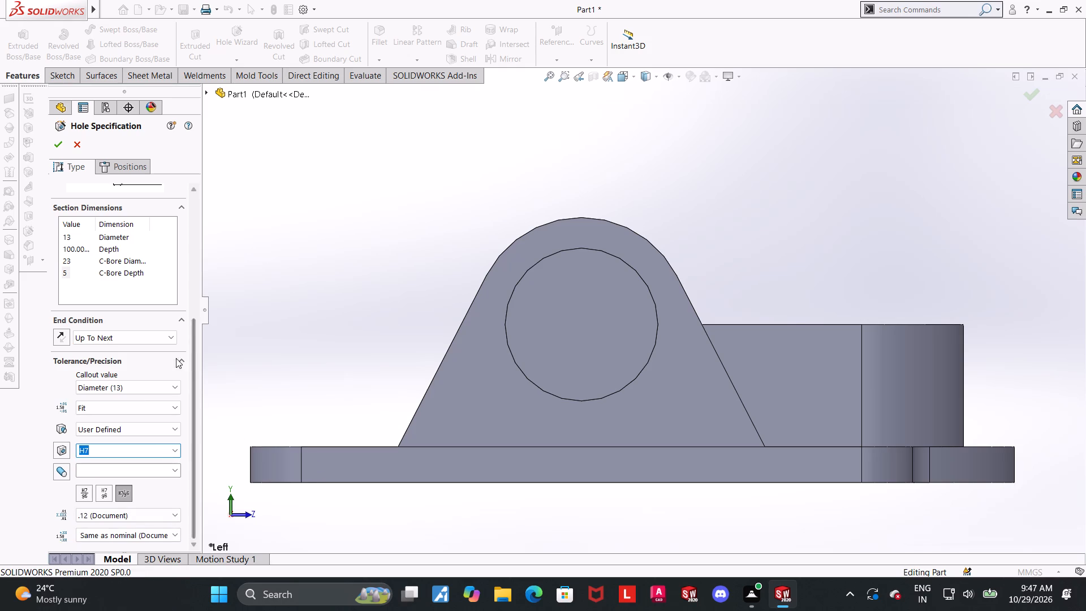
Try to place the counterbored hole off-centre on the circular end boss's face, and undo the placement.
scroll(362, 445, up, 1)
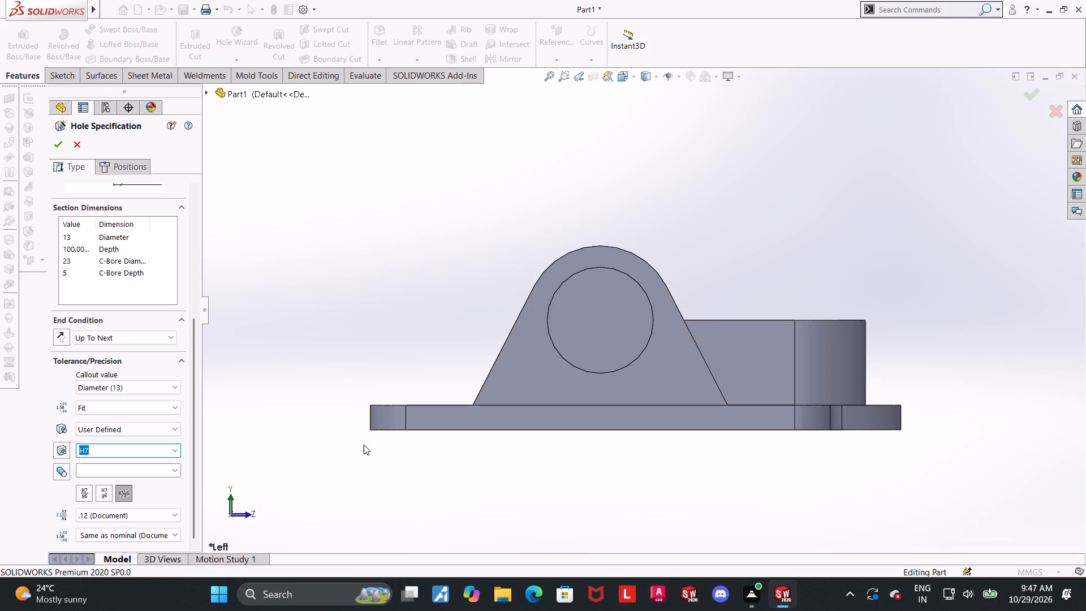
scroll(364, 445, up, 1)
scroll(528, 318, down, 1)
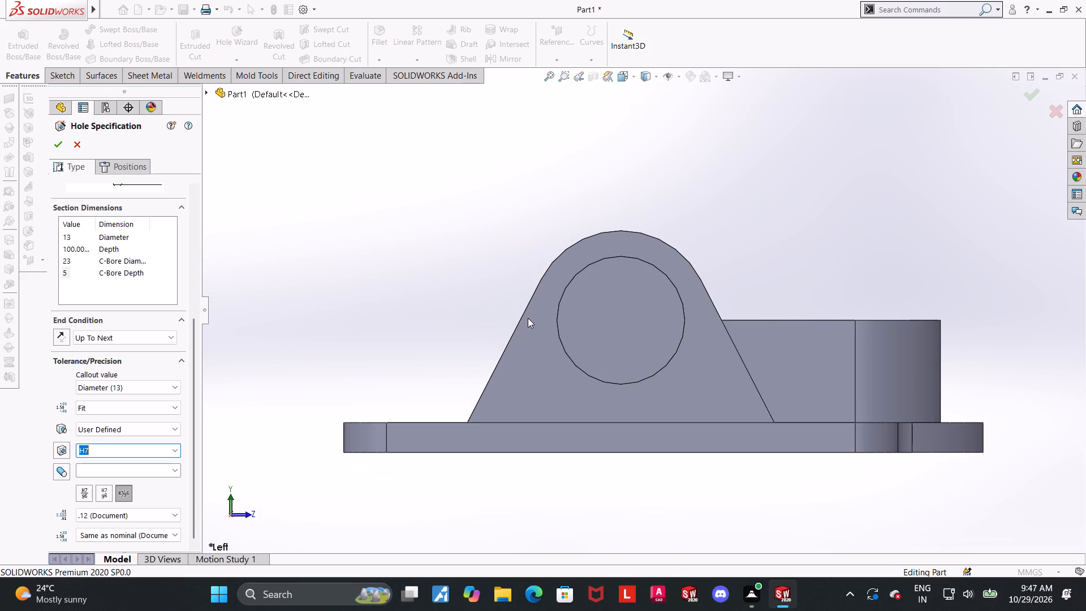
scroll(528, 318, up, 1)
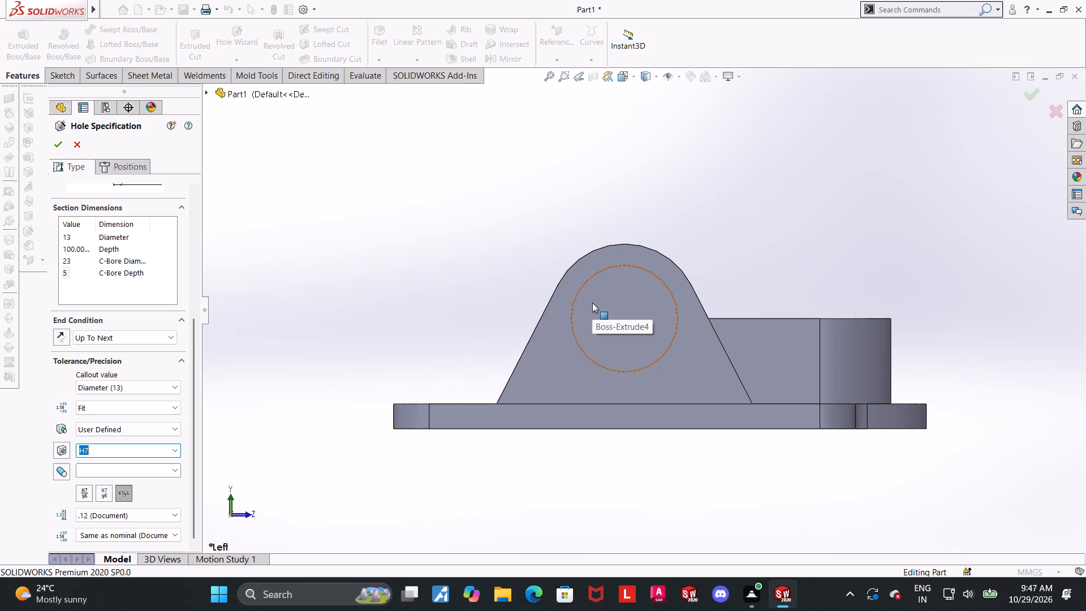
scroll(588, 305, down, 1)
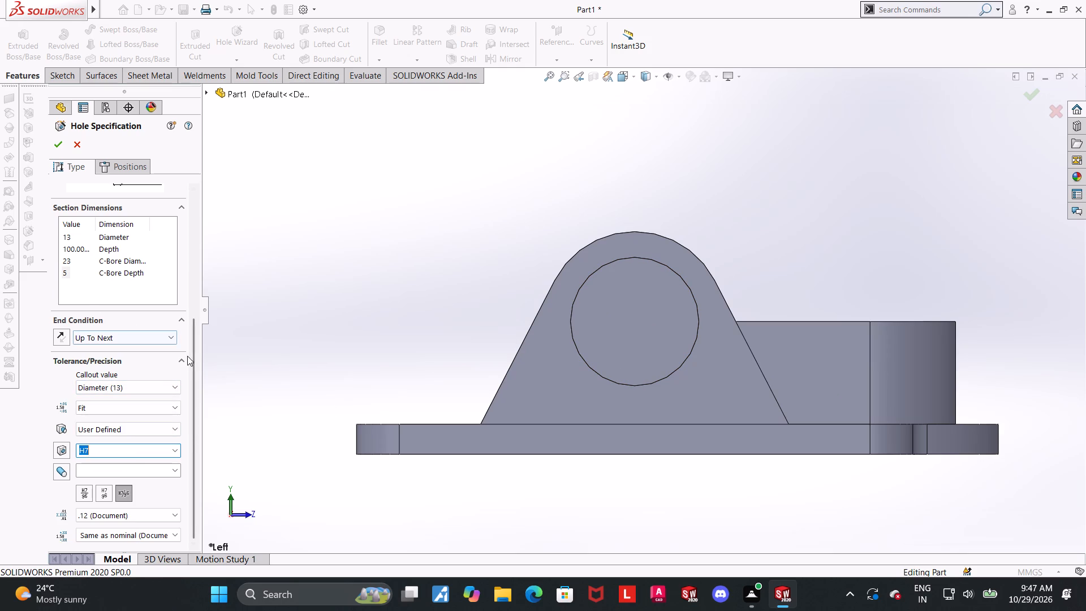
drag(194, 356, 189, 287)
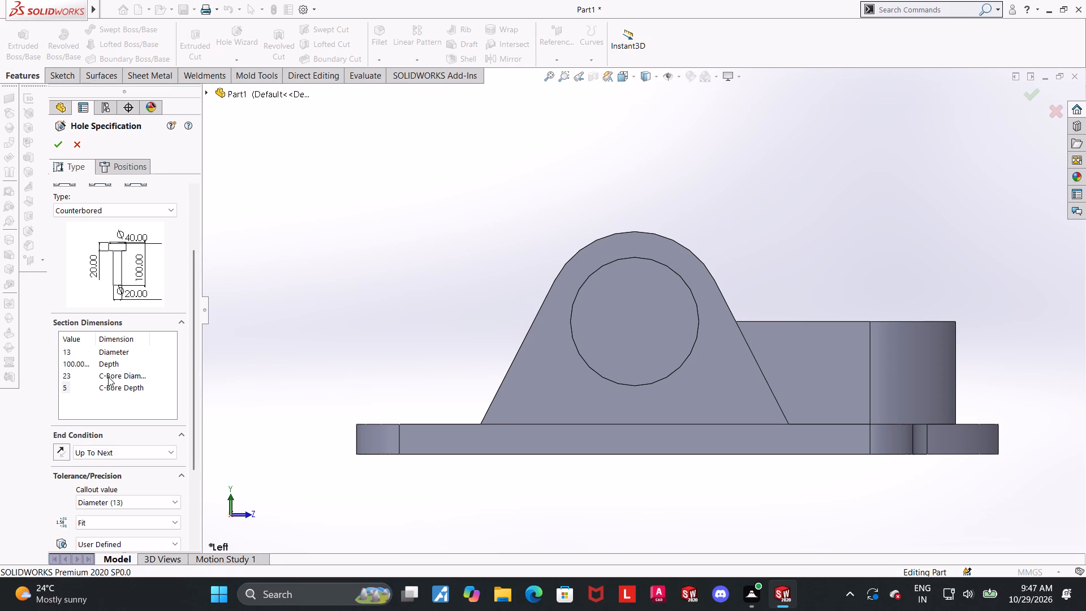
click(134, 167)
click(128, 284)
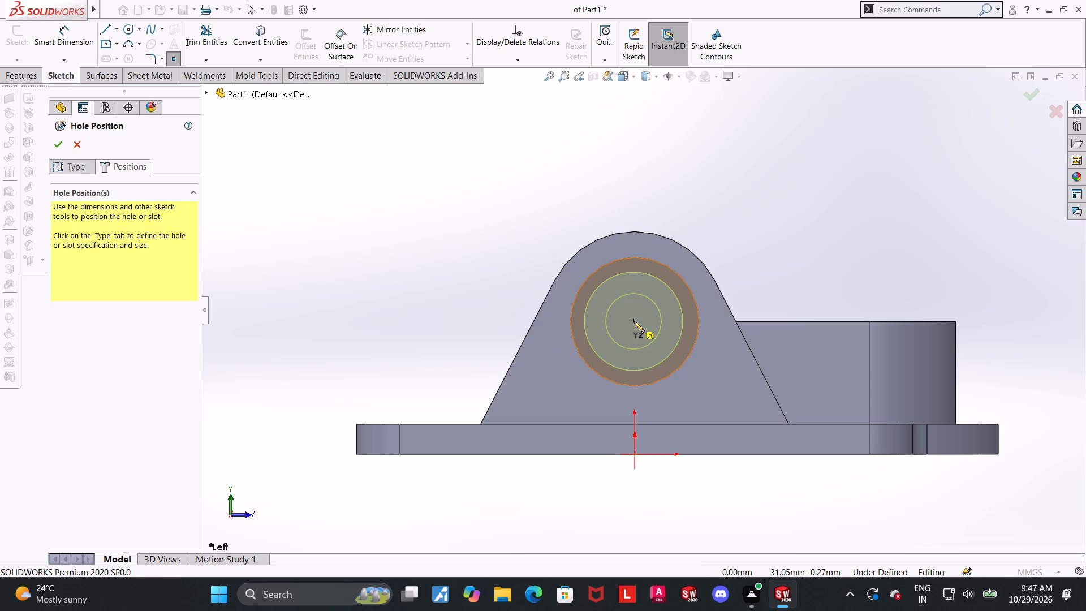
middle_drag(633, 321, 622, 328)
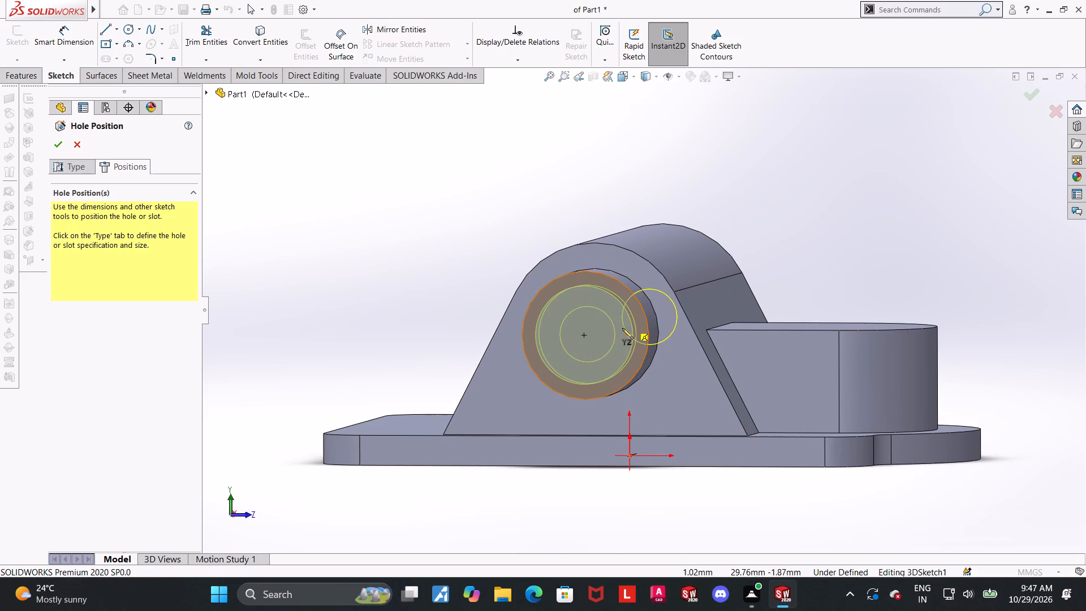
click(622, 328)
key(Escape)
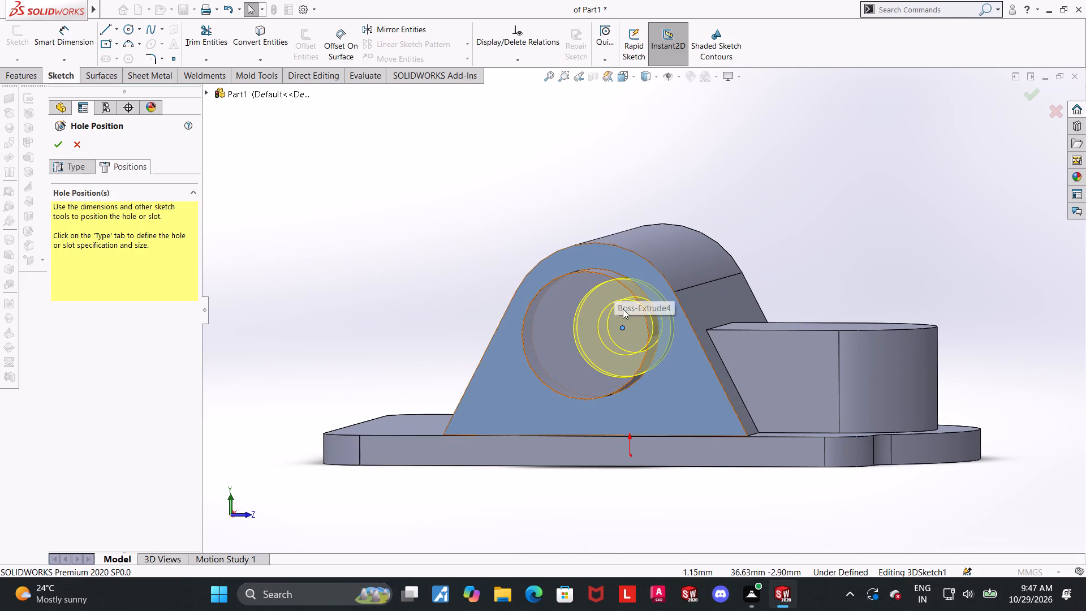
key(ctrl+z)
Place the counterbored hole on the circular end boss's face and make its point concentric with the boss's edge.
click(66, 170)
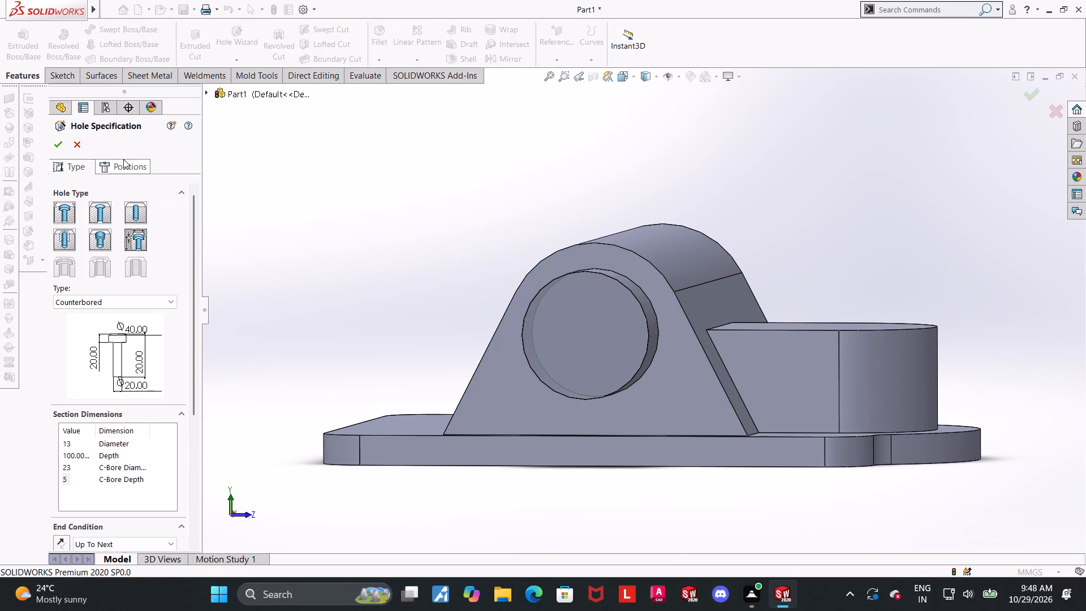
click(124, 166)
click(583, 336)
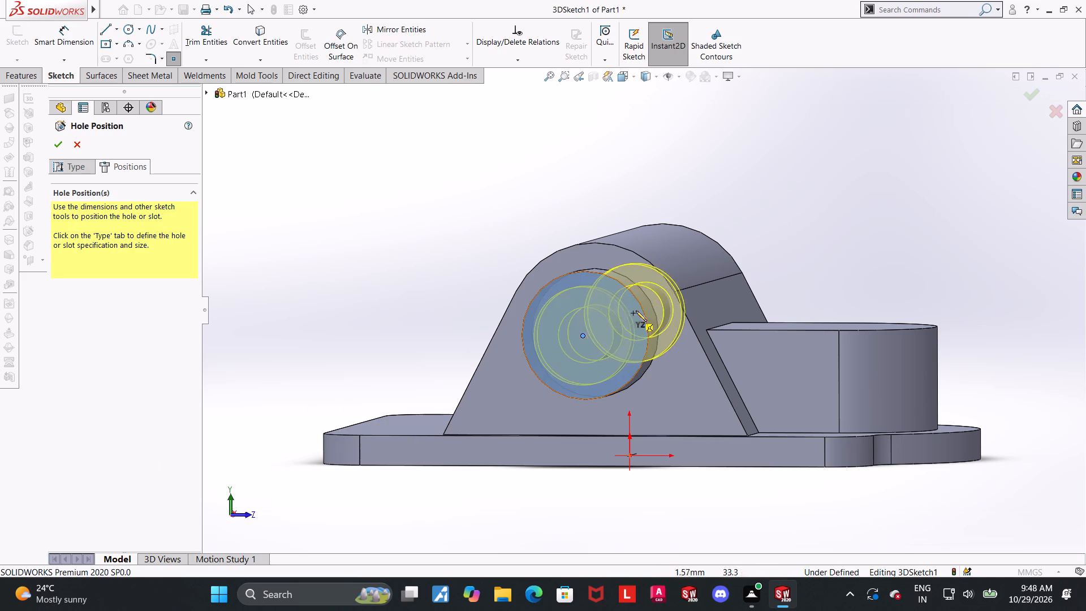
key(Escape)
ctrl+click(624, 286)
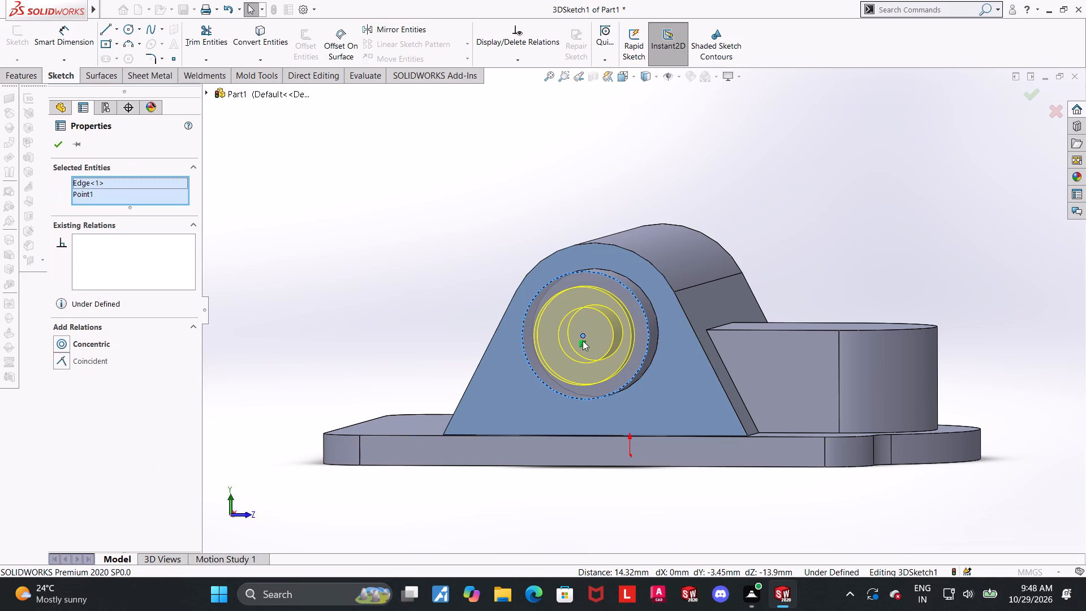
ctrl+click(583, 341)
click(65, 344)
click(308, 298)
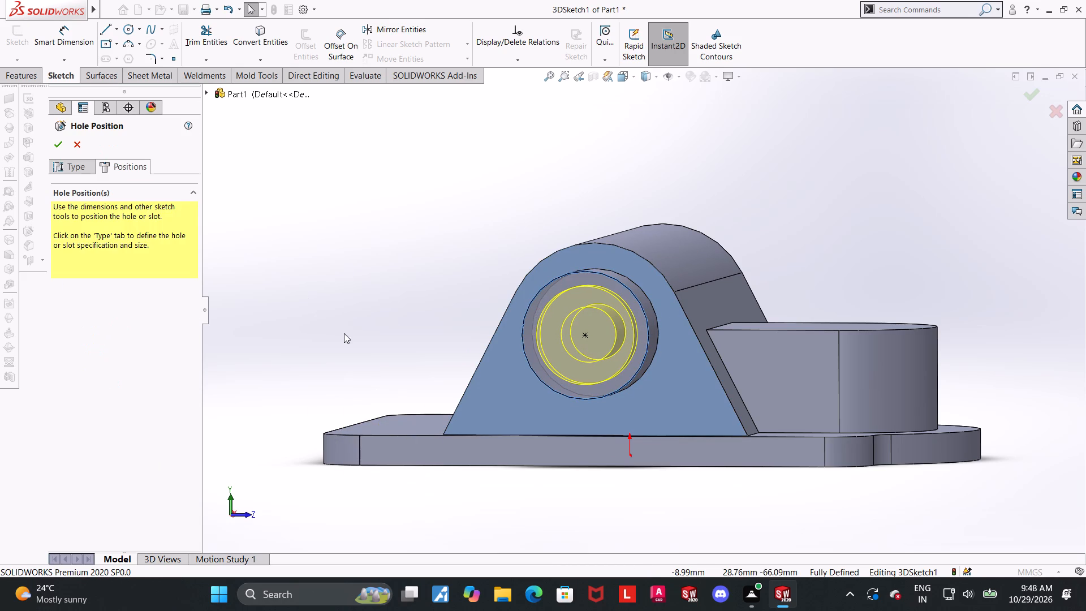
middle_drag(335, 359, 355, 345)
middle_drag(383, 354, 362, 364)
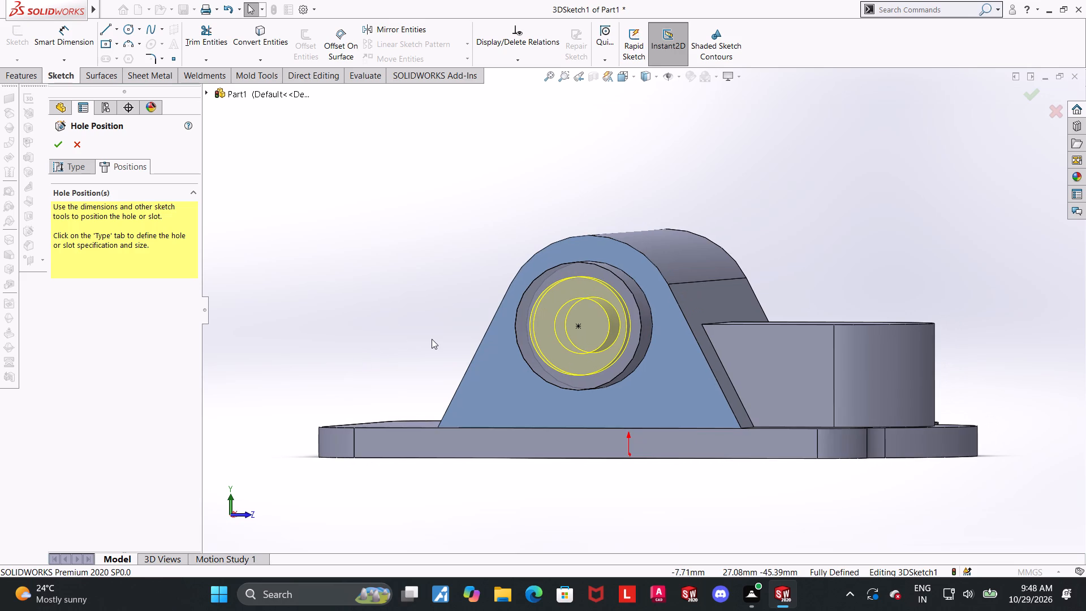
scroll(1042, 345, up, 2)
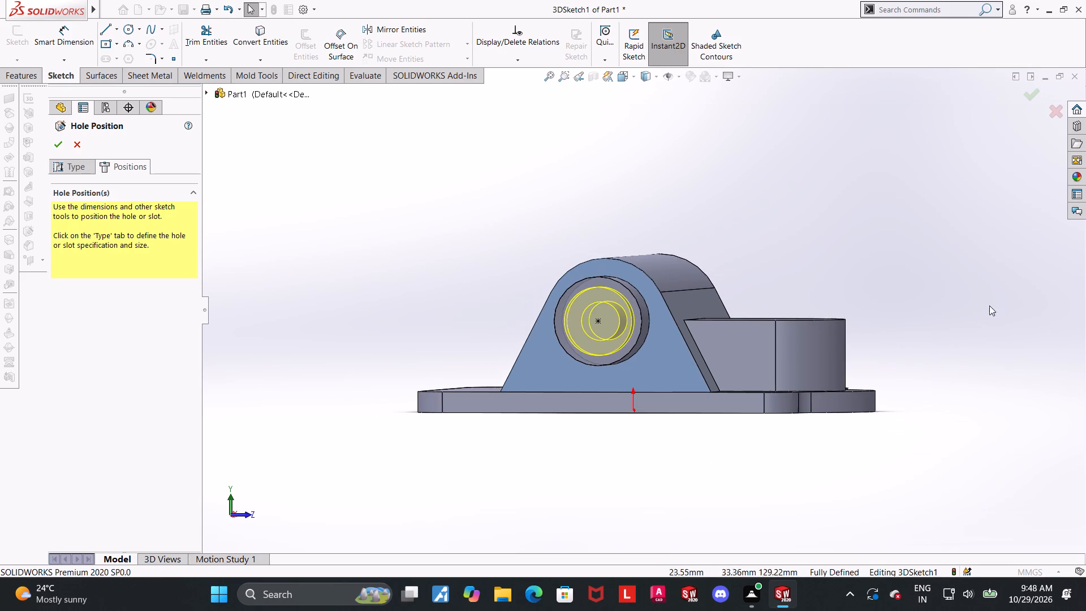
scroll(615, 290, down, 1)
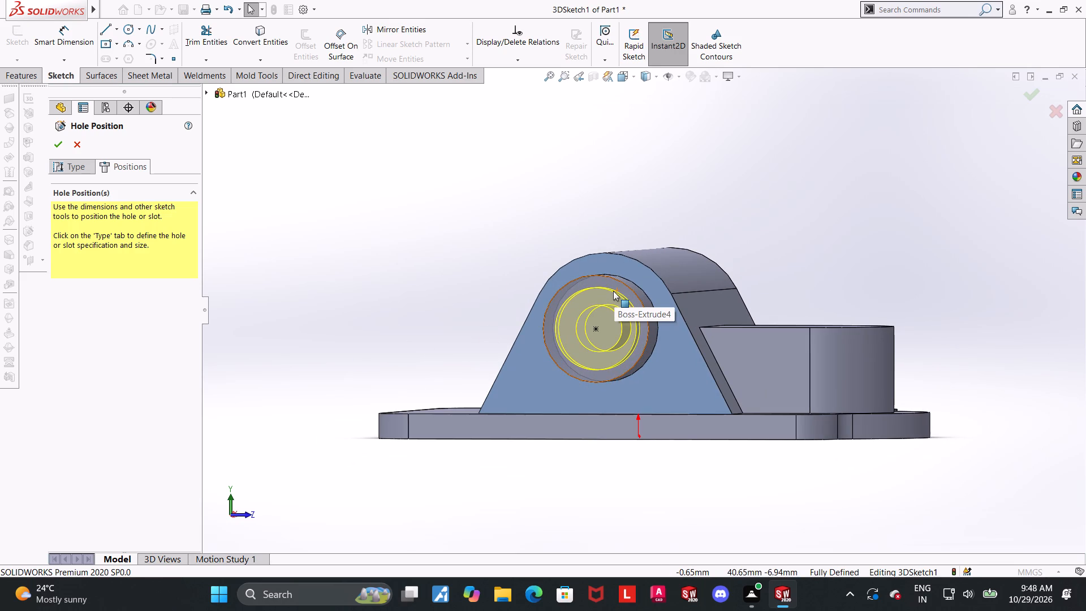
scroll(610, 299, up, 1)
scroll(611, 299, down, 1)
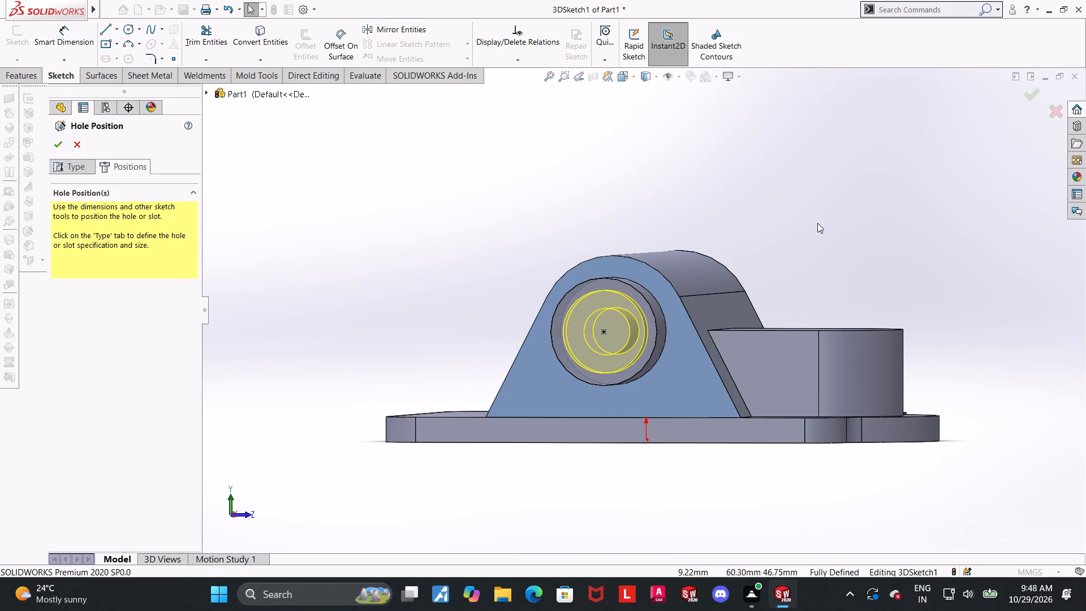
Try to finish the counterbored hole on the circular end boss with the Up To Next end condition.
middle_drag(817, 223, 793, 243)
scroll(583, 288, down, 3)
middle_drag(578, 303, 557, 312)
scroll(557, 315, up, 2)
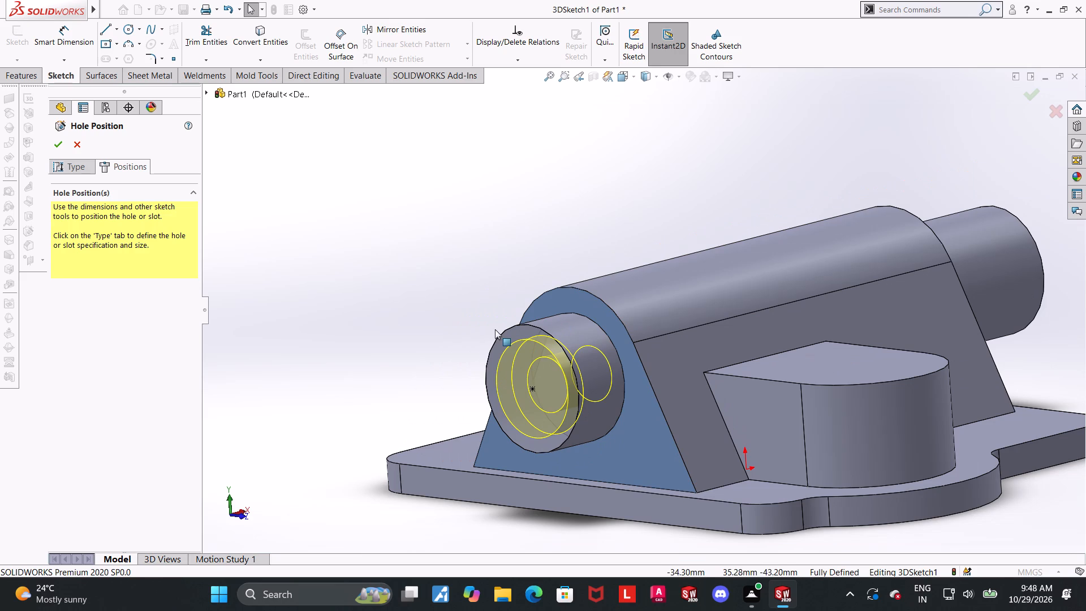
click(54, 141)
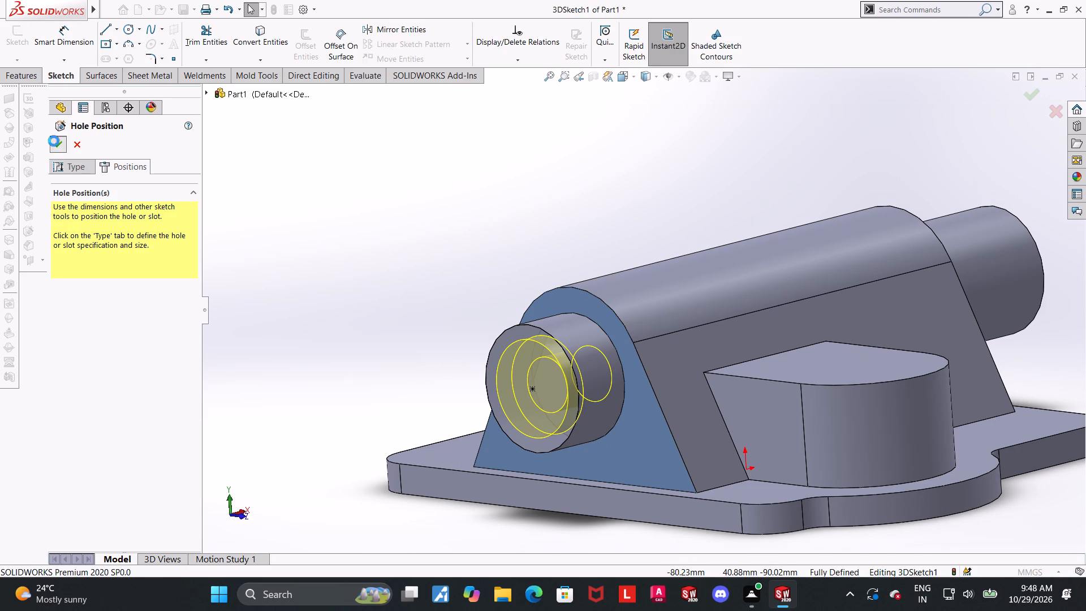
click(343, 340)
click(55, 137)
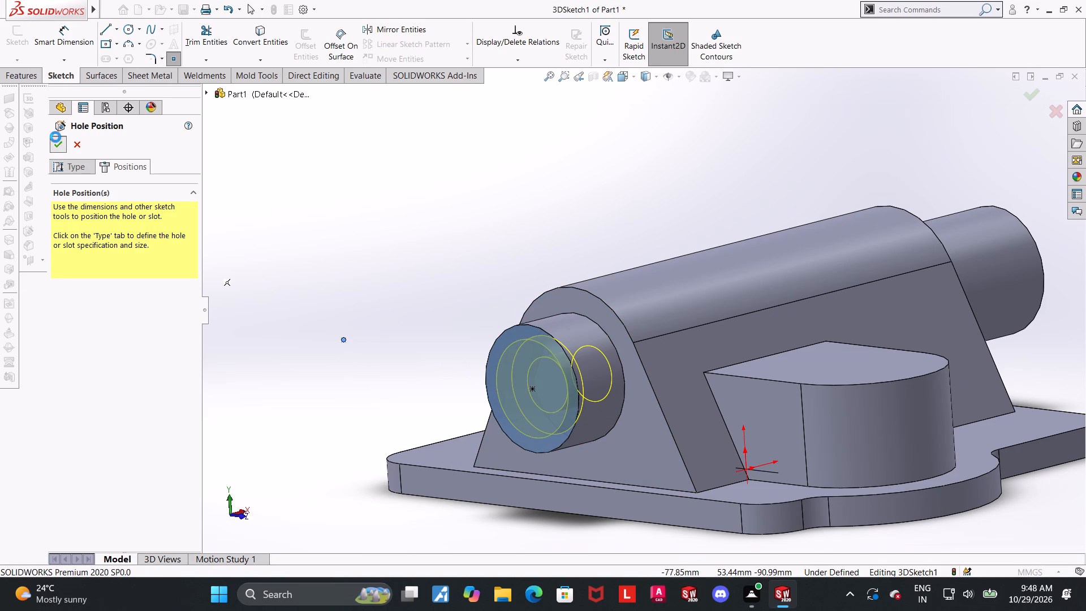
Set the counterbored hole's end condition to Up To Surface, ending at the hollowed tapered body's inner end face, and create the hole.
click(71, 163)
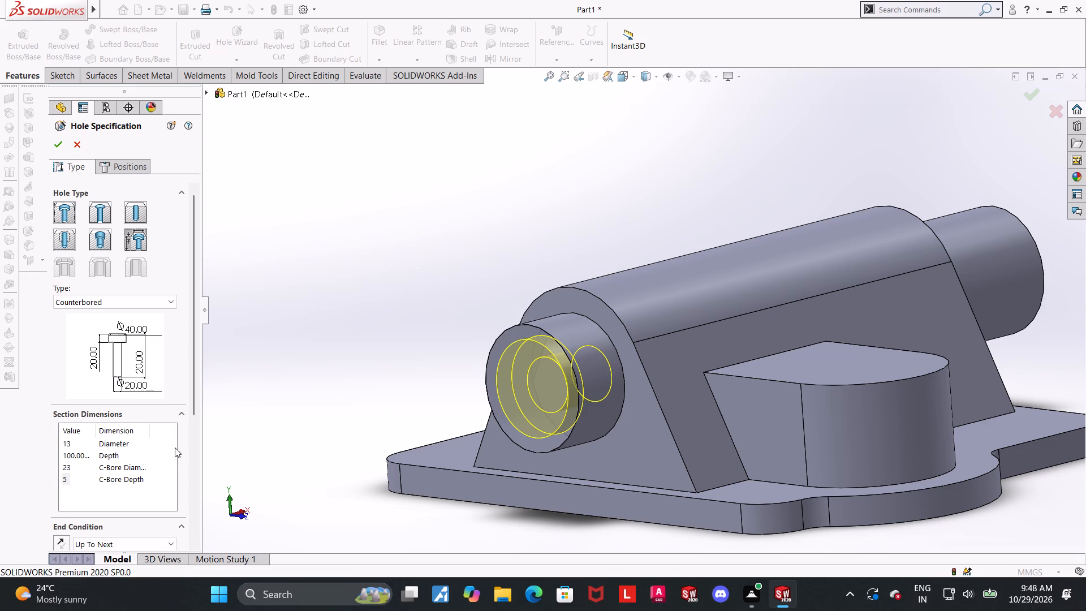
drag(199, 395, 199, 466)
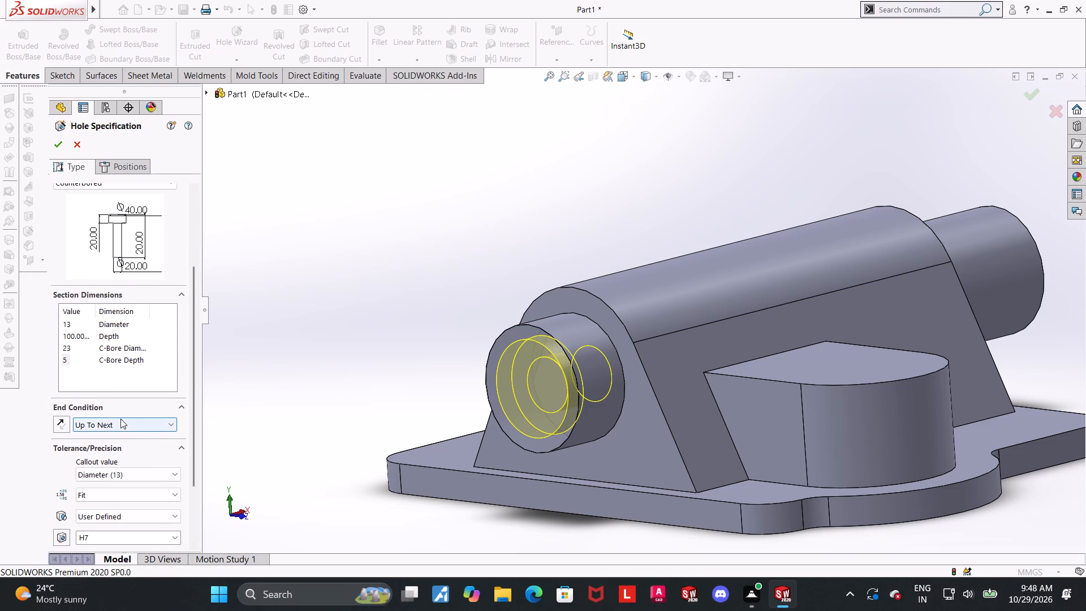
click(120, 422)
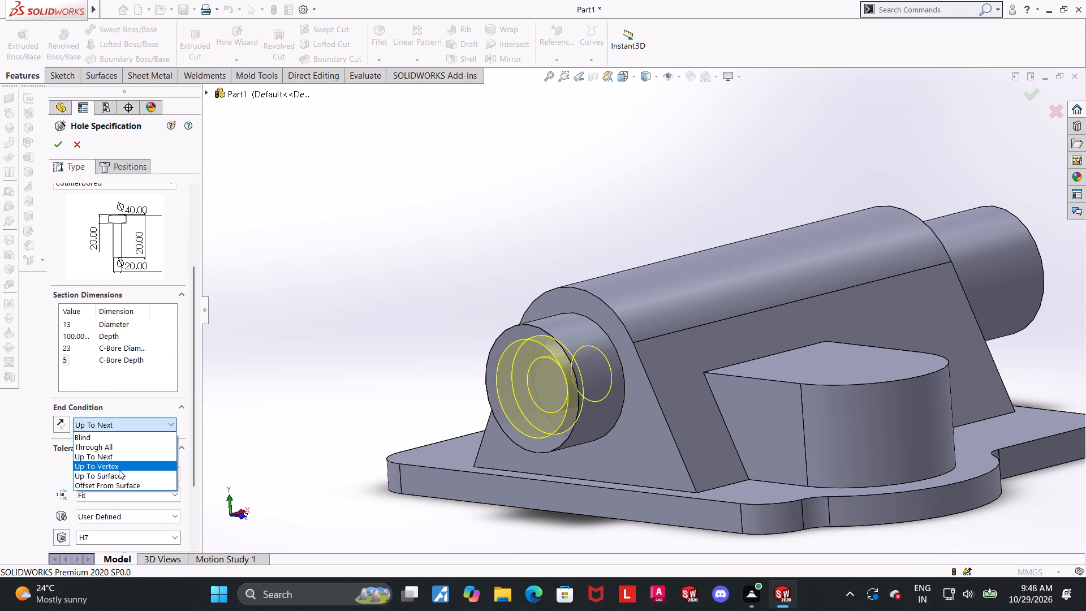
click(120, 472)
middle_drag(779, 487, 792, 333)
scroll(793, 341, up, 3)
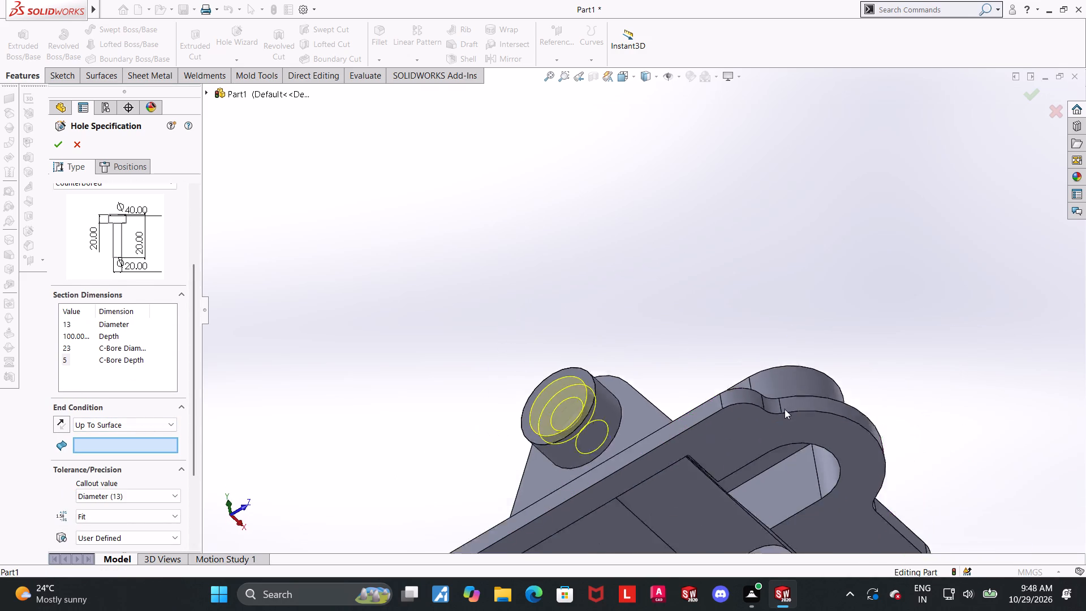
scroll(785, 409, up, 1)
middle_drag(745, 485, 656, 411)
click(571, 464)
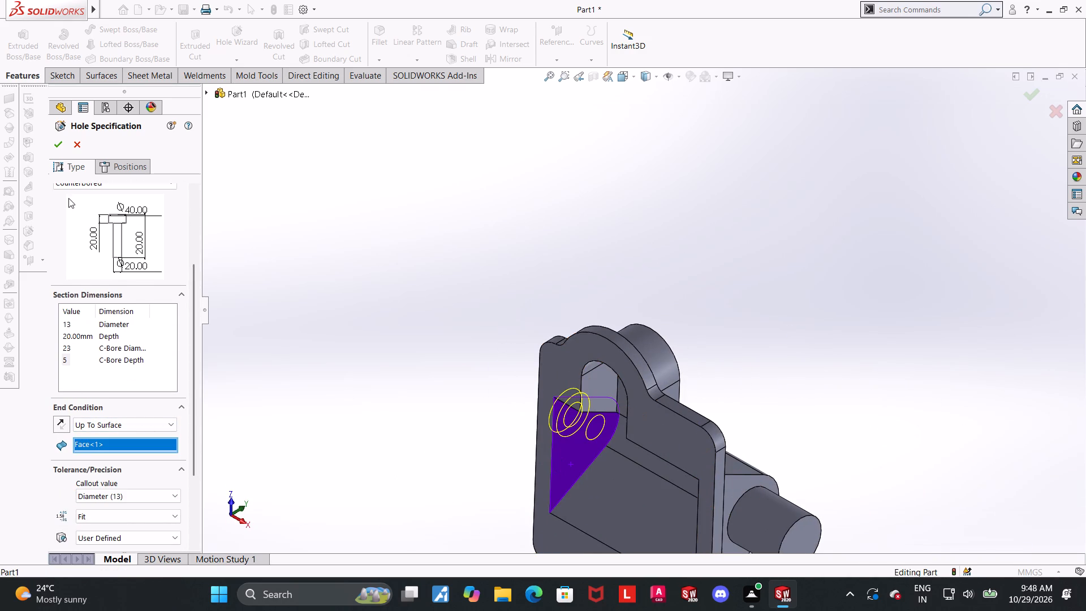
click(61, 137)
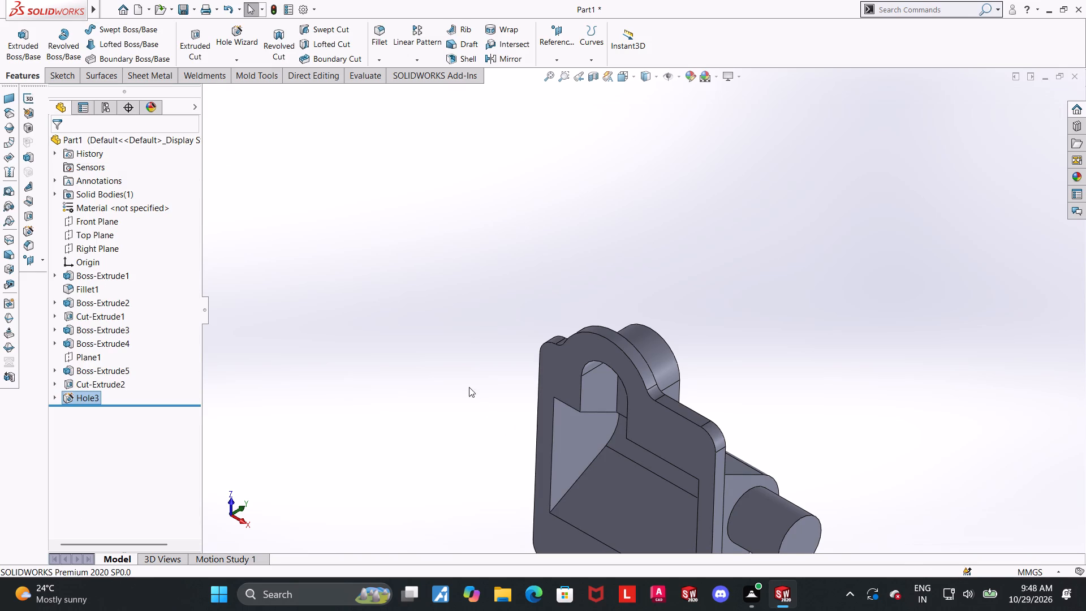
Edit the counterbored hole to a Blind end condition with a depth of 23 mm.
middle_drag(473, 383, 543, 578)
middle_drag(493, 330, 515, 400)
scroll(539, 363, down, 1)
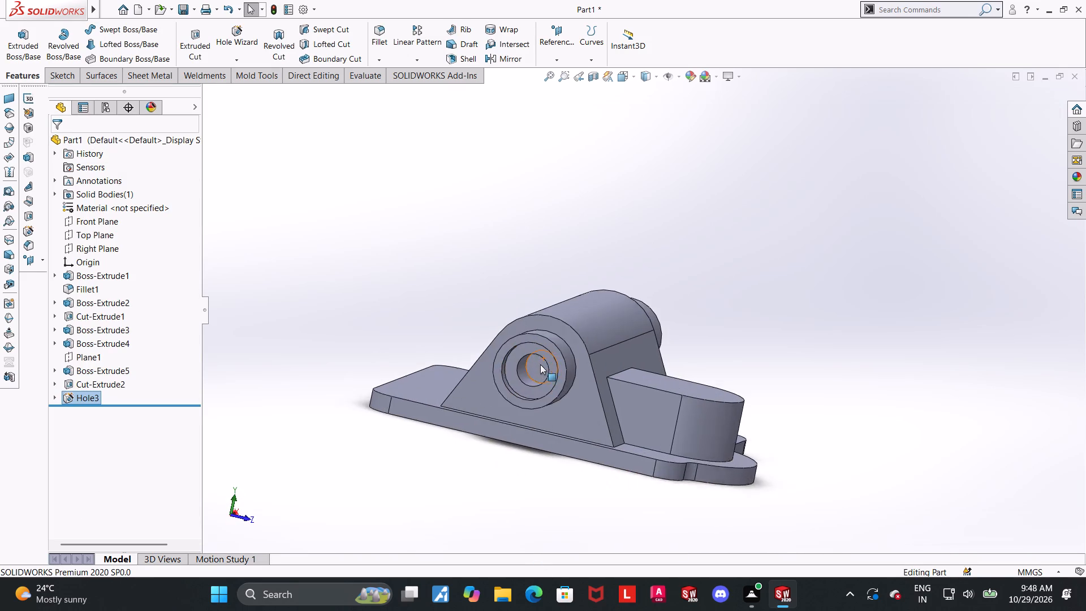
scroll(540, 364, down, 1)
middle_drag(531, 385, 514, 384)
click(75, 391)
click(82, 354)
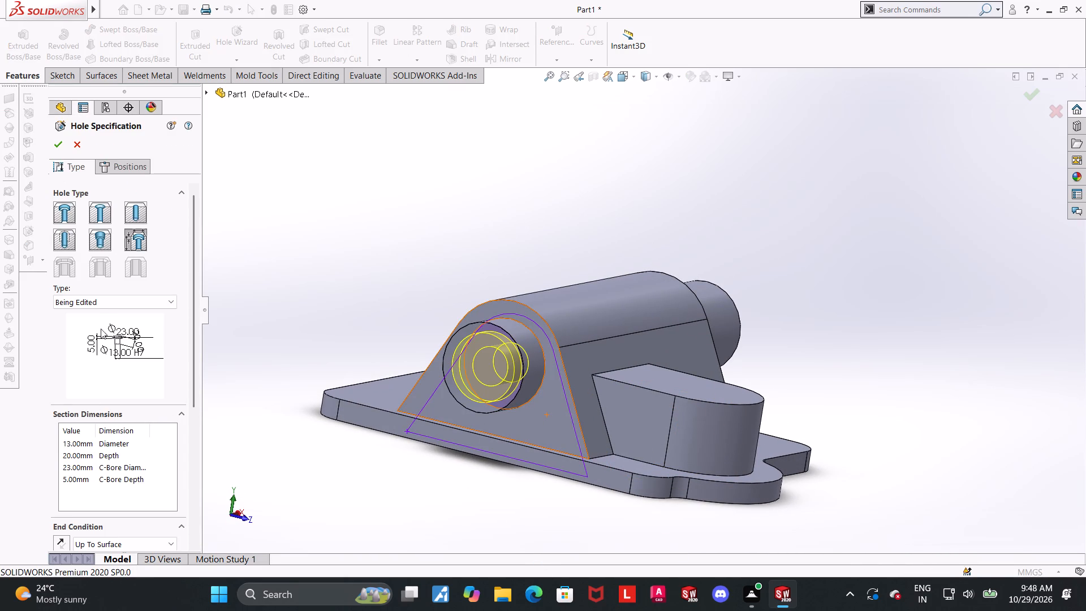
drag(192, 403, 192, 452)
click(83, 464)
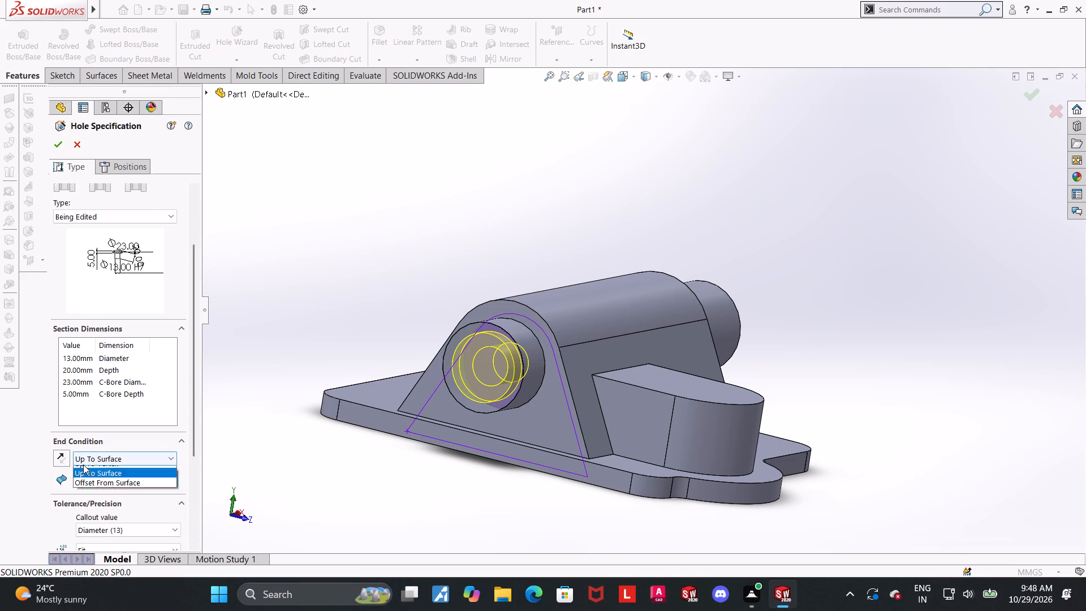
click(87, 456)
click(88, 452)
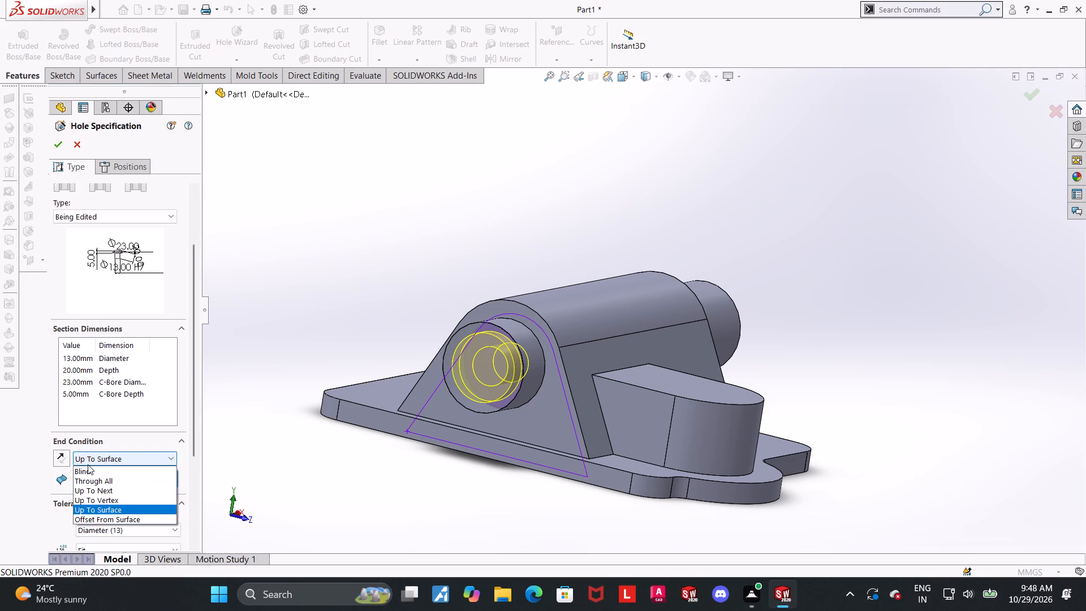
click(90, 473)
double_click(74, 373)
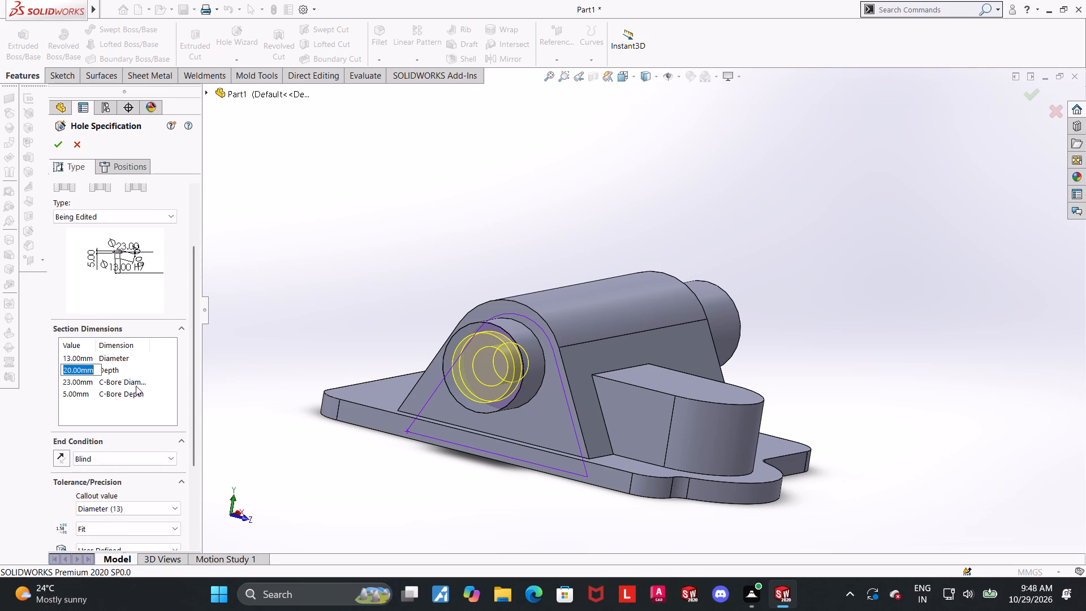
text(23)
key(Return)
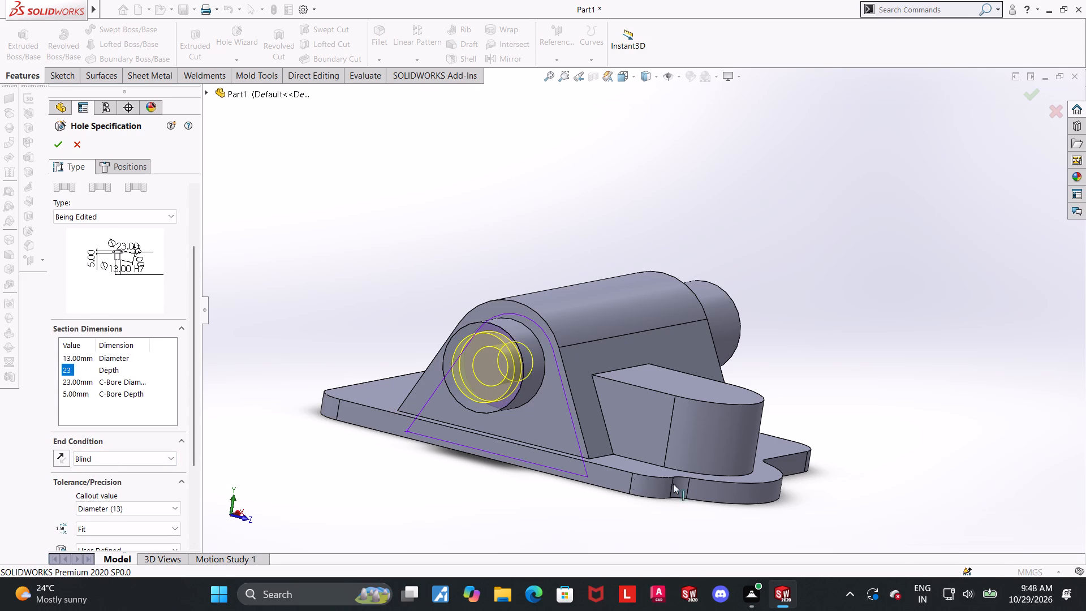
middle_drag(674, 486, 593, 252)
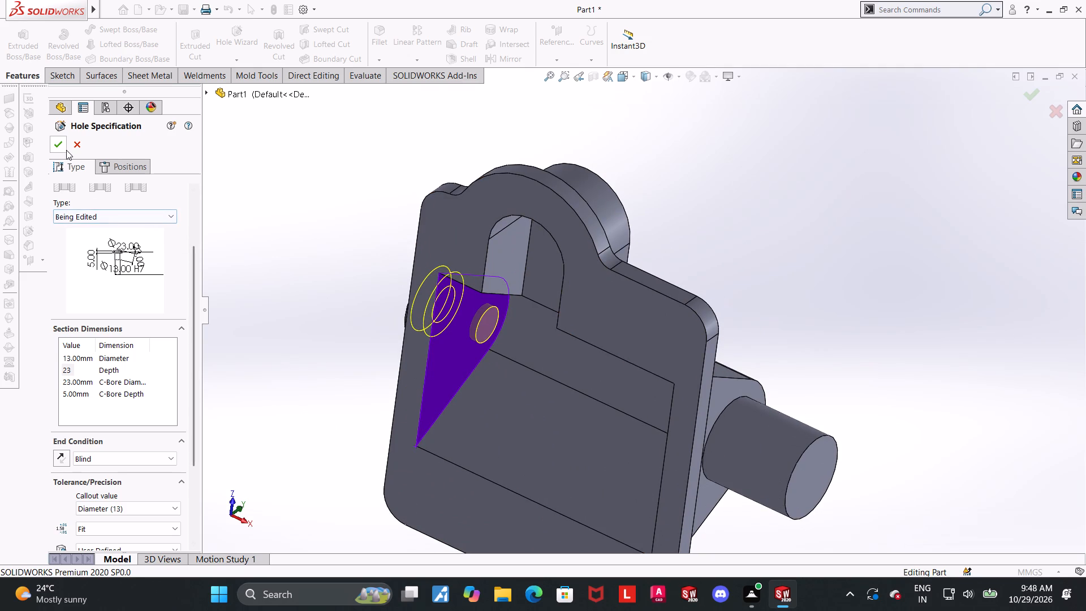
click(64, 149)
click(334, 204)
Examine the counterbored hole in the circular end boss and the surrounding model from several angles.
middle_drag(335, 210, 426, 421)
scroll(415, 372, up, 2)
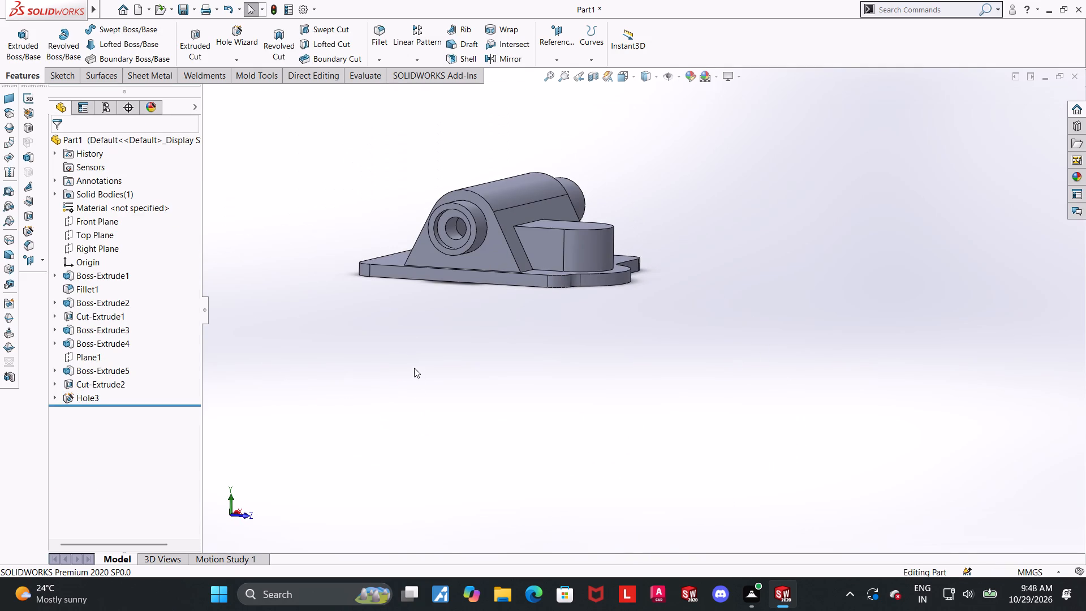
scroll(414, 368, up, 1)
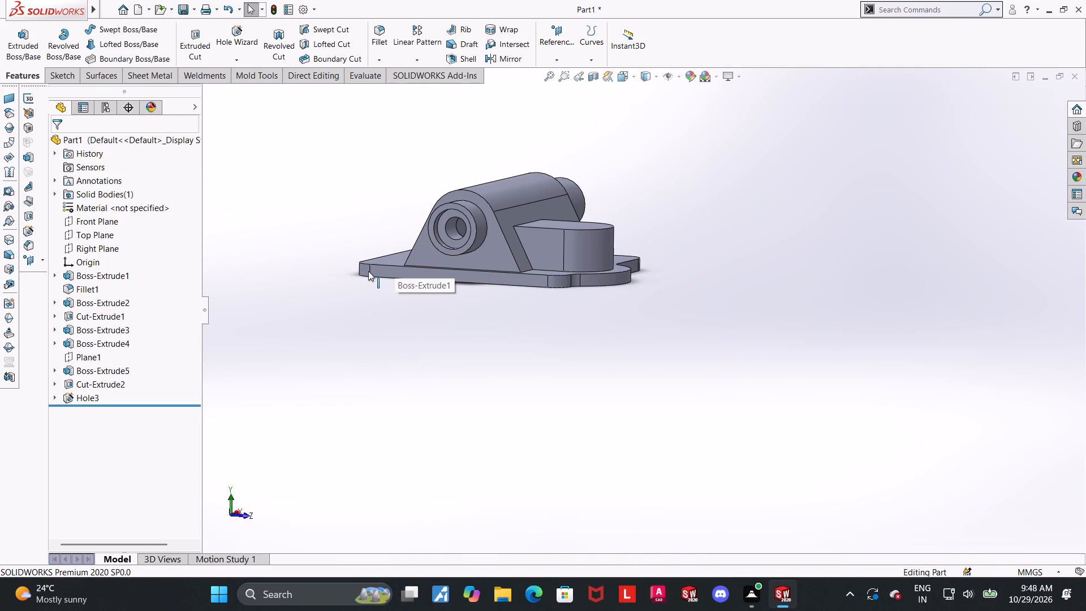
scroll(343, 300, up, 2)
scroll(537, 249, down, 7)
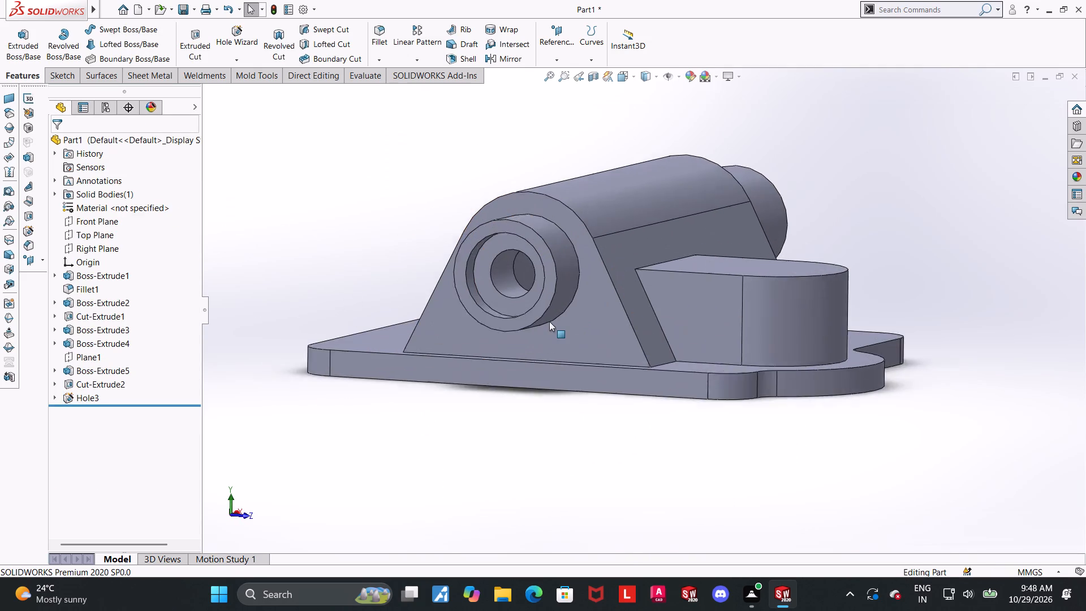
scroll(549, 321, down, 2)
middle_drag(572, 319, 588, 373)
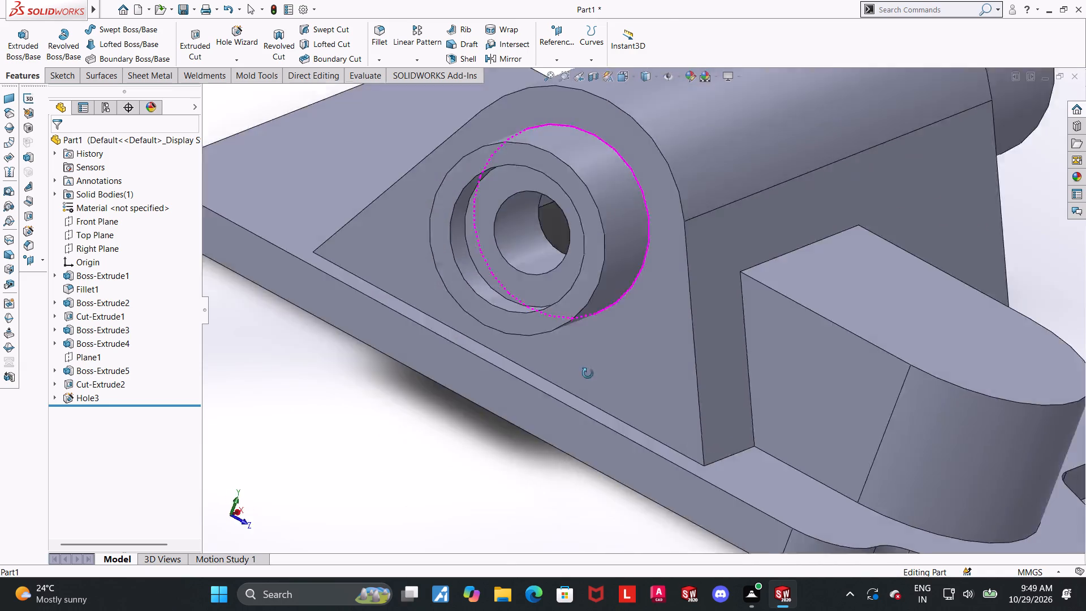
middle_drag(588, 373, 579, 380)
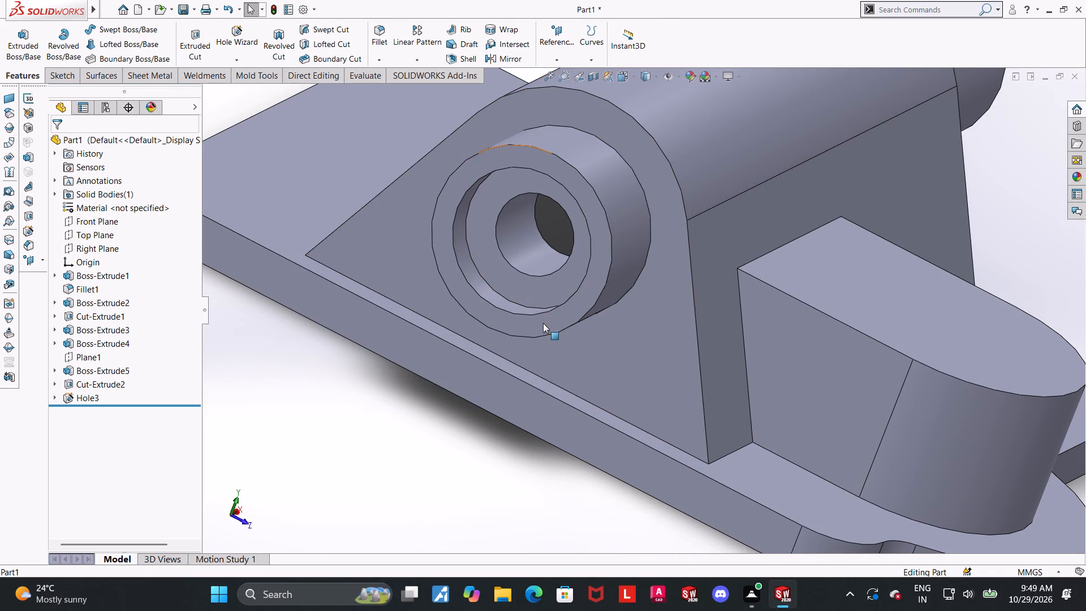
key(ctrl+7)
scroll(567, 335, up, 4)
middle_drag(559, 341, 702, 373)
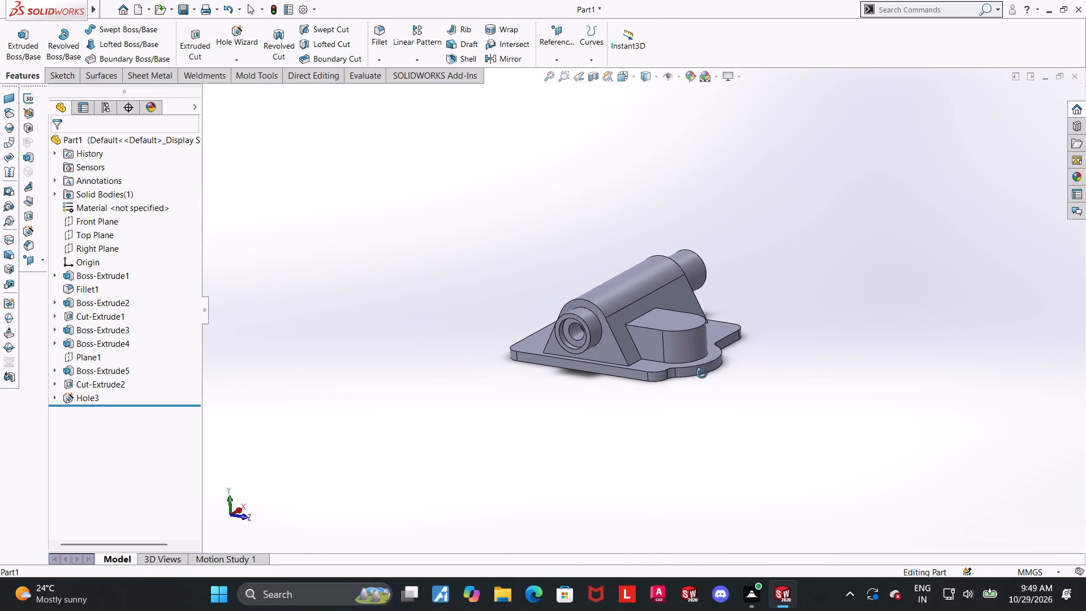
middle_drag(702, 373, 711, 373)
scroll(711, 373, up, 2)
scroll(614, 363, down, 6)
scroll(753, 348, up, 2)
scroll(667, 175, down, 5)
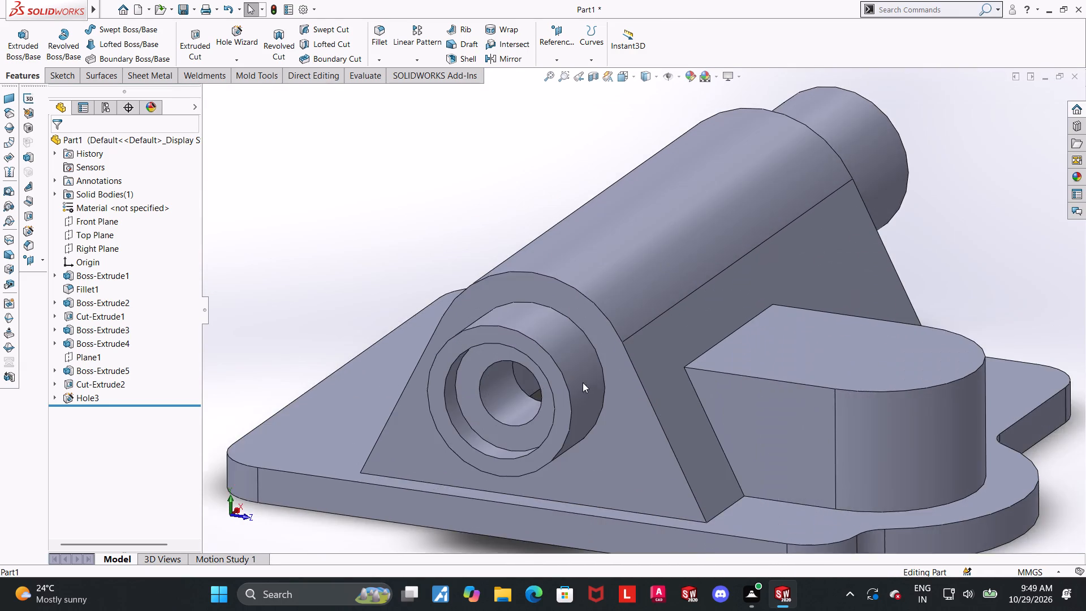
scroll(583, 382, up, 4)
scroll(585, 458, down, 3)
scroll(739, 209, down, 4)
scroll(444, 246, up, 5)
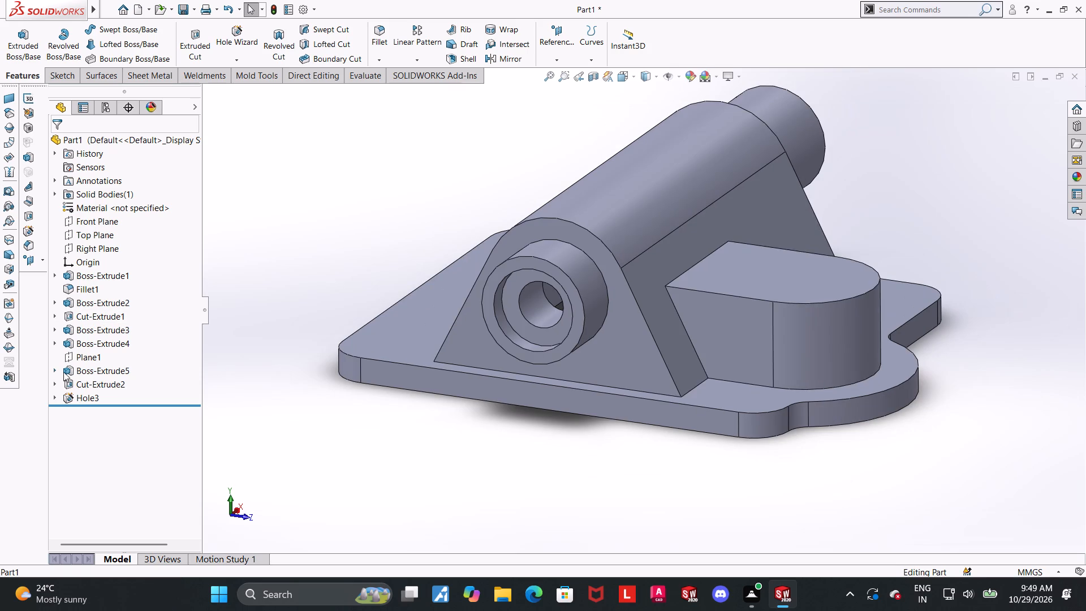
Reopen the counterbored hole's definition and review its section dimensions, end condition and tolerance settings.
click(77, 403)
click(83, 398)
click(88, 362)
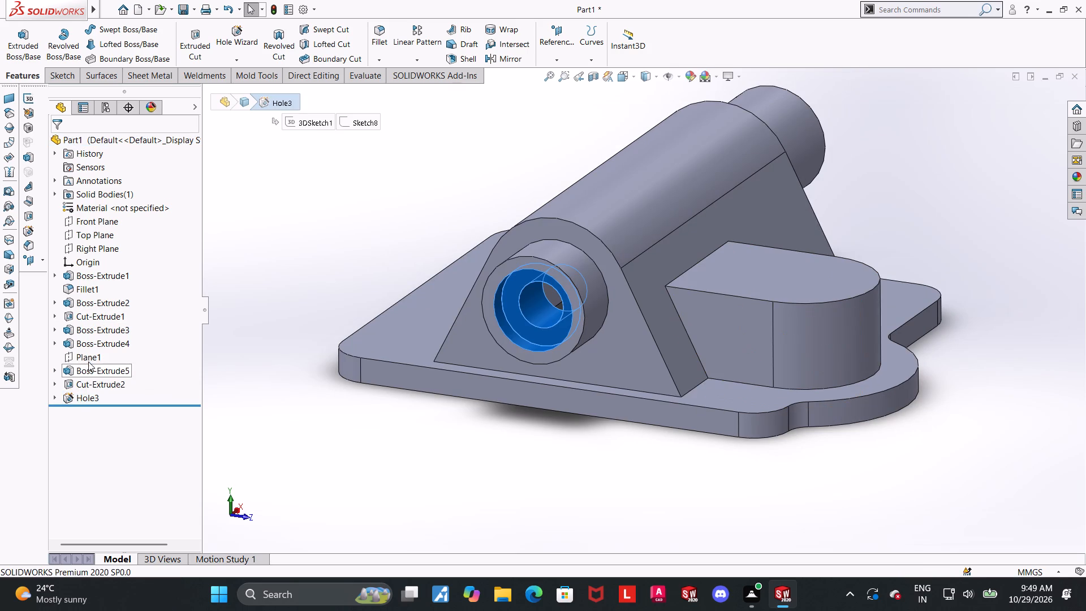
drag(190, 368, 190, 401)
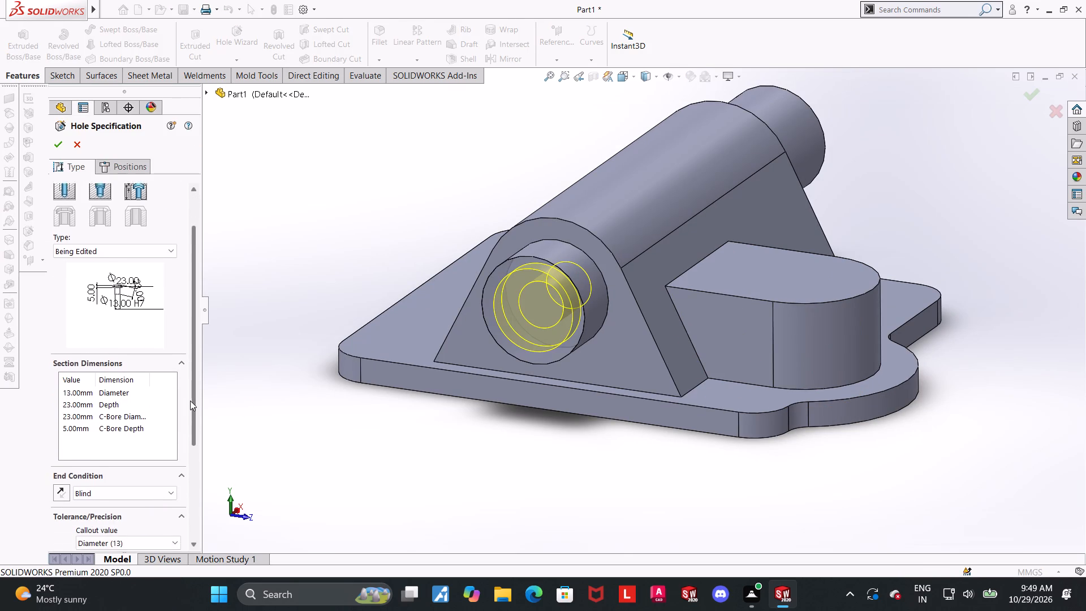
drag(190, 401, 190, 407)
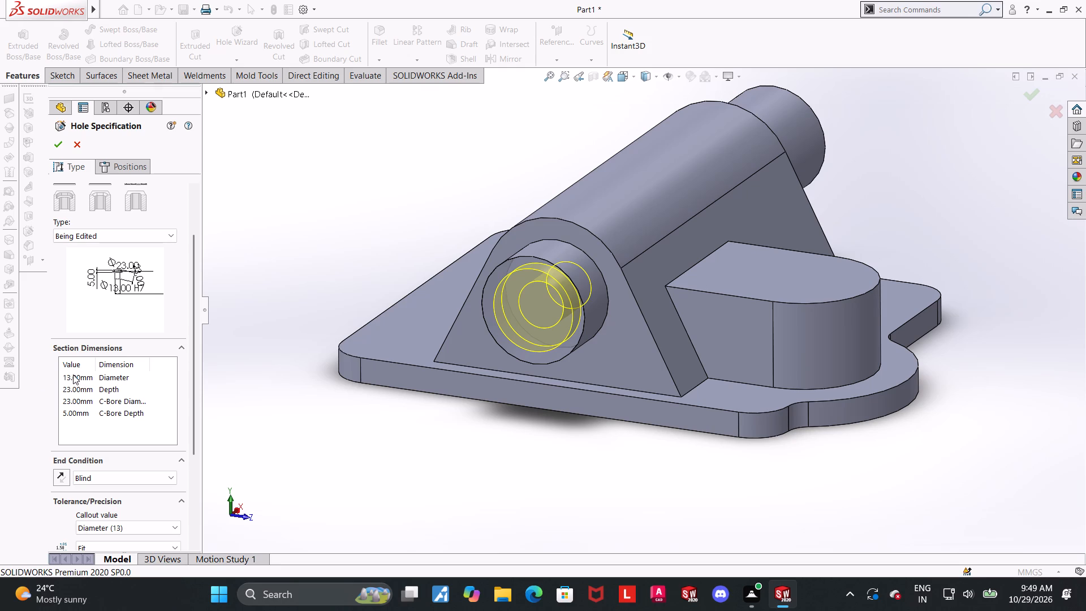
scroll(701, 235, up, 2)
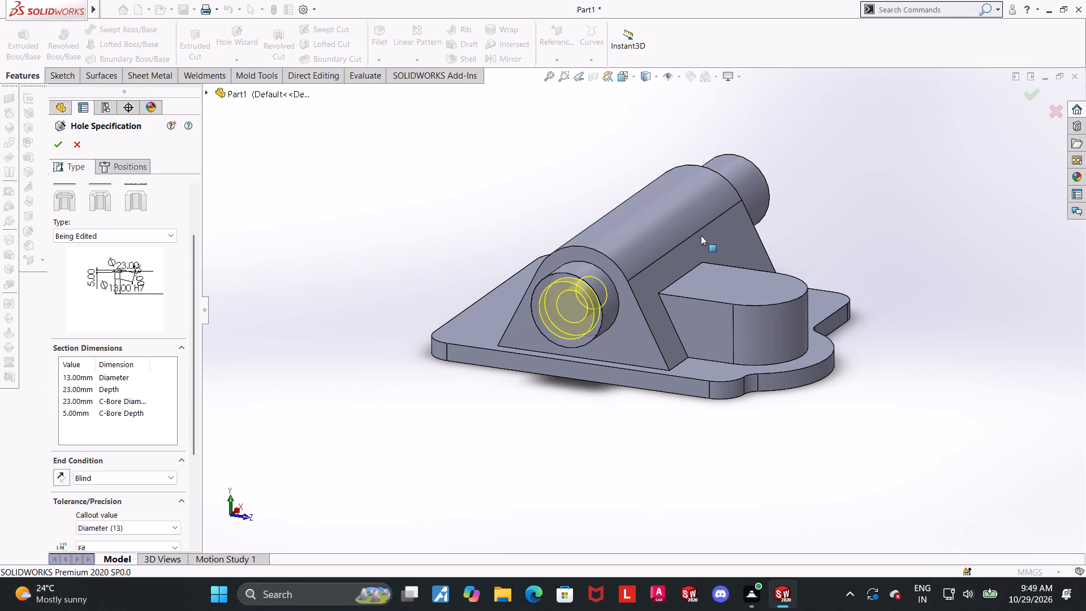
scroll(660, 237, down, 2)
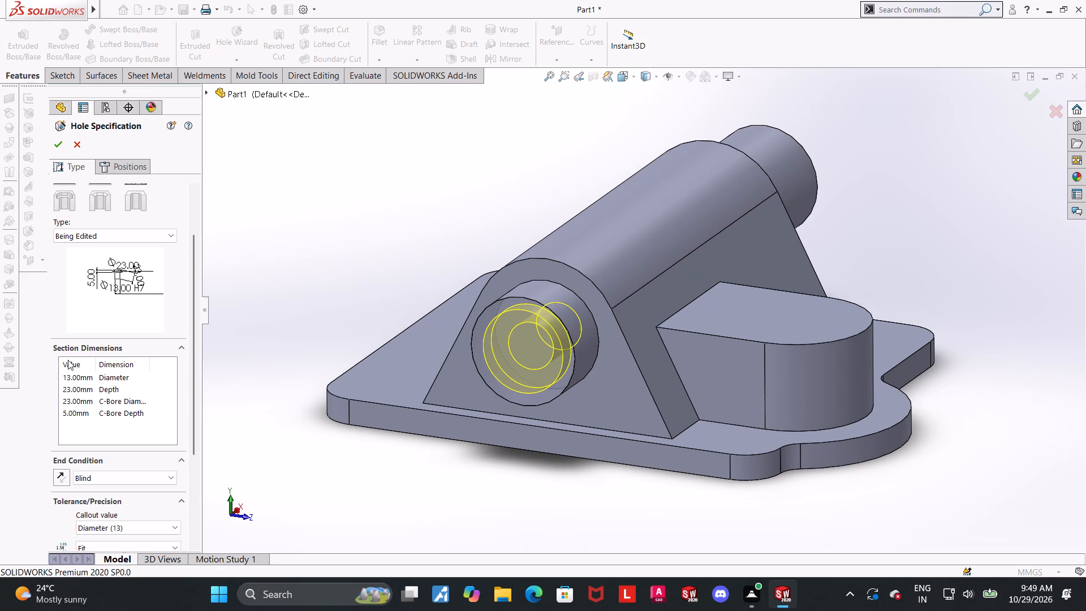
scroll(619, 391, up, 1)
scroll(533, 389, down, 1)
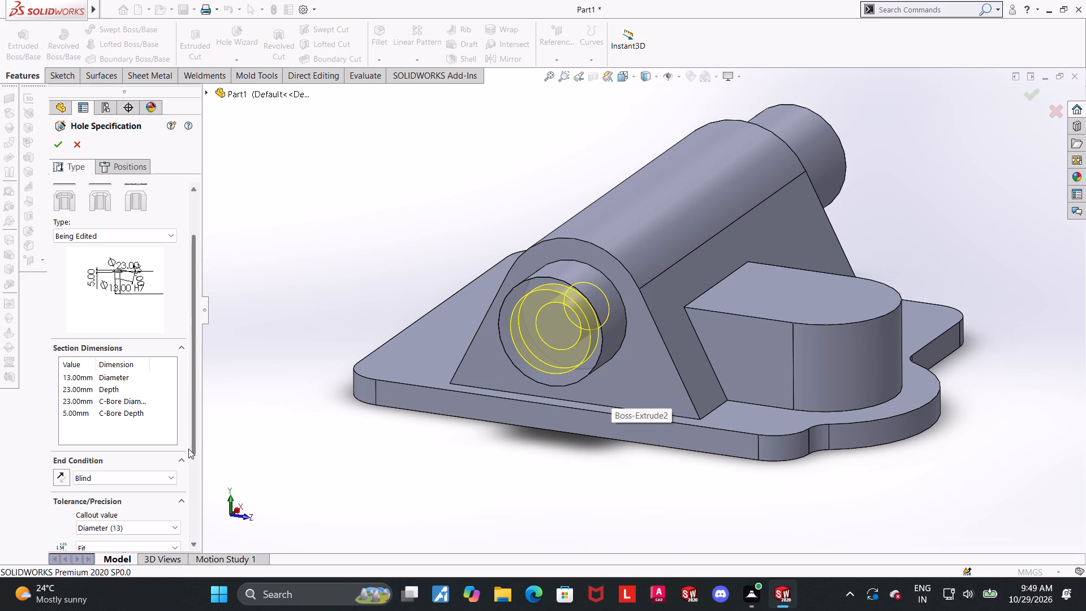
drag(188, 446, 192, 497)
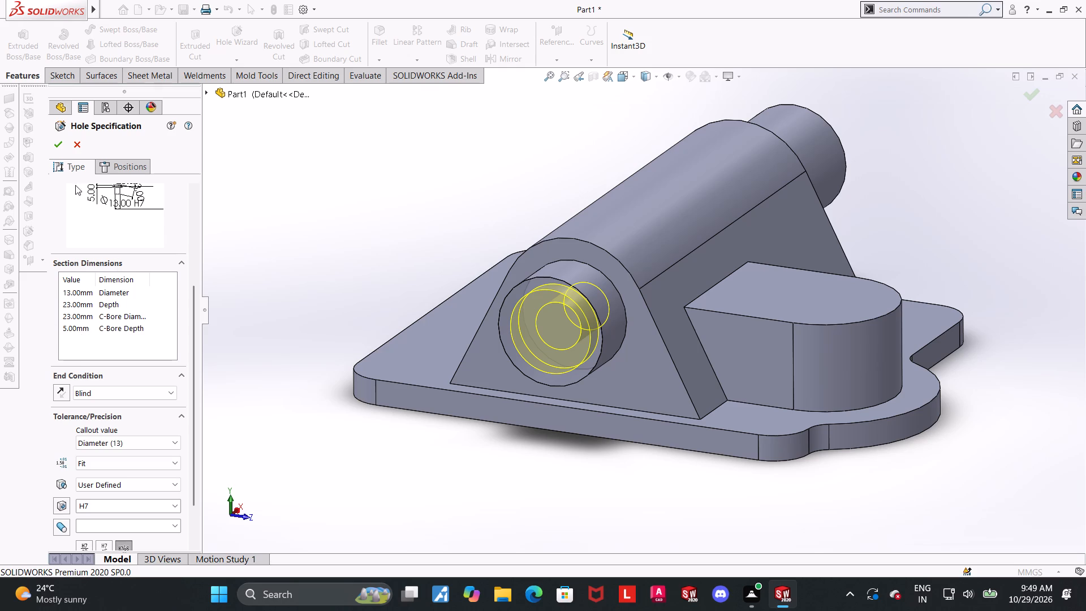
click(57, 149)
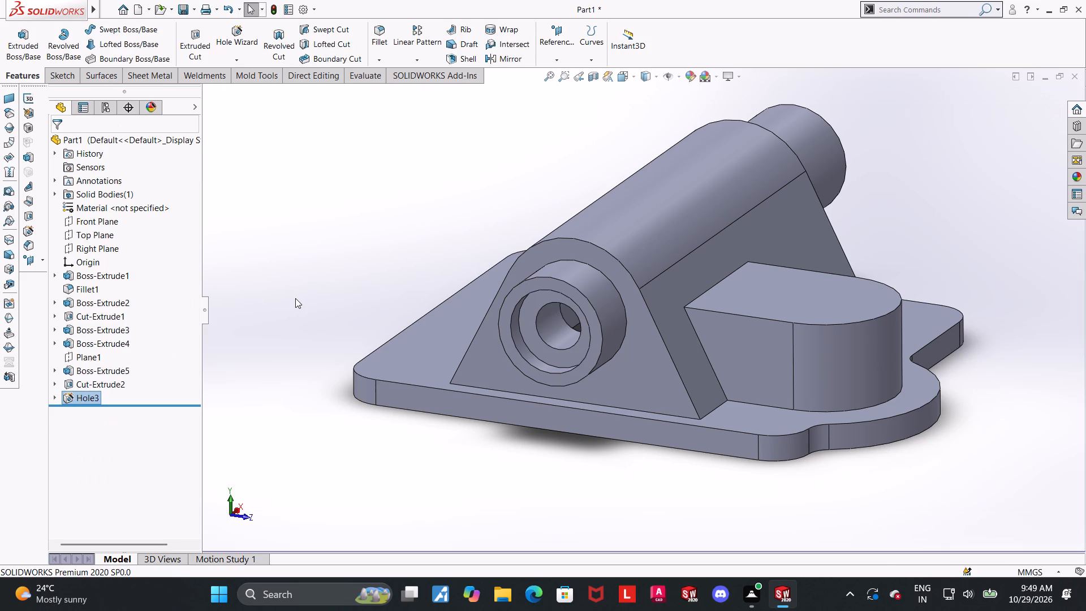
Examine the solid circular end boss opposite the counterbored one, along with the surrounding bodies.
scroll(639, 429, up, 3)
middle_drag(839, 296, 678, 310)
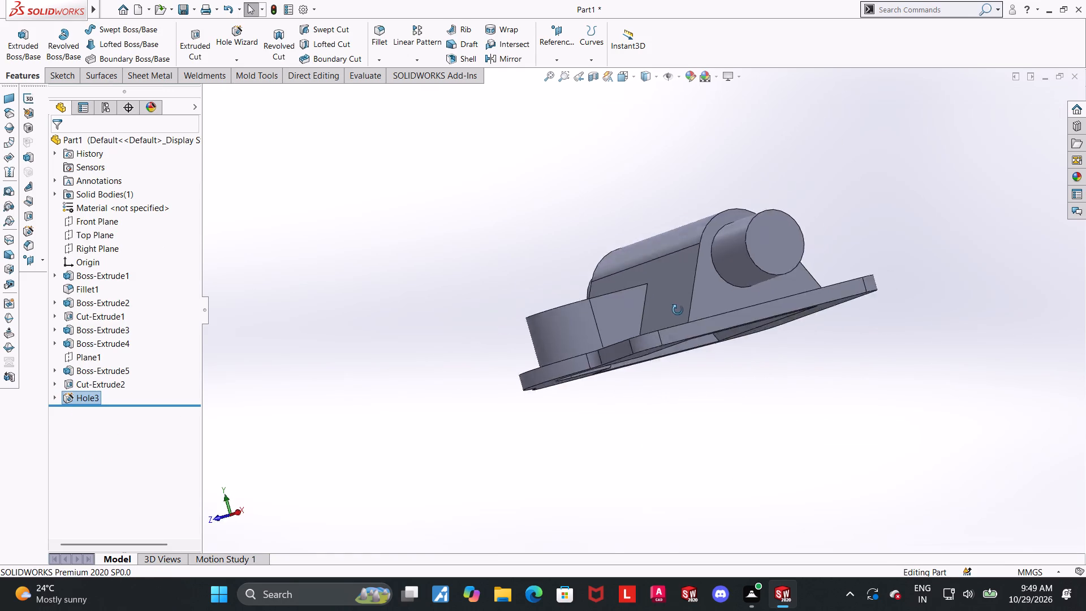
middle_drag(678, 310, 667, 403)
scroll(817, 336, down, 2)
click(628, 71)
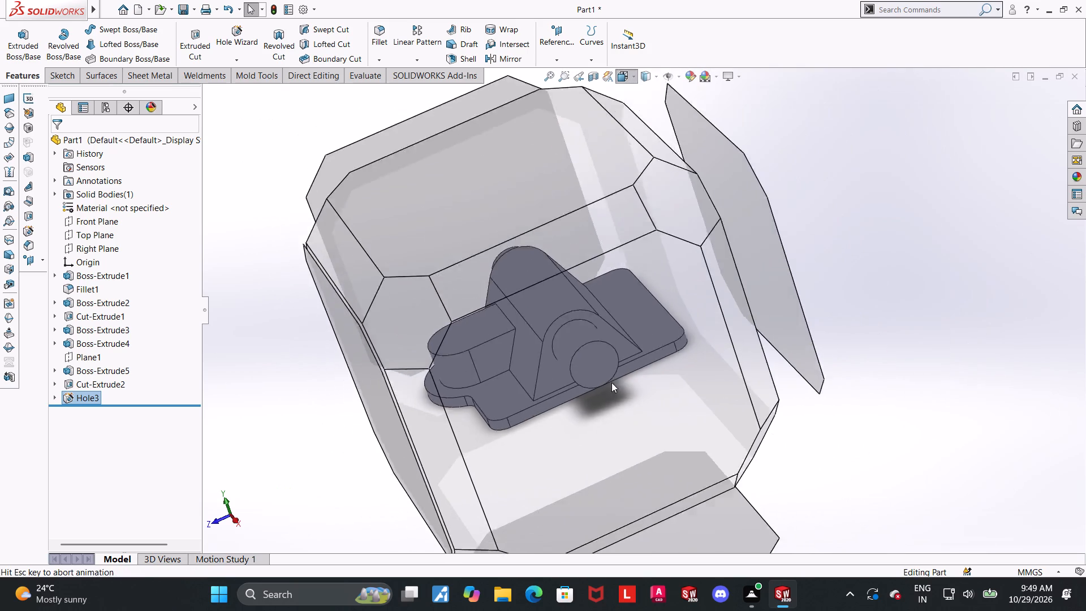
click(612, 395)
scroll(745, 317, down, 2)
middle_drag(740, 322, 748, 328)
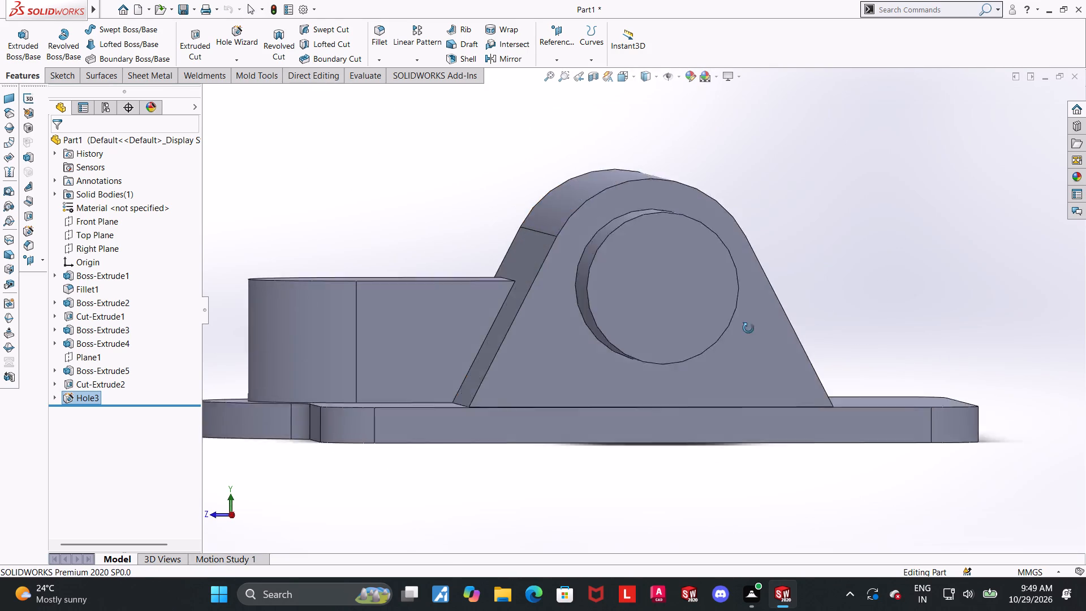
middle_drag(748, 328, 783, 373)
scroll(857, 397, up, 4)
scroll(834, 321, down, 2)
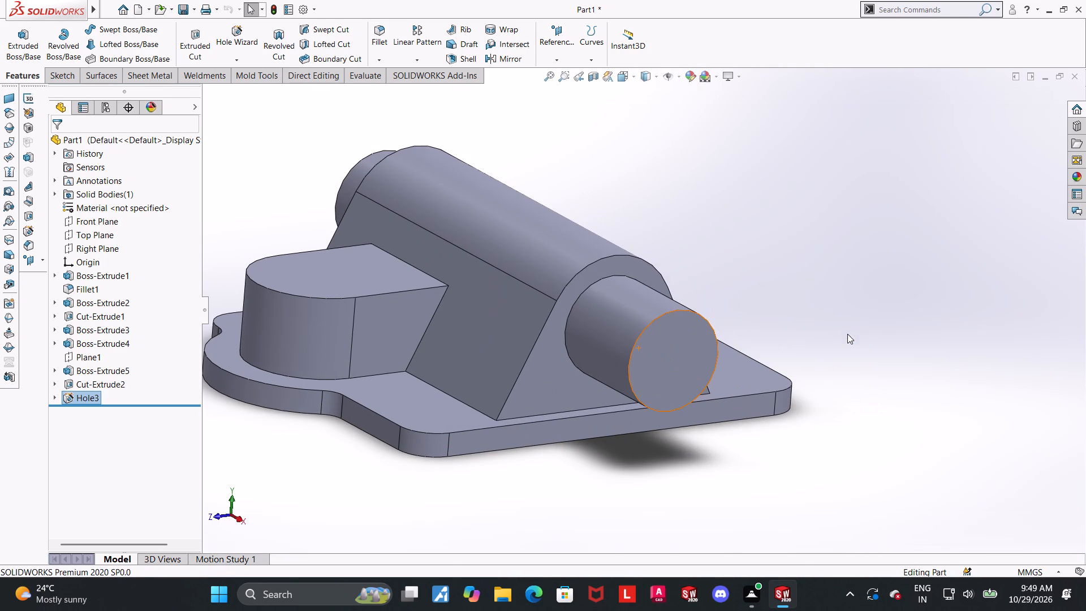
click(847, 334)
scroll(815, 331, up, 1)
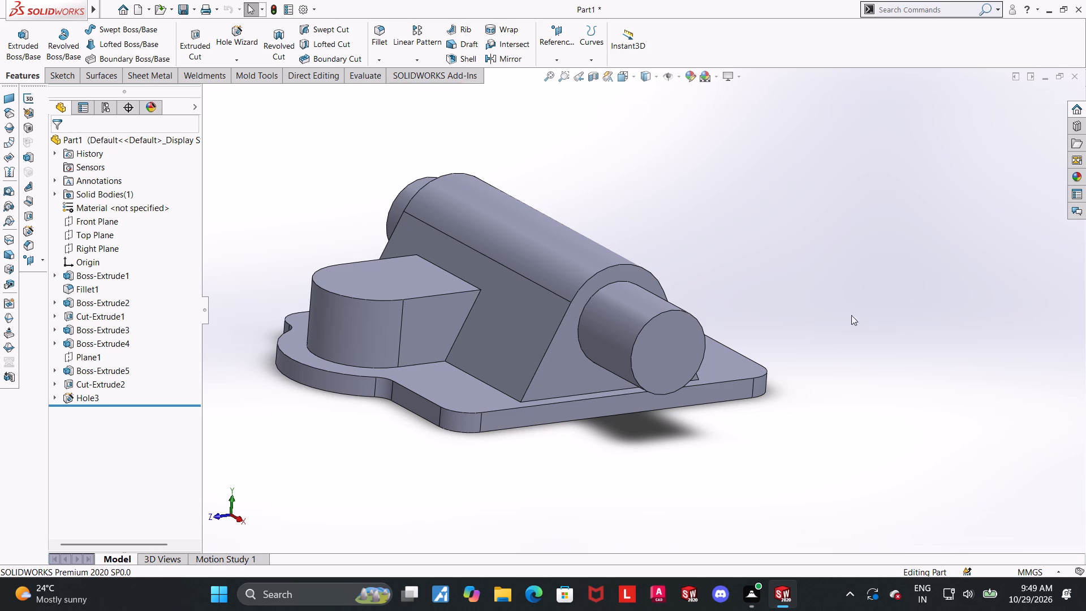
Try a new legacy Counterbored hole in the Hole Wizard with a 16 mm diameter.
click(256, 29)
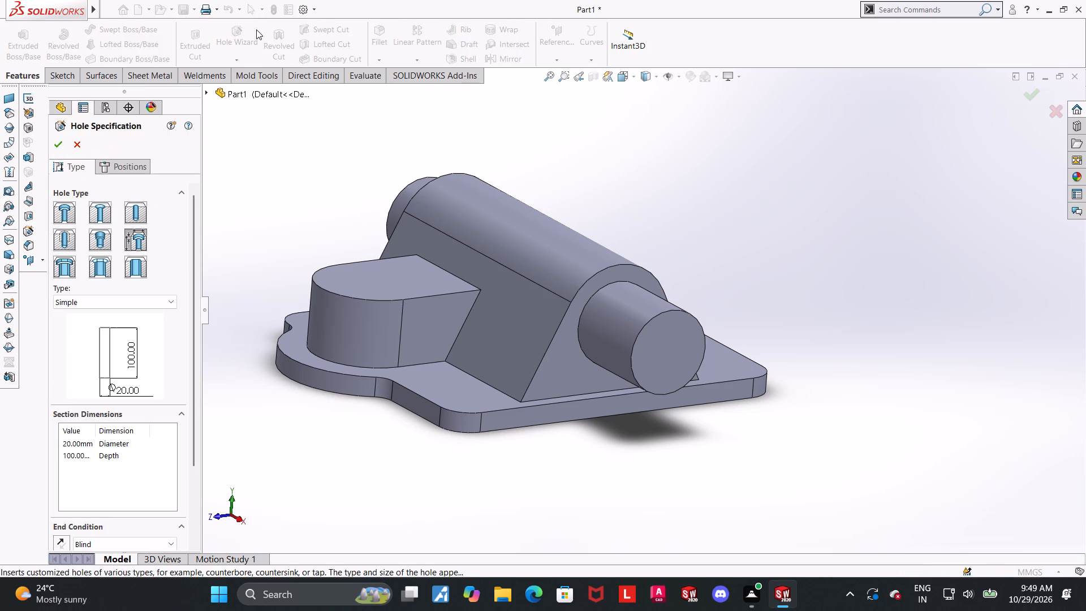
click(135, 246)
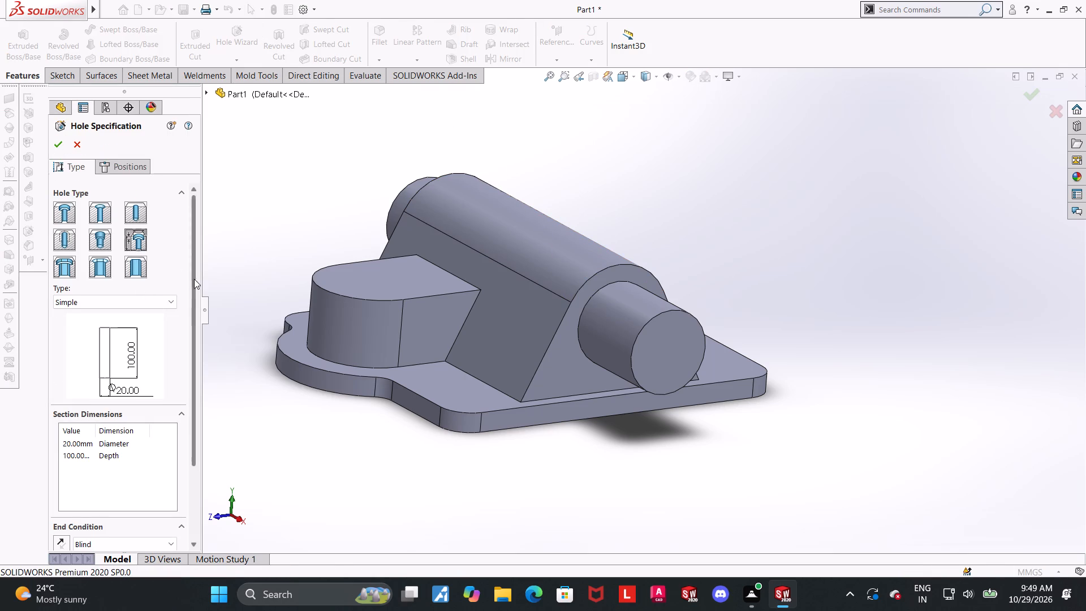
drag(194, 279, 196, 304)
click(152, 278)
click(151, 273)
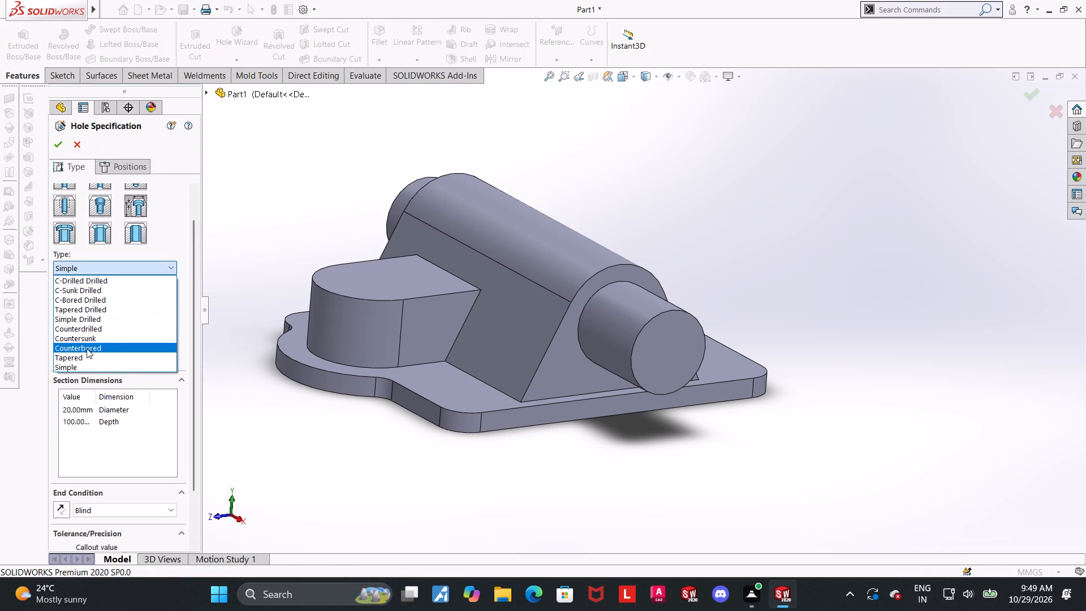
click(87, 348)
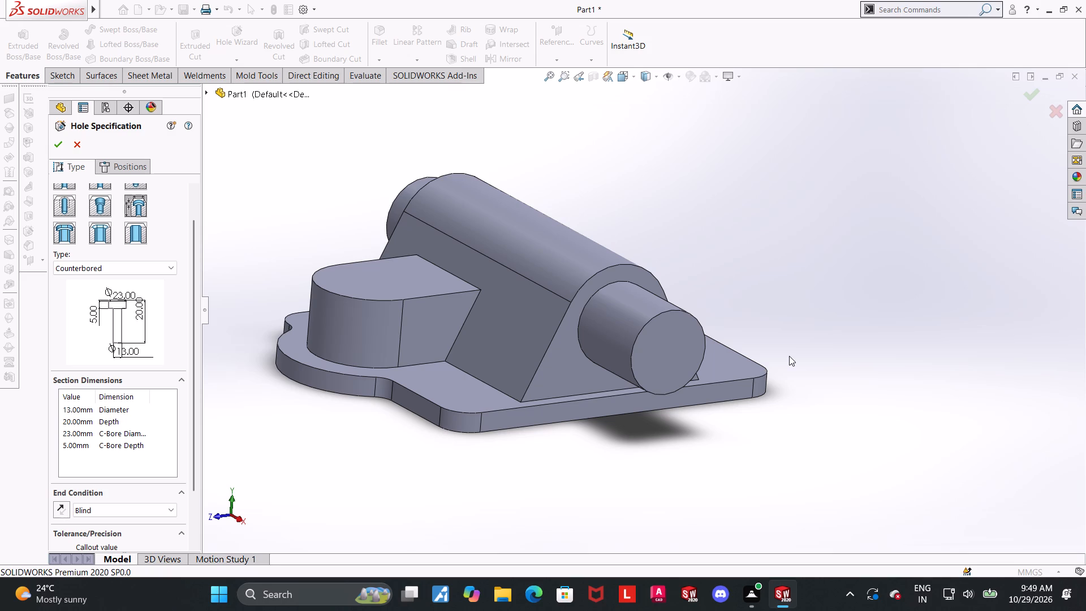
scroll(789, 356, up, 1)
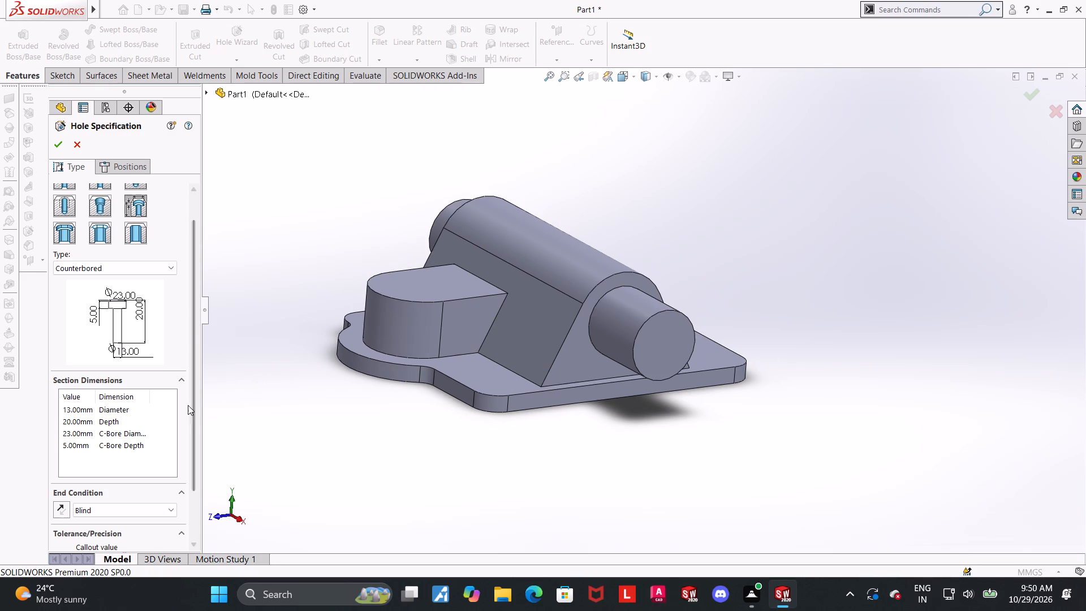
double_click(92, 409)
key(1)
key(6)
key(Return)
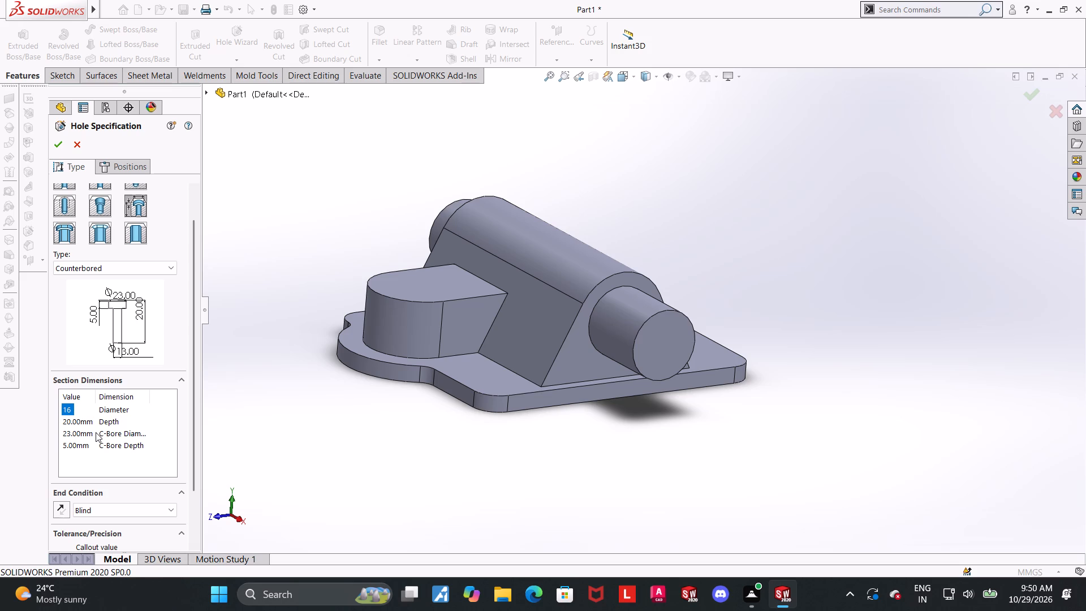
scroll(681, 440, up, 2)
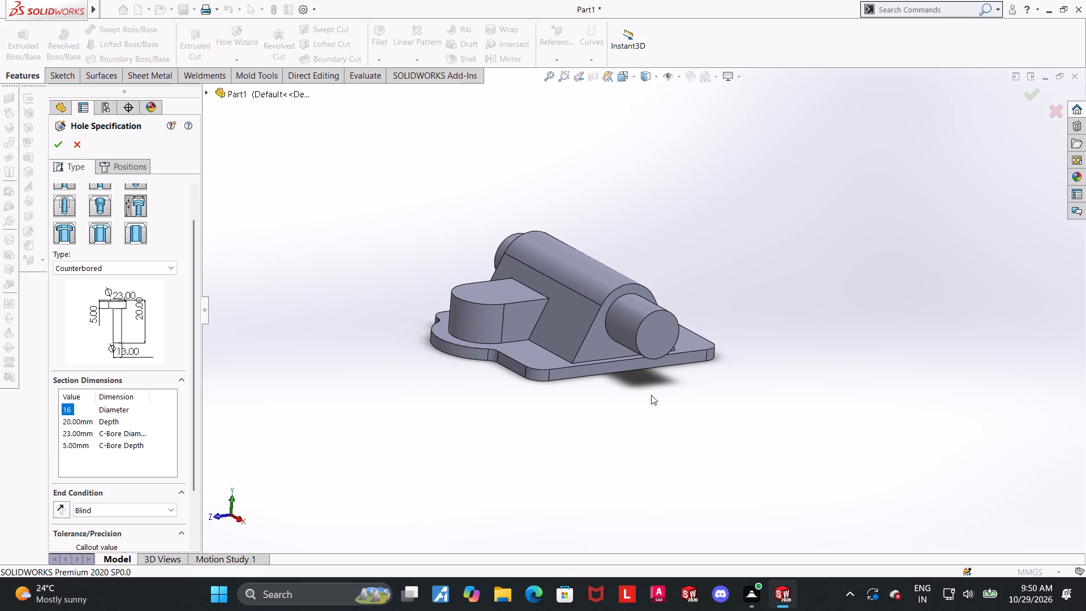
Switch the hole to a straight tap using the GB standard and the Straight Pipe Tapped hole type.
click(68, 203)
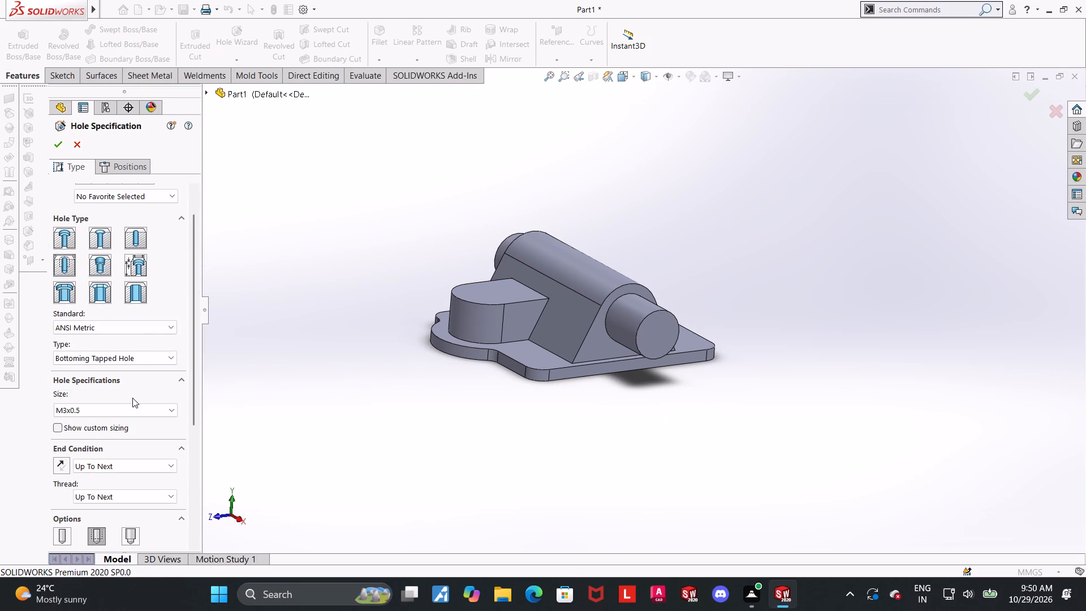
drag(196, 397, 196, 415)
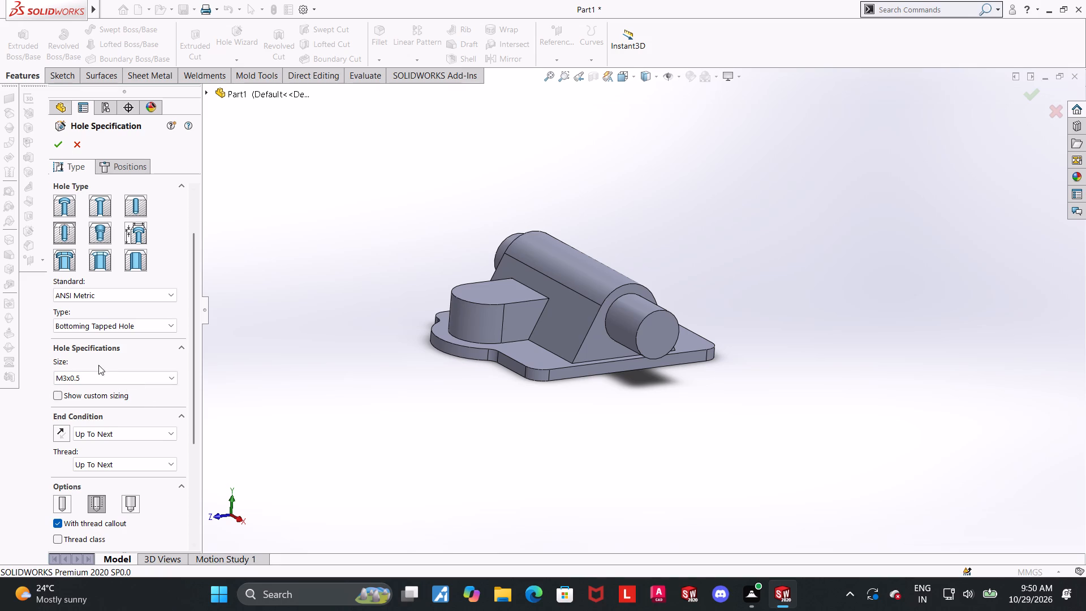
click(100, 301)
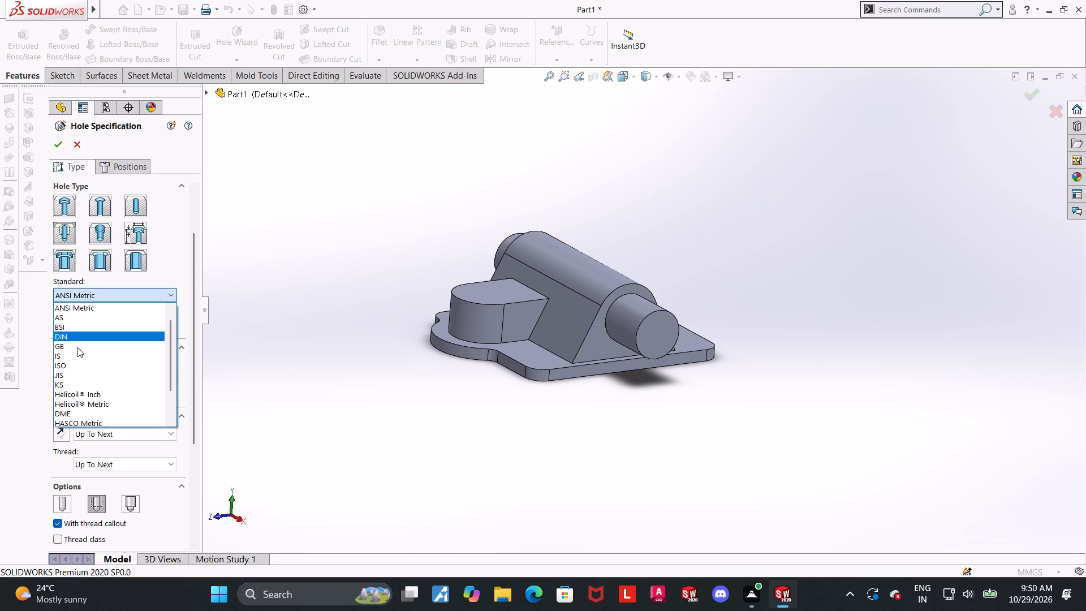
click(71, 344)
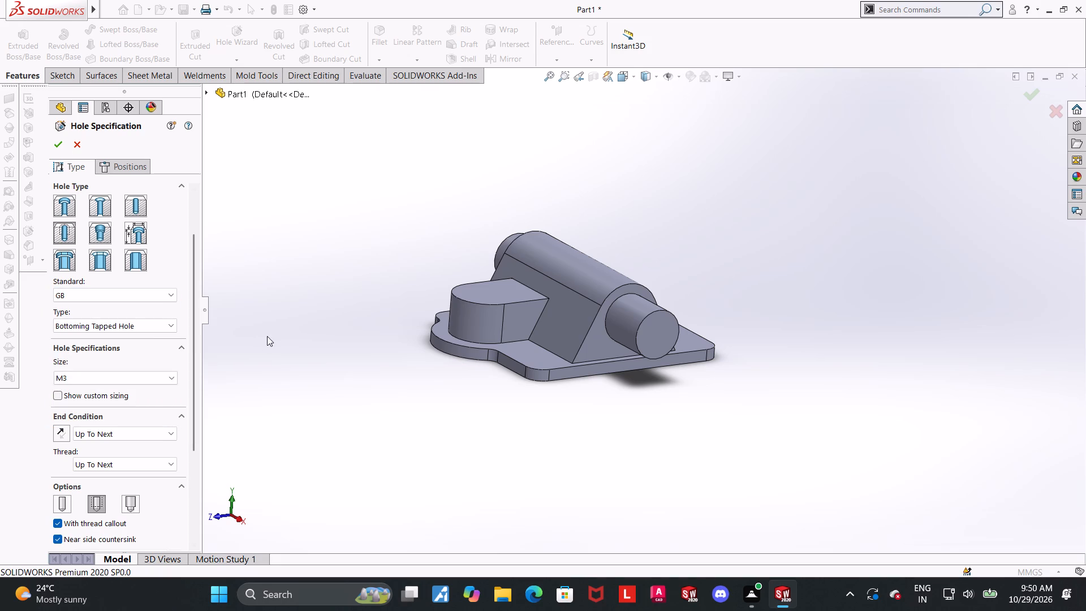
click(132, 329)
click(111, 343)
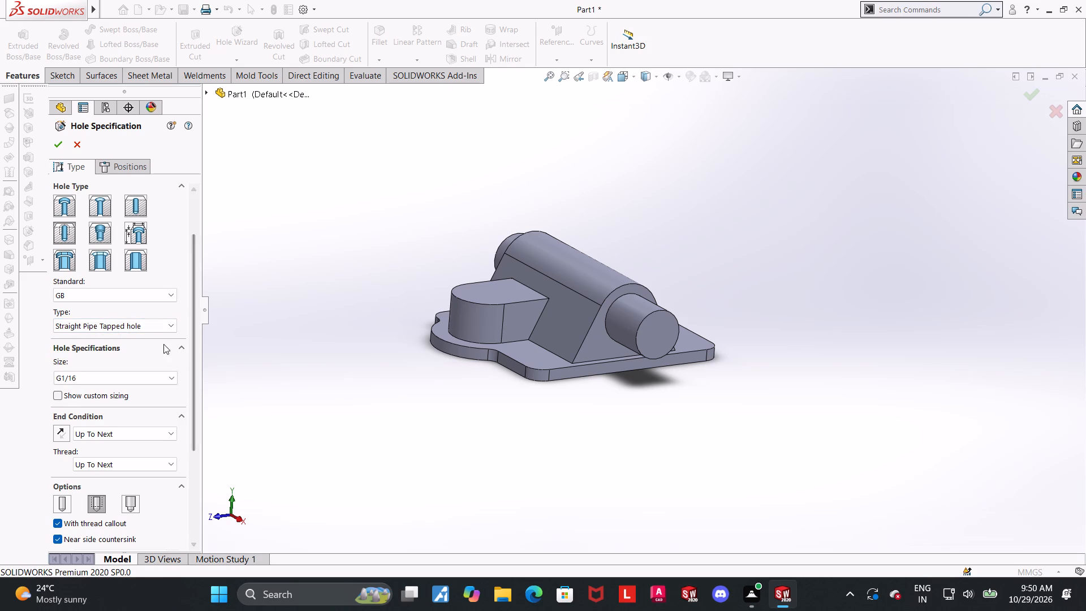
Set the straight pipe tapped hole's size to G1/2.
click(79, 375)
scroll(71, 415, up, 1)
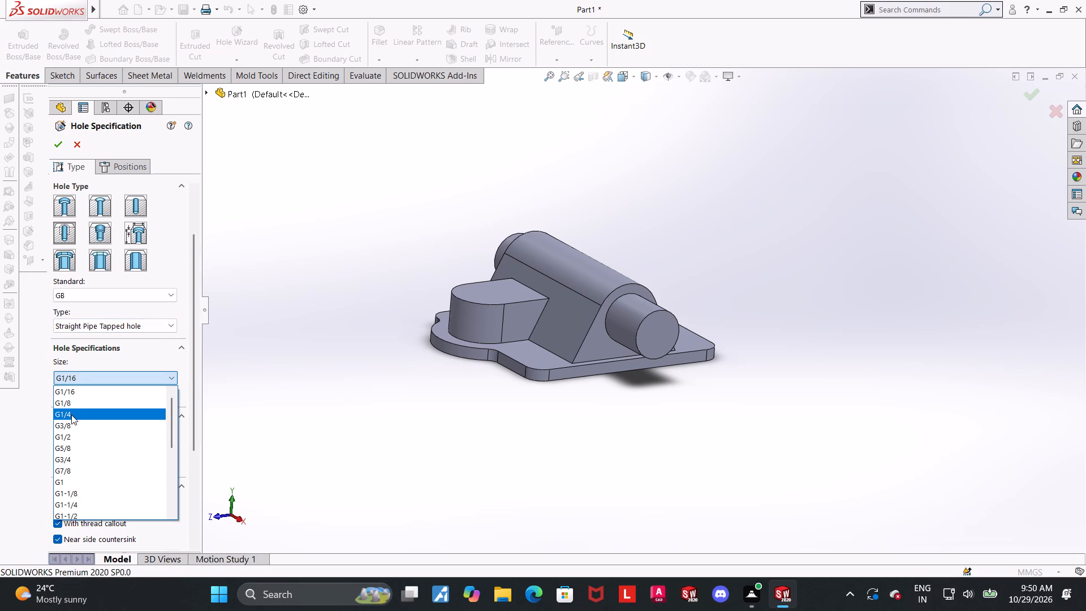
scroll(71, 415, up, 3)
scroll(77, 501, down, 1)
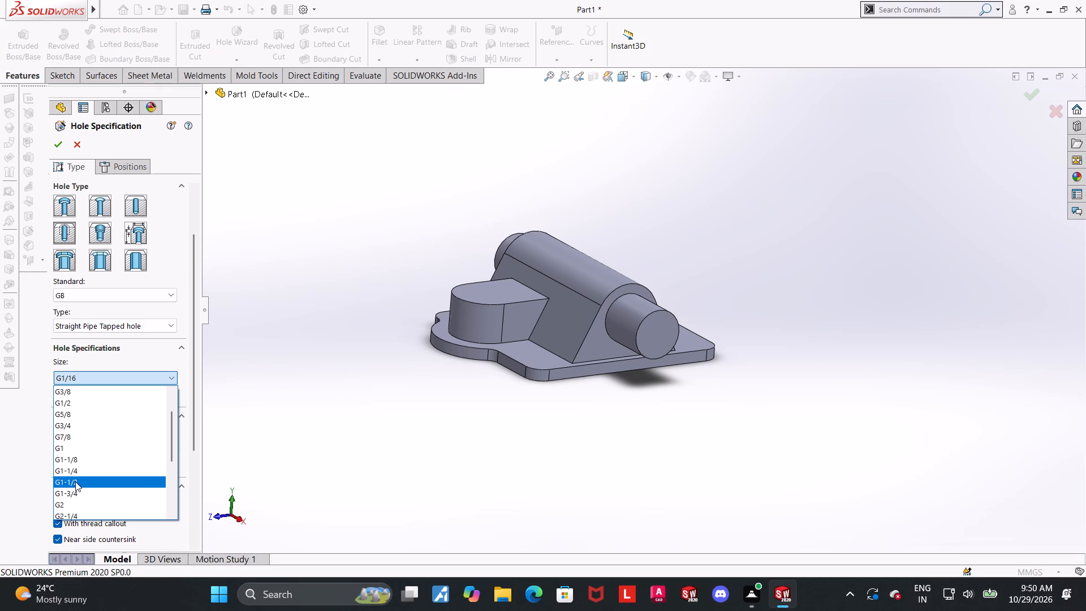
scroll(75, 481, down, 2)
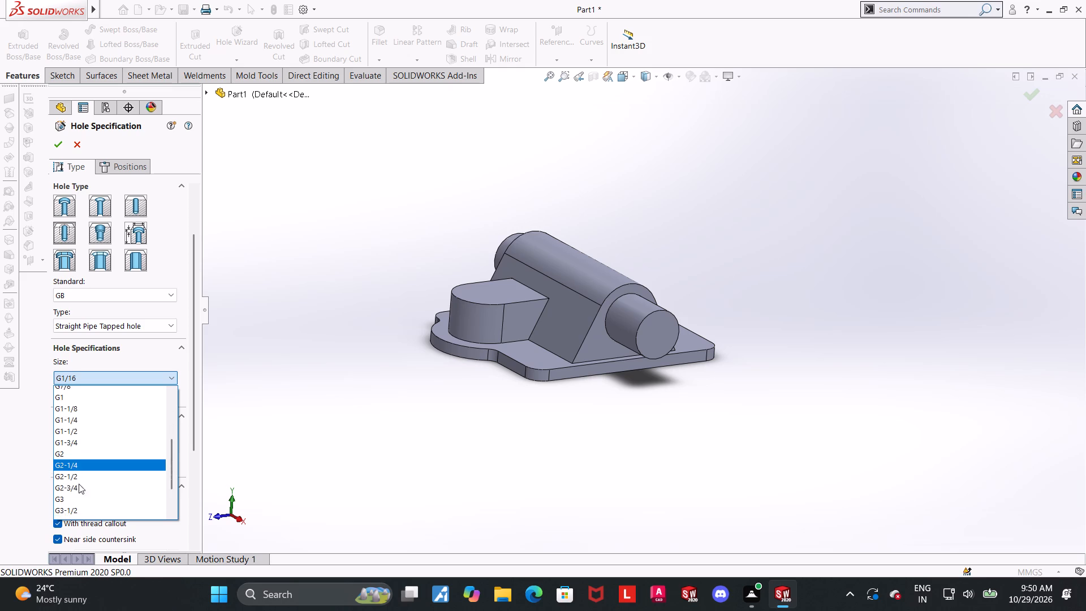
scroll(79, 484, up, 4)
scroll(79, 484, down, 1)
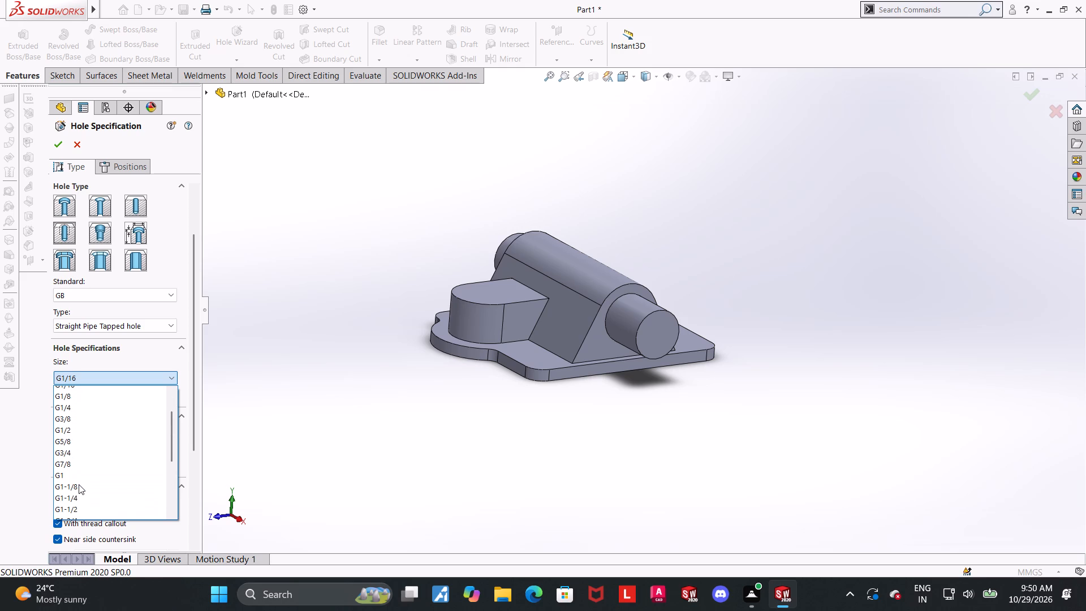
scroll(79, 484, up, 8)
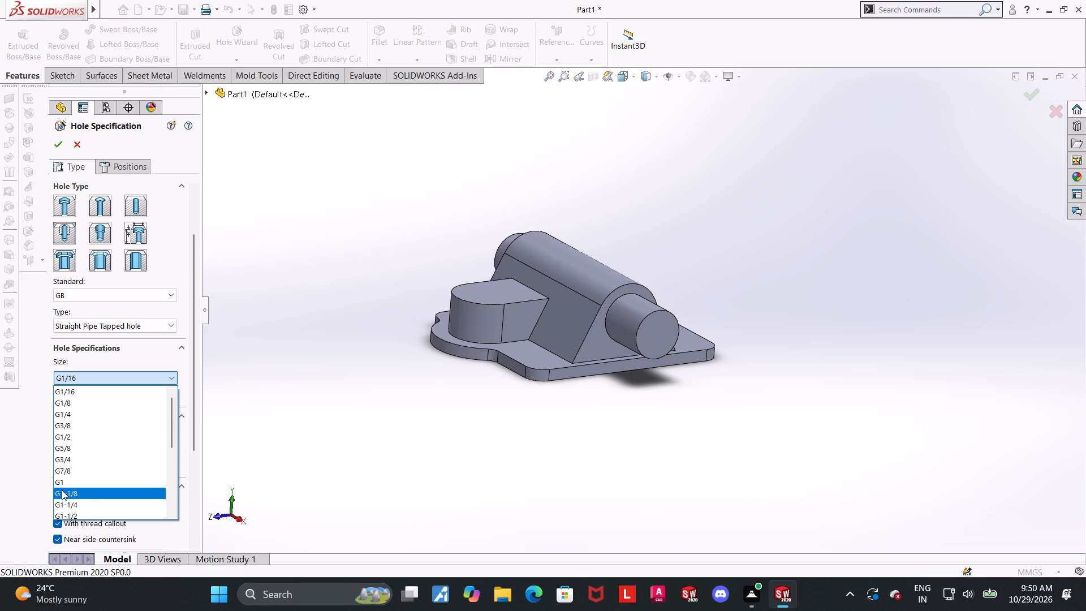
scroll(97, 486, down, 1)
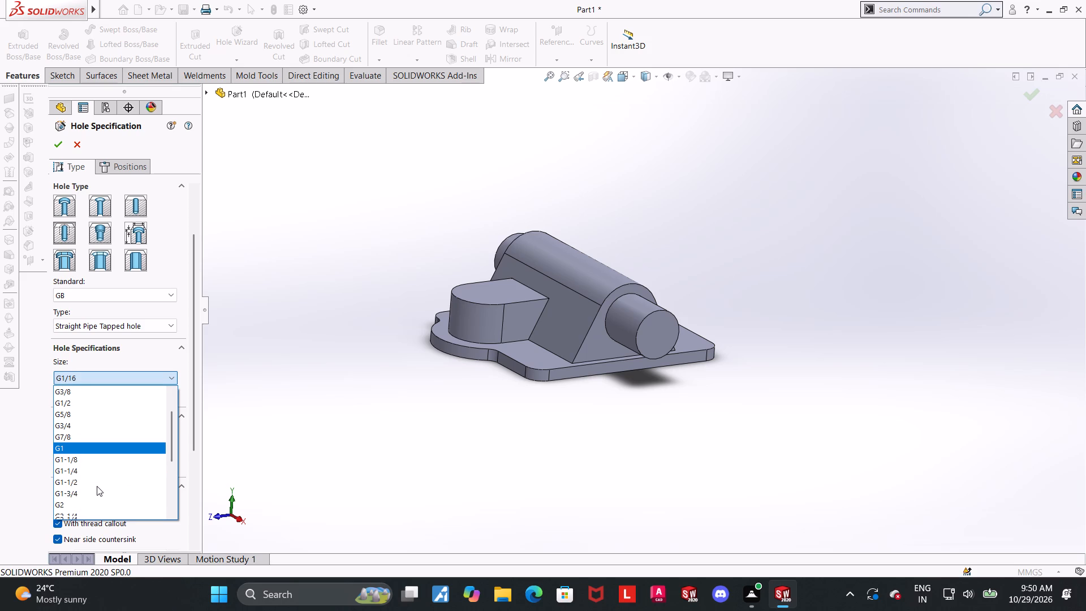
scroll(68, 497, down, 10)
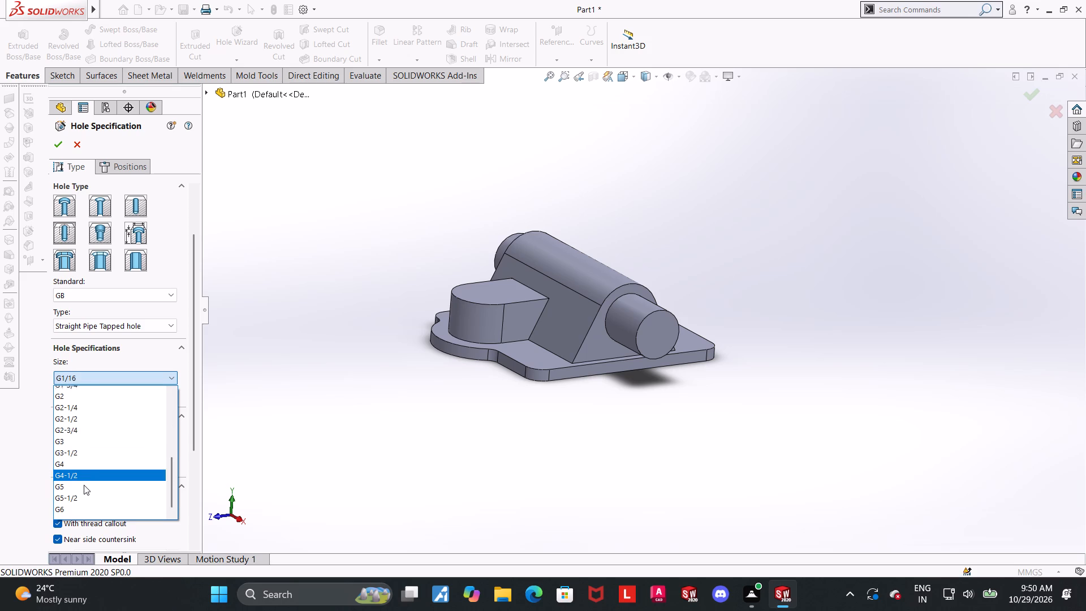
scroll(84, 485, up, 11)
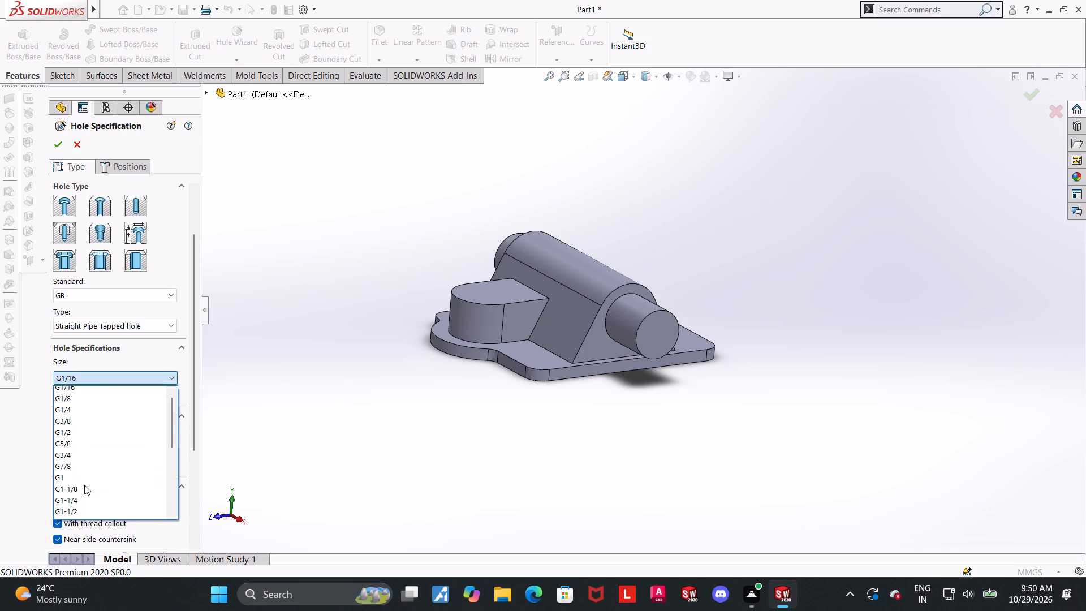
scroll(84, 485, up, 8)
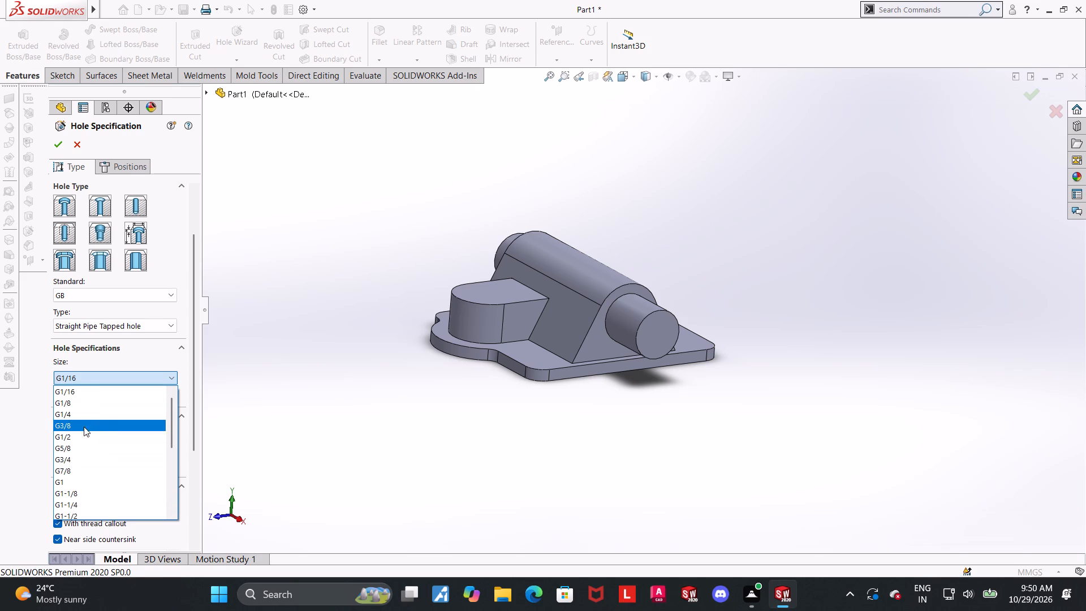
click(84, 438)
scroll(319, 451, up, 1)
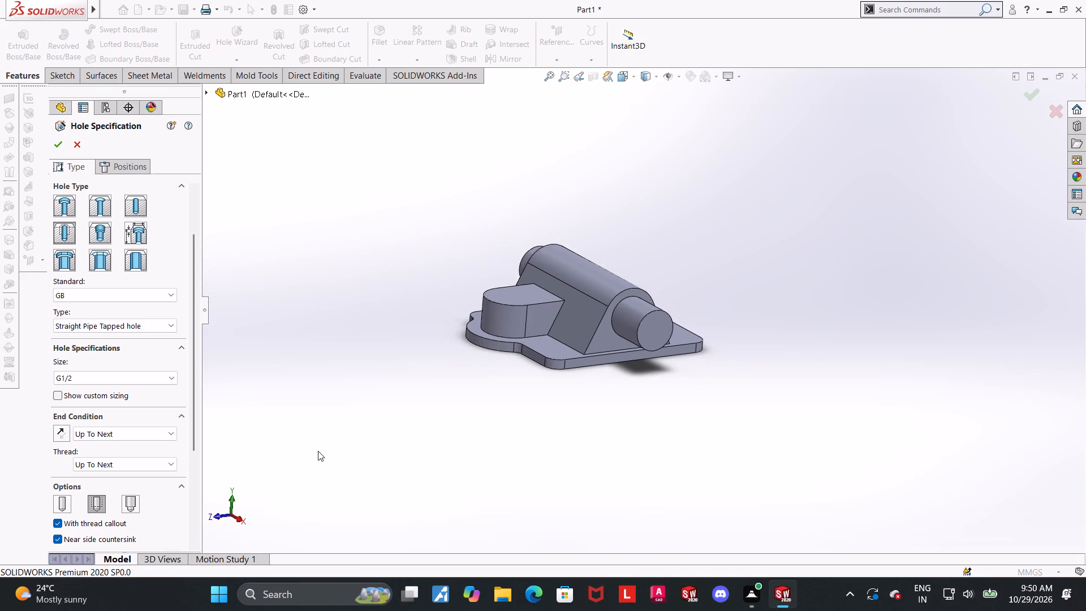
scroll(318, 451, up, 1)
scroll(593, 388, down, 1)
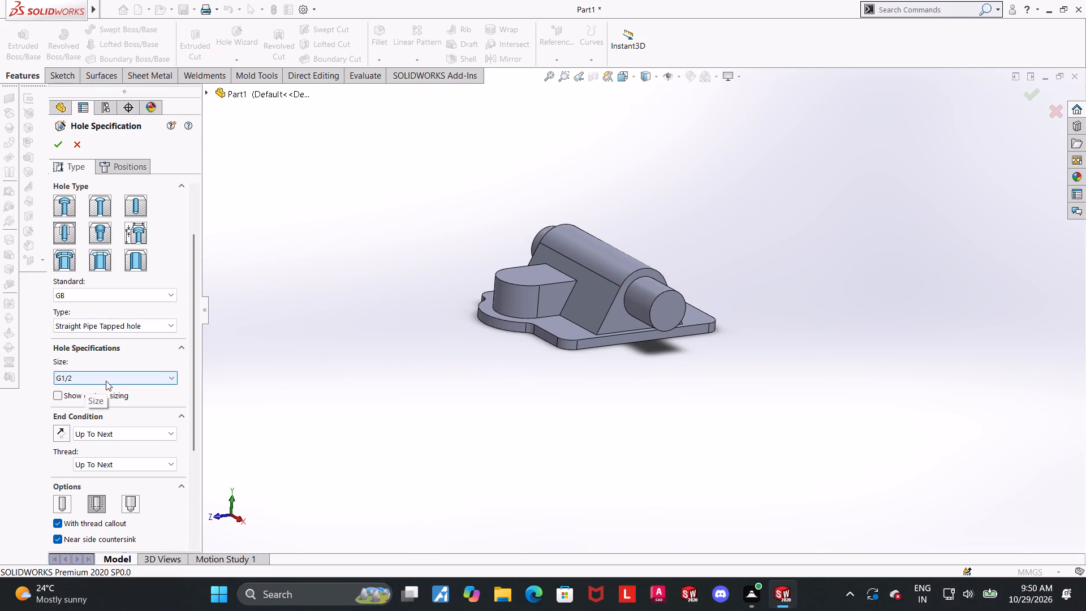
Give the pipe tapped hole a Blind end condition with a 19 mm hole depth and a 15 mm thread depth.
click(102, 429)
click(98, 446)
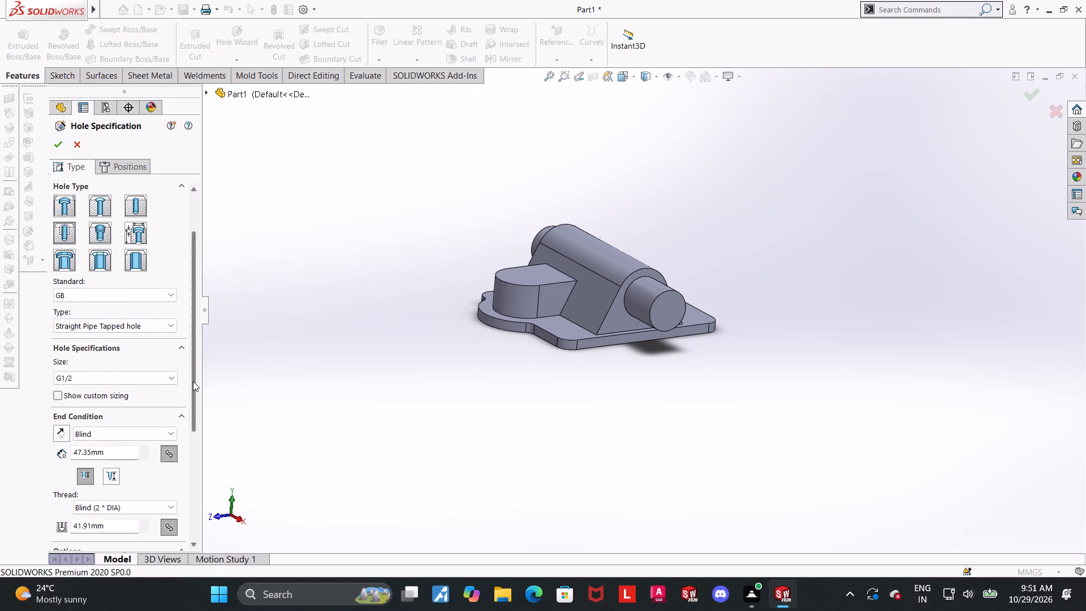
drag(193, 381, 193, 397)
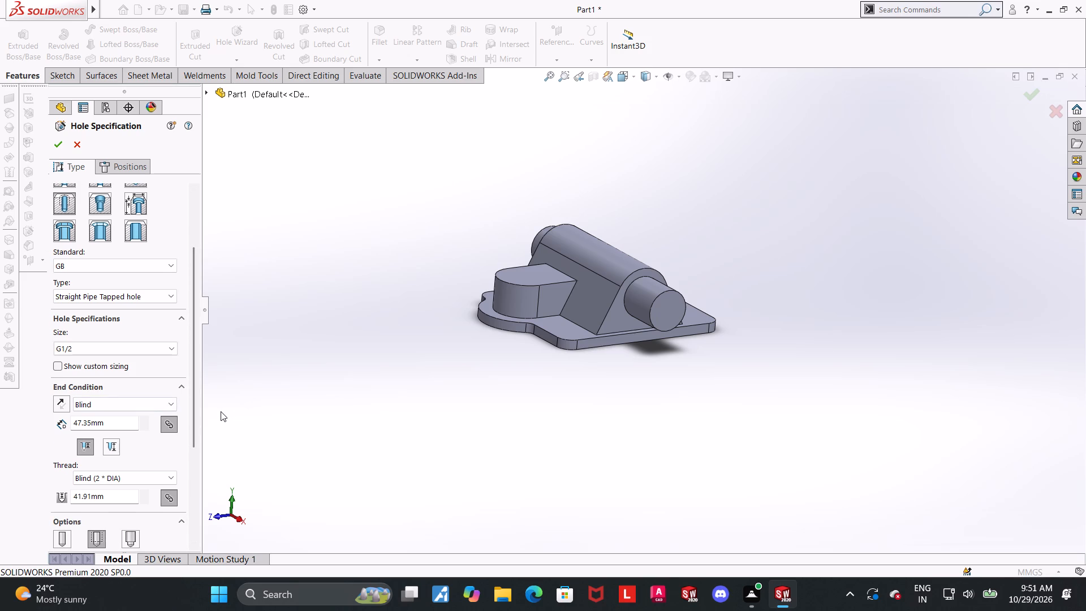
click(61, 369)
click(61, 369)
drag(126, 423, 0, 437)
text(19)
key(Return)
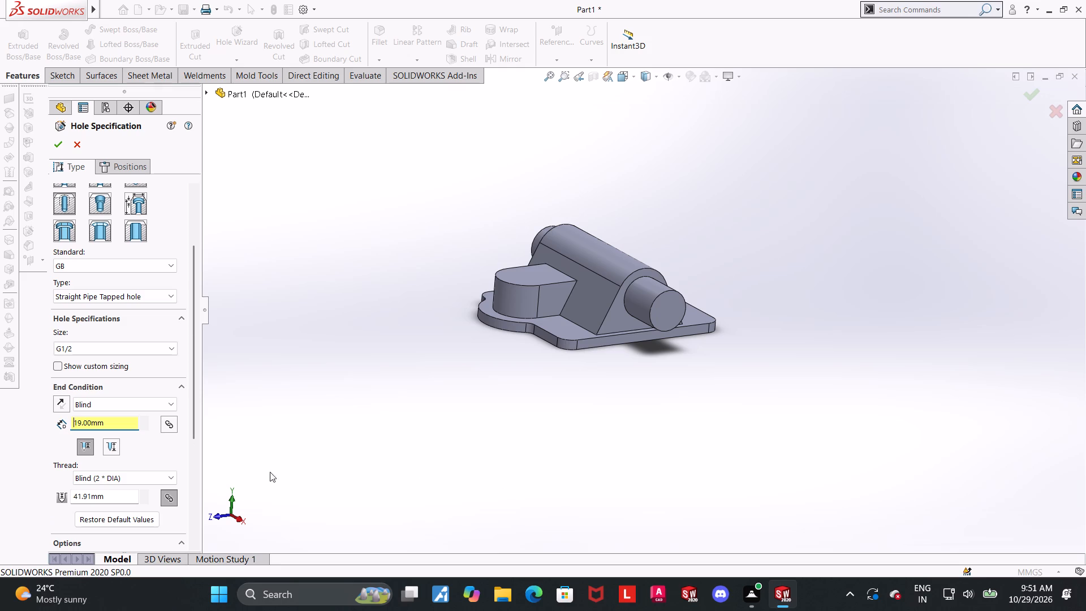
drag(119, 497, 0, 470)
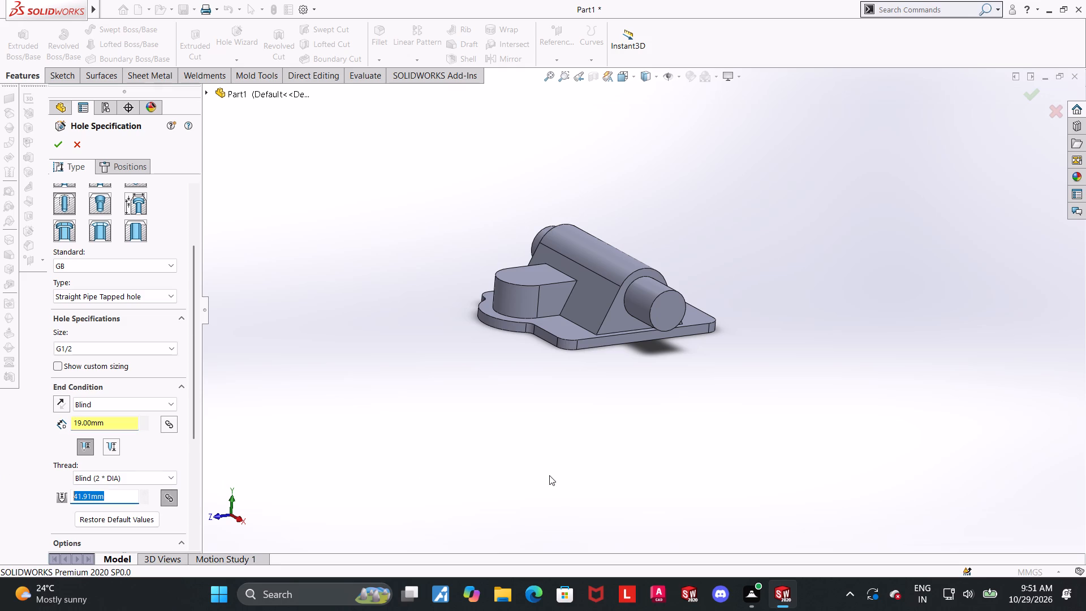
text(15)
key(Return)
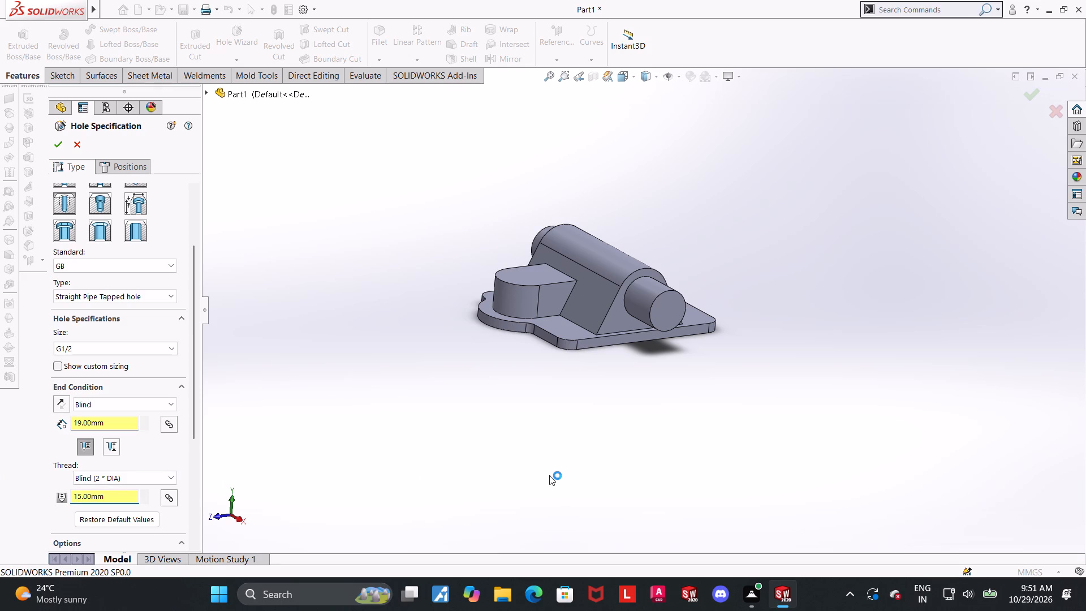
drag(197, 418, 191, 494)
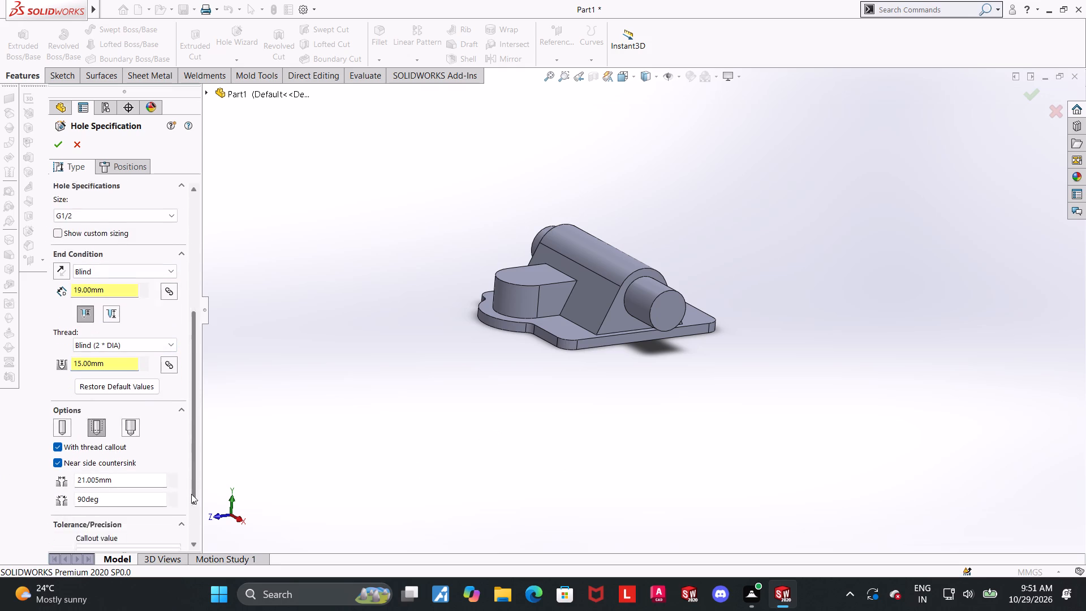
Turn off the near side countersink for the G1/2 pipe tapped hole.
drag(191, 494, 191, 515)
click(57, 406)
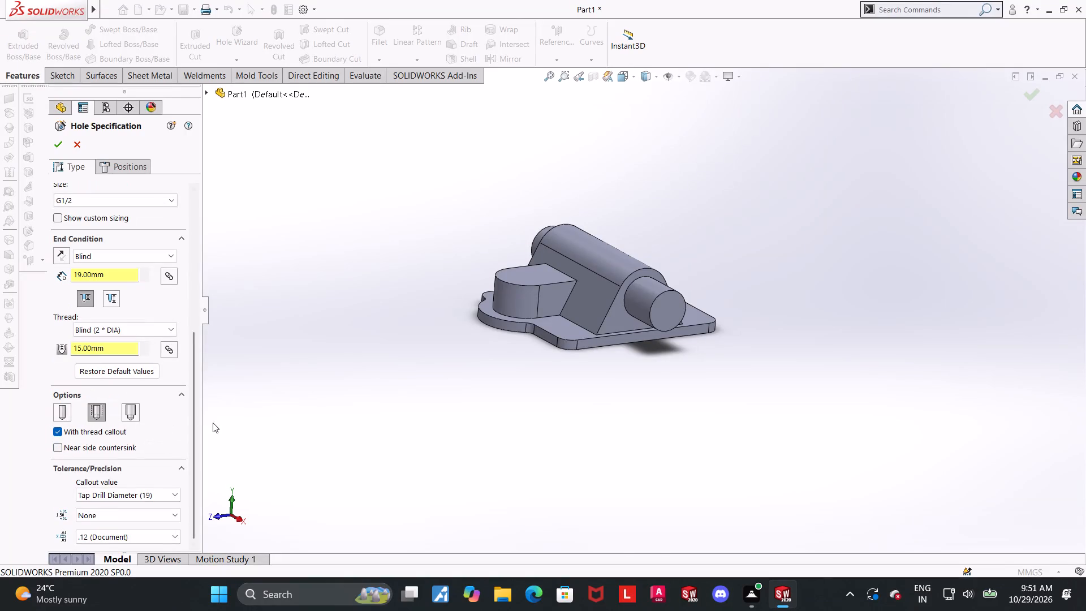
drag(191, 423, 186, 475)
Place one G1/2 tapped hole position on the outer flat face of the circular end boss on the +X side.
click(108, 165)
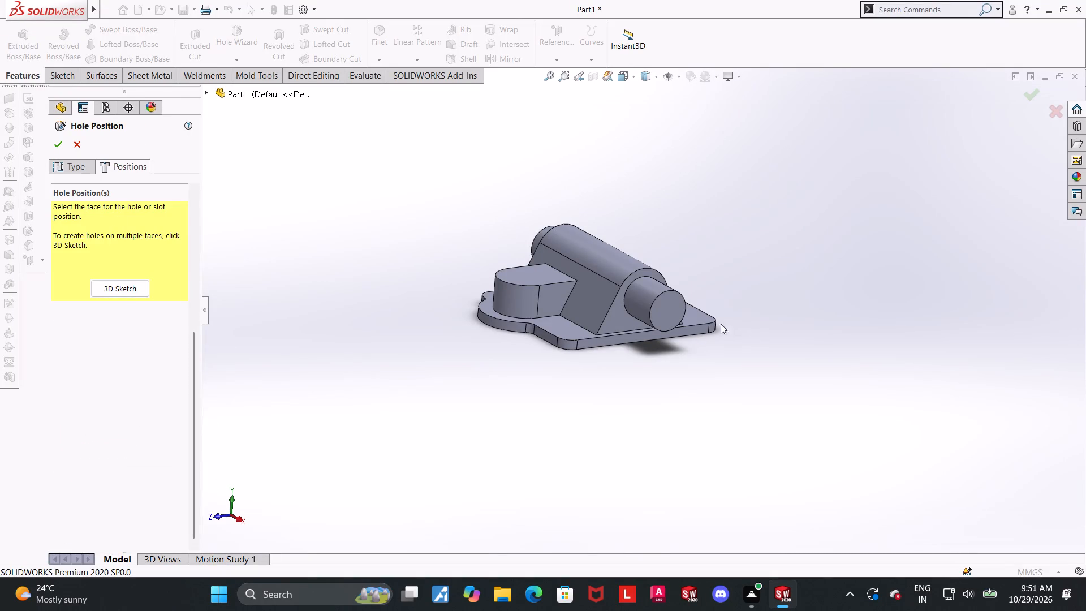
click(658, 308)
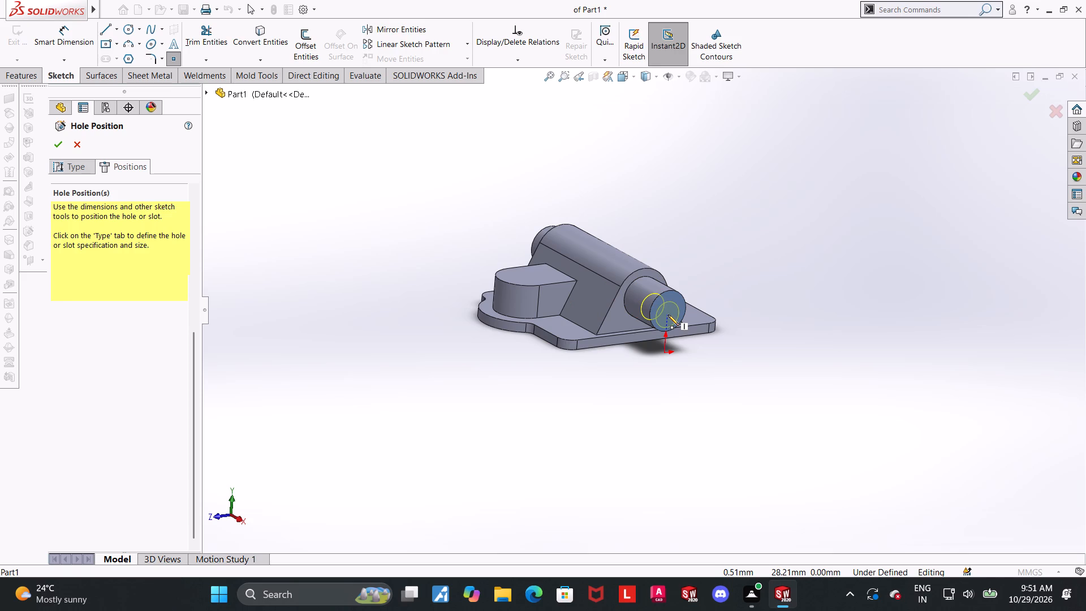
middle_drag(665, 315, 632, 298)
scroll(637, 292, down, 5)
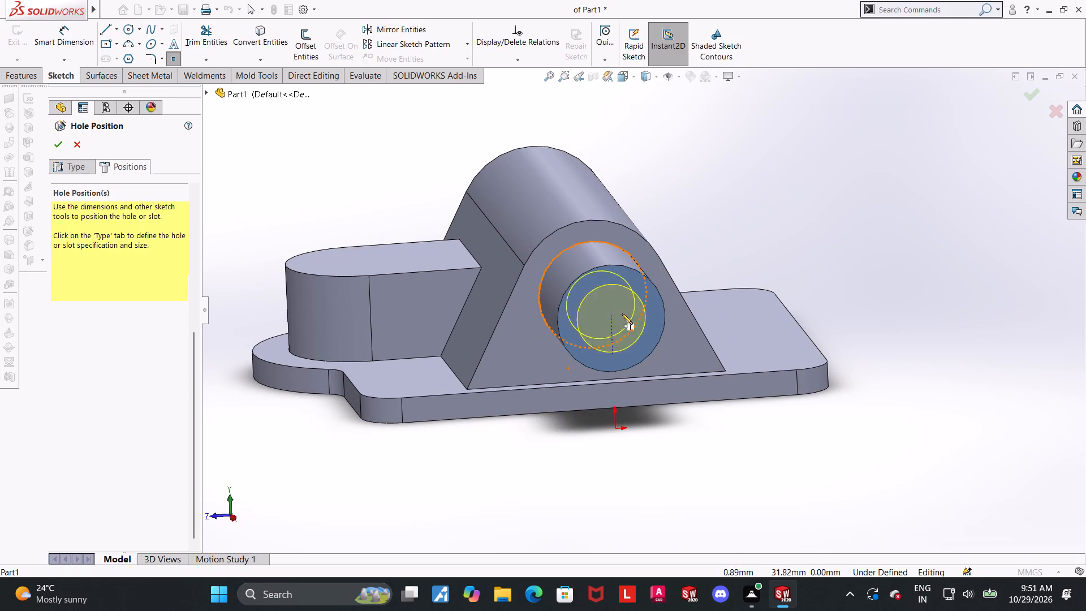
click(622, 315)
key(Escape)
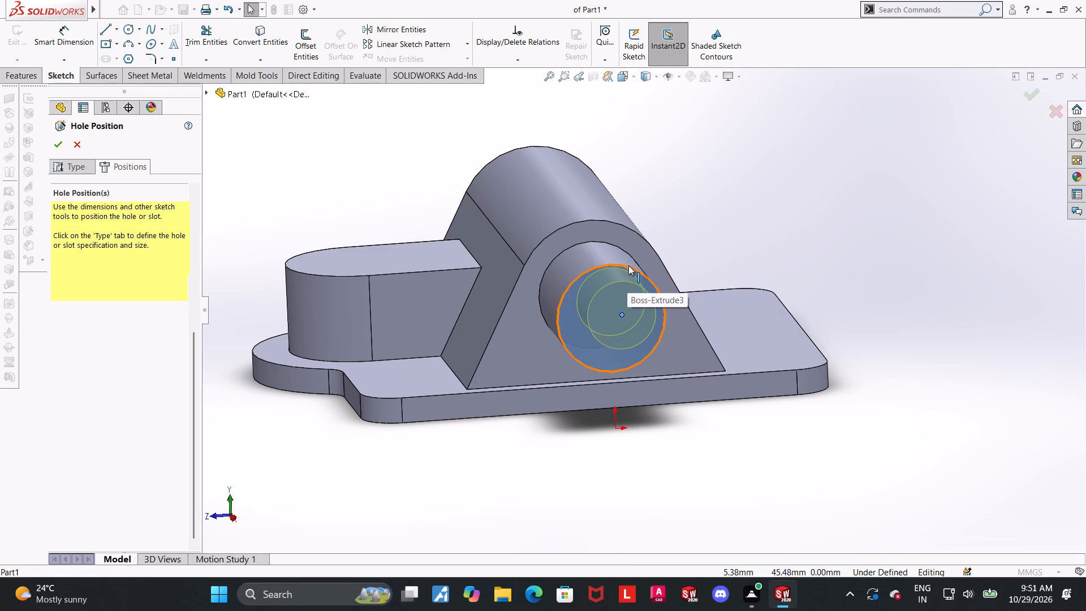
Make the hole position concentric with the end boss's circular edge and finish the G1/2 tapped hole.
ctrl+click(628, 265)
ctrl+click(64, 342)
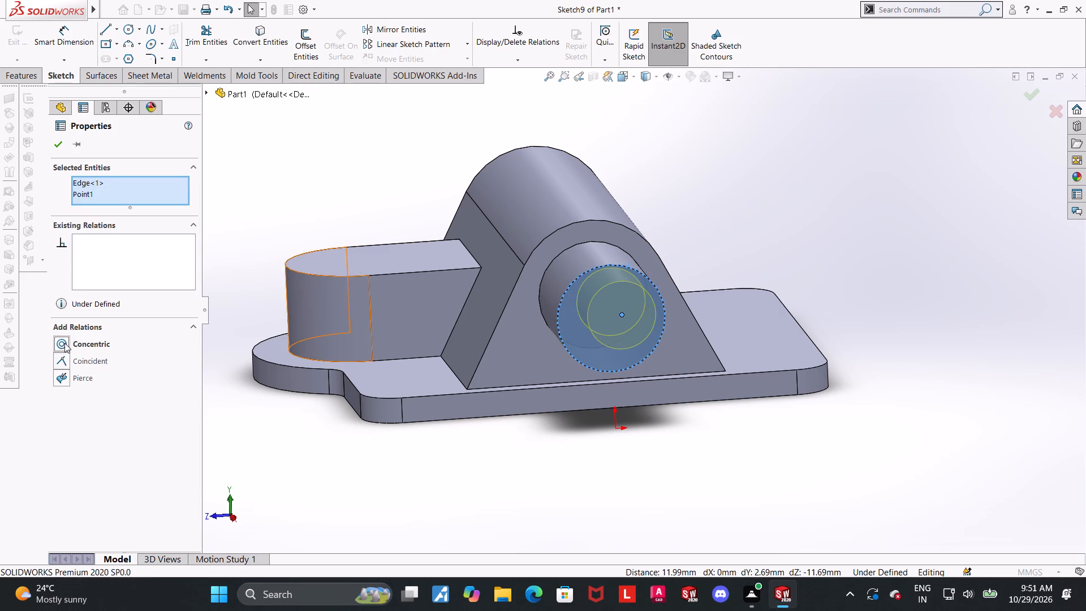
click(62, 341)
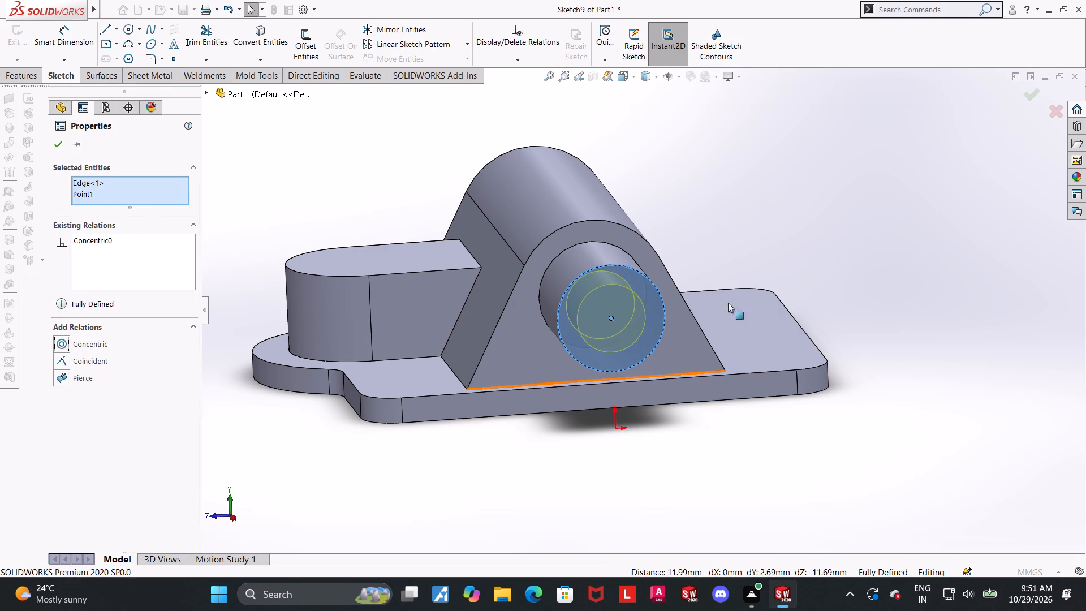
click(728, 303)
click(690, 183)
click(626, 80)
click(549, 384)
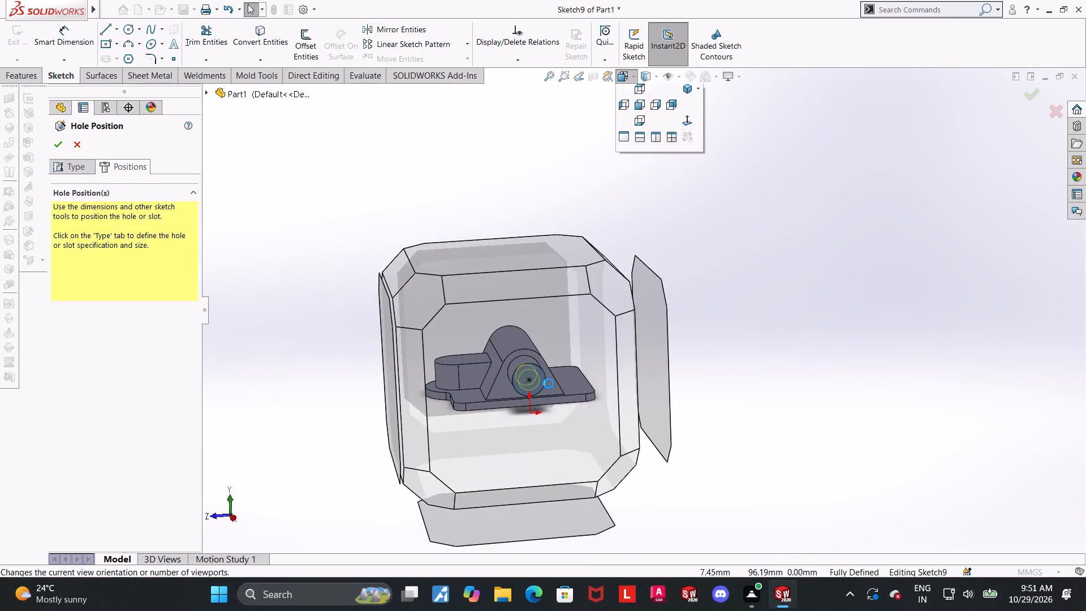
scroll(797, 249, down, 2)
scroll(683, 343, down, 1)
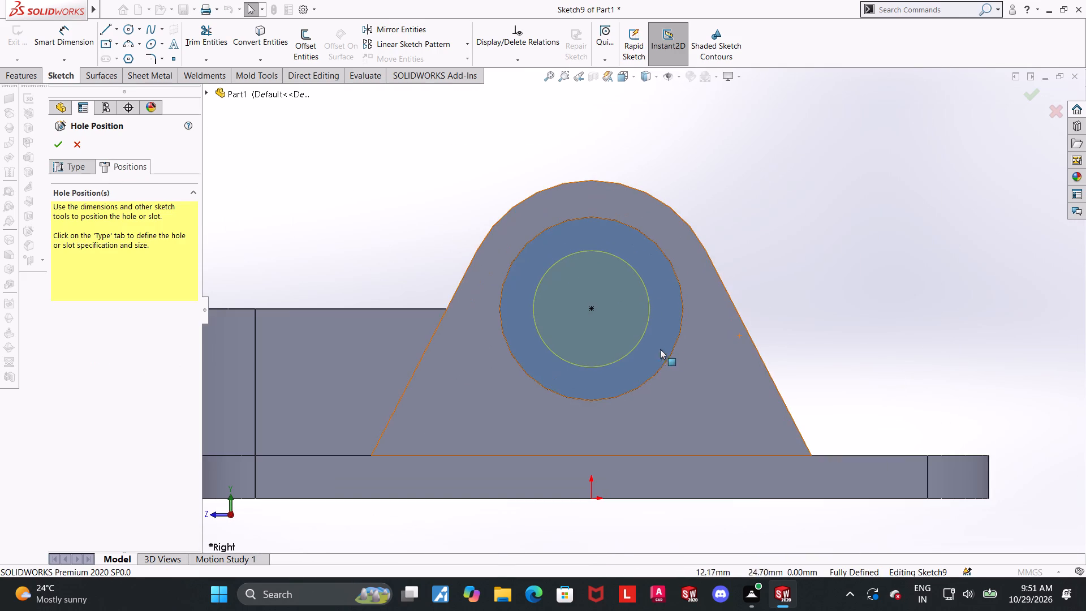
click(58, 143)
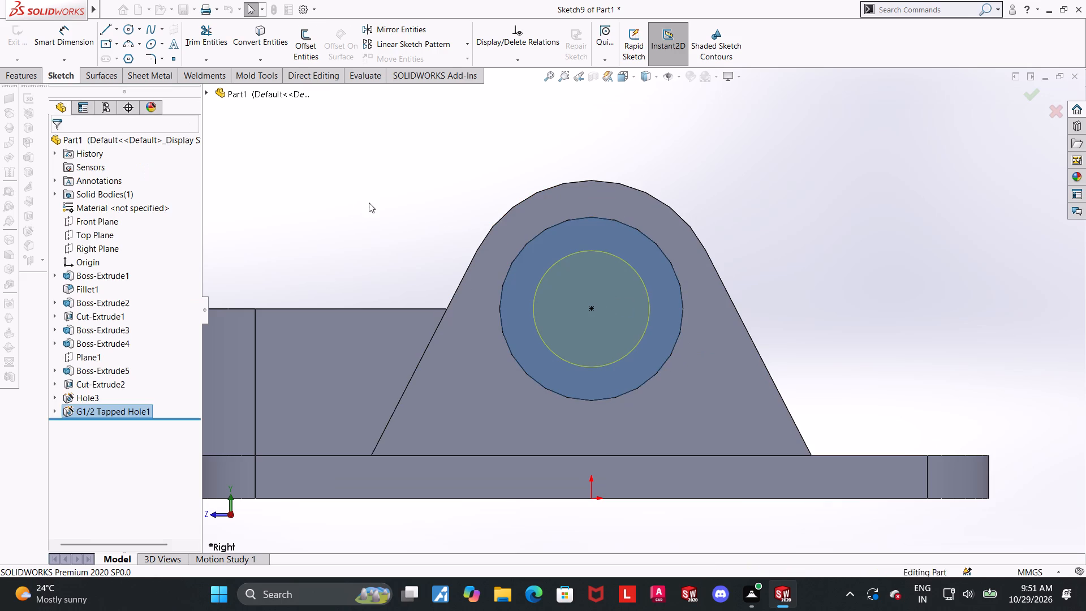
Examine the G1/2 tapped hole in the end boss from several angles.
click(369, 203)
scroll(550, 333, up, 3)
middle_drag(739, 297, 801, 330)
scroll(906, 352, up, 3)
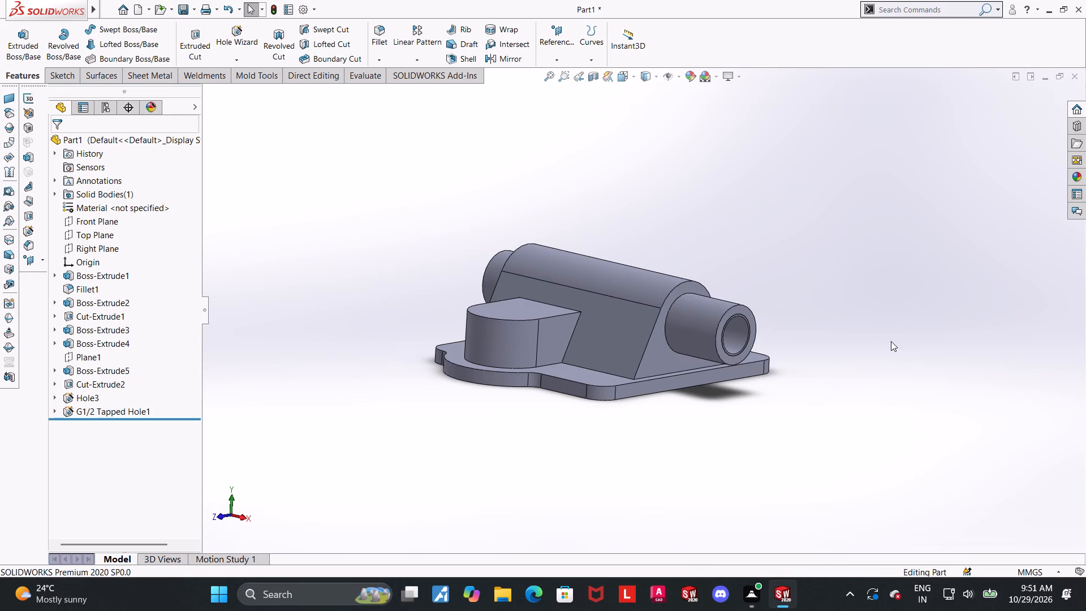
scroll(825, 315, down, 2)
scroll(794, 277, down, 2)
middle_drag(765, 310, 691, 287)
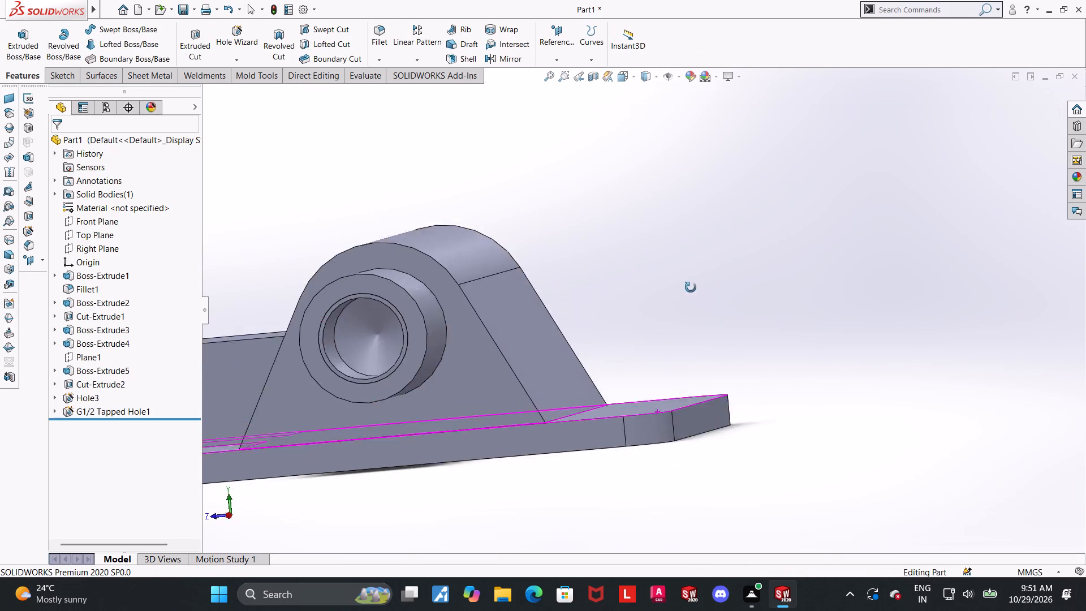
middle_drag(691, 287, 812, 364)
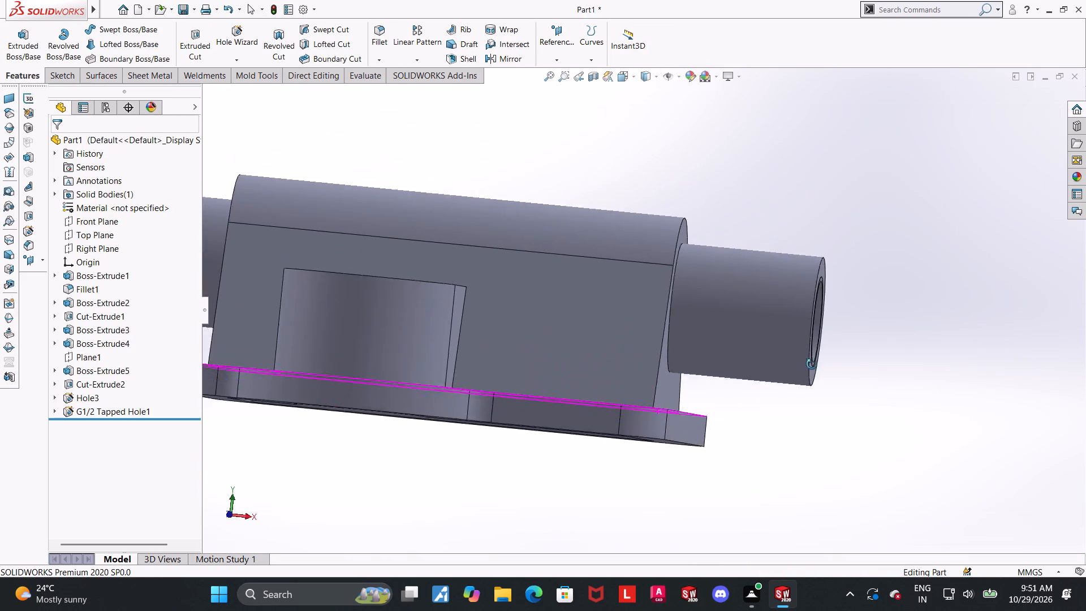
middle_drag(812, 364, 769, 379)
scroll(771, 382, up, 4)
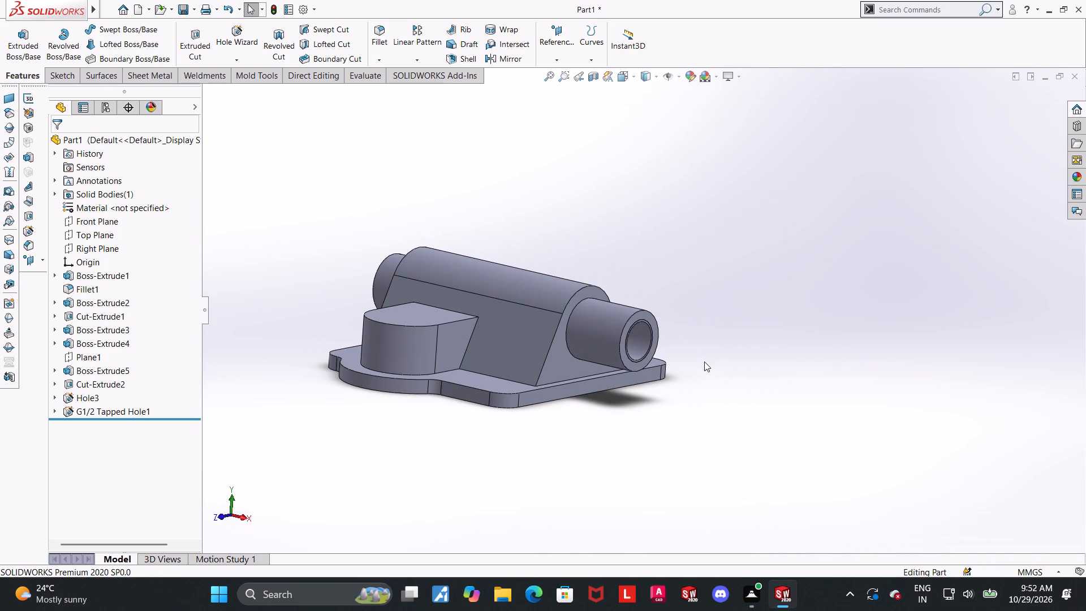
scroll(711, 374, up, 1)
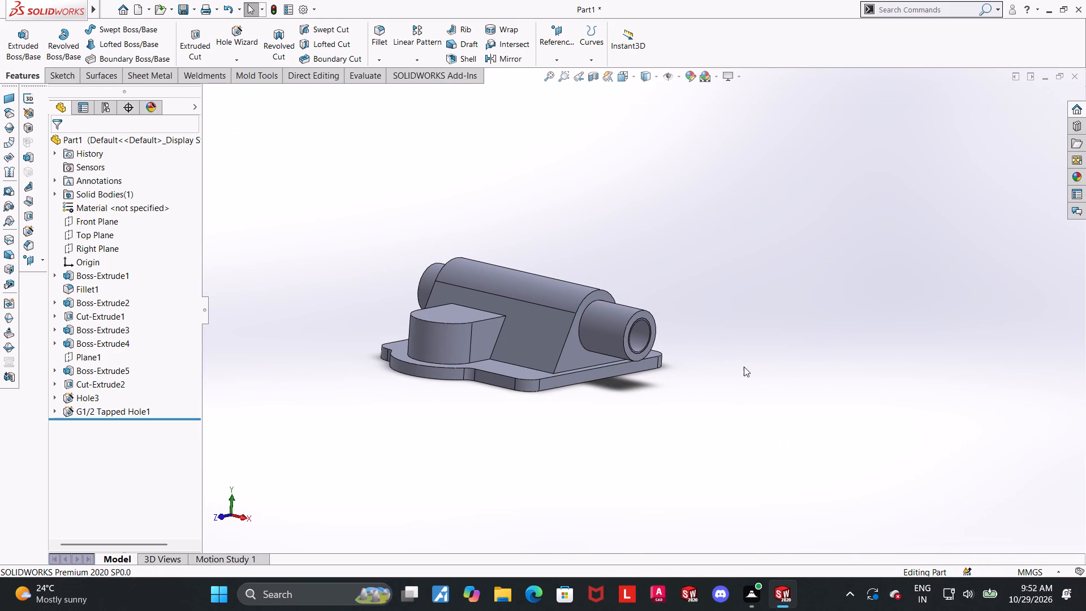
scroll(744, 367, down, 1)
scroll(631, 367, down, 1)
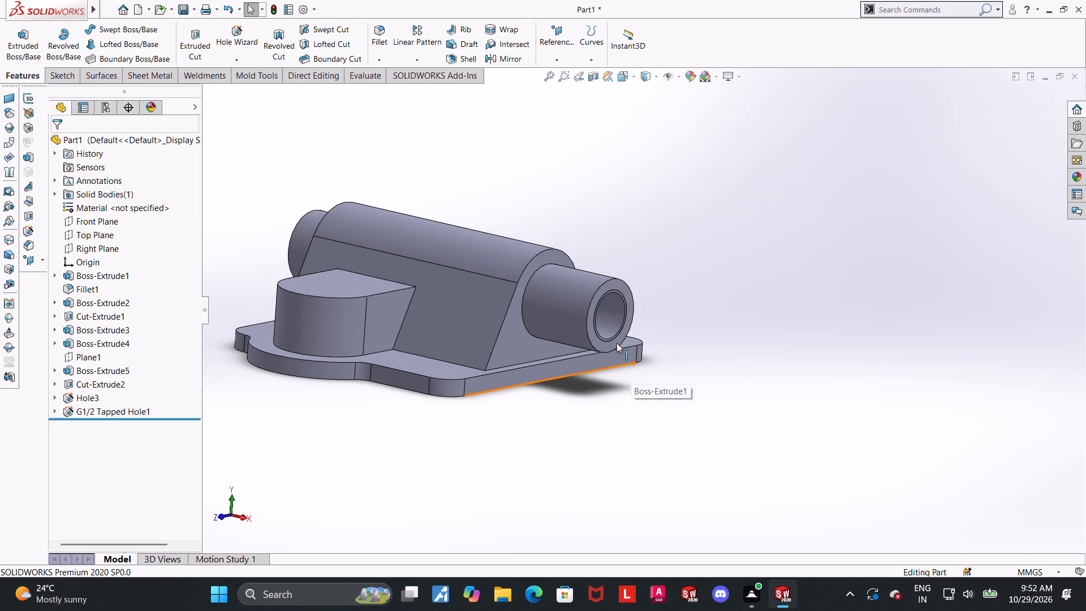
middle_drag(612, 343, 590, 343)
click(594, 294)
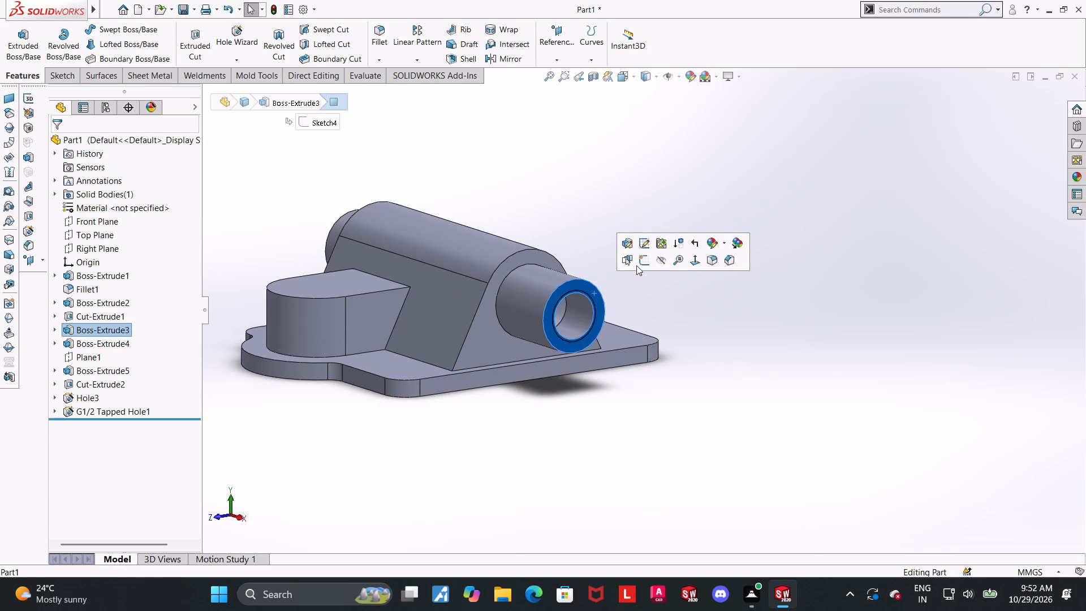
scroll(638, 363, up, 2)
scroll(633, 408, up, 2)
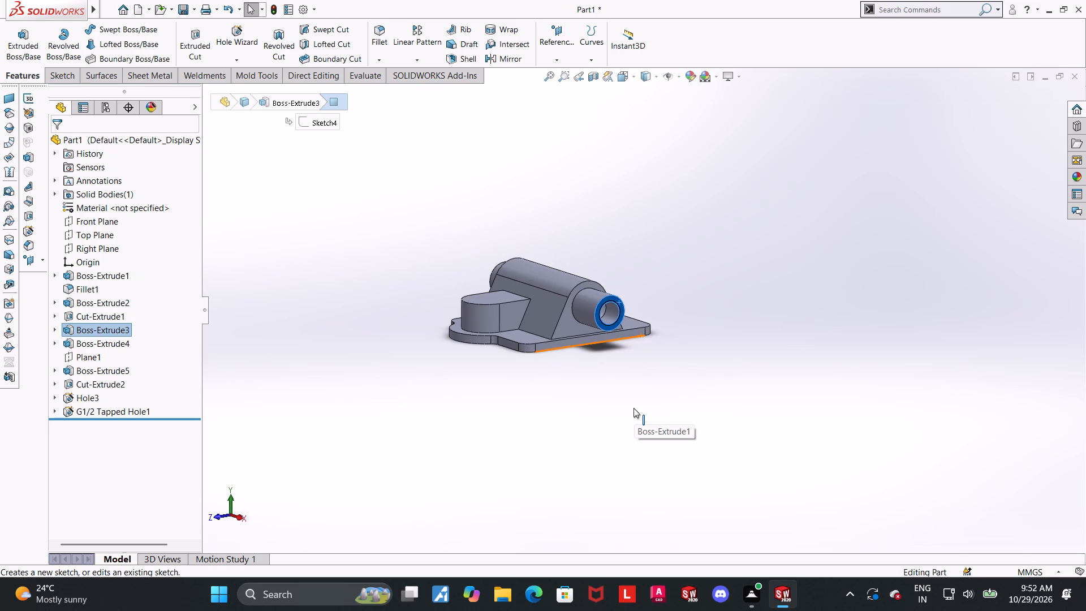
click(638, 372)
scroll(617, 252, down, 4)
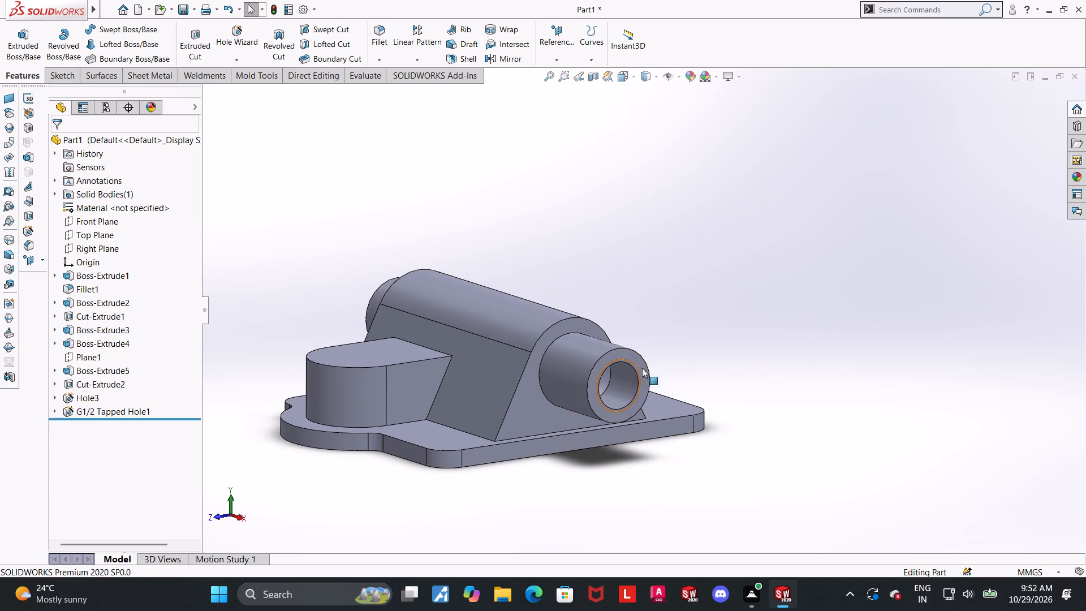
scroll(655, 367, down, 1)
Start a sketch on the tapped boss's annular end face and draw a circle about 36 mm in diameter centred on the hole.
click(643, 369)
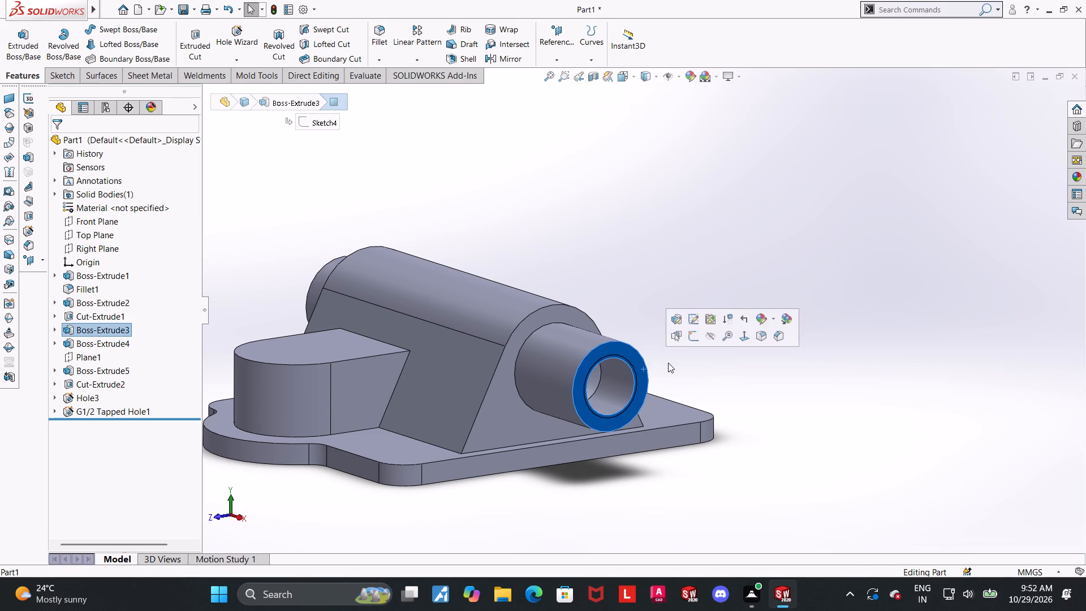
click(695, 338)
click(94, 425)
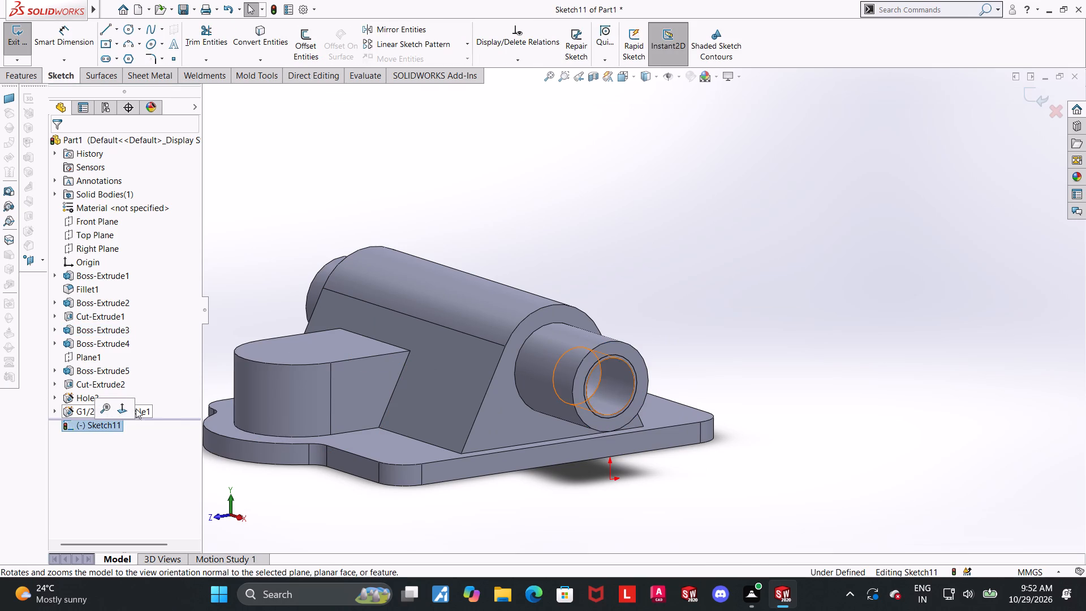
click(123, 408)
click(127, 35)
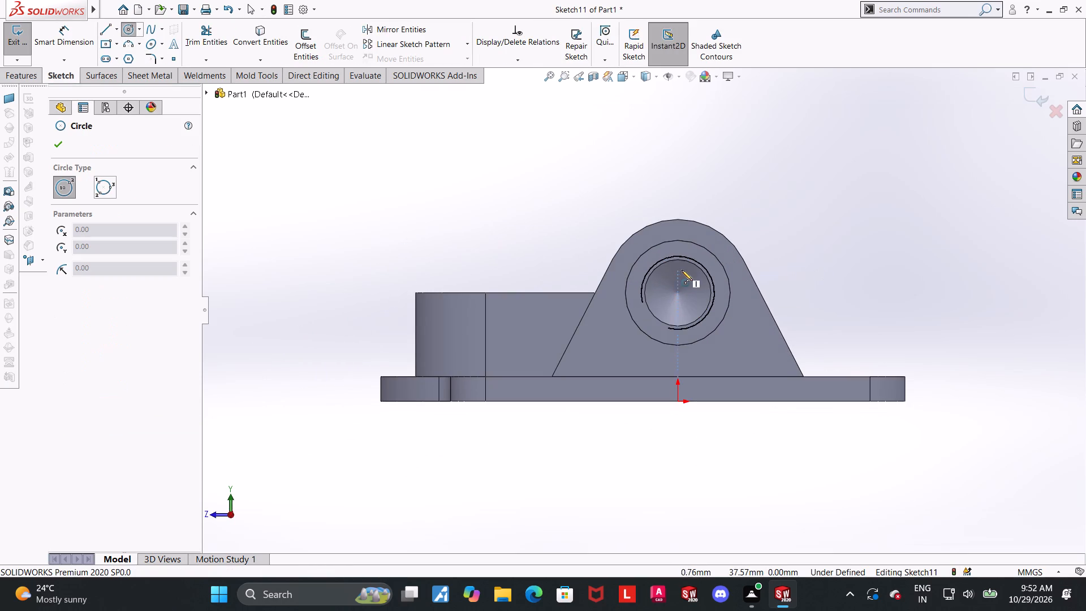
scroll(682, 270, down, 3)
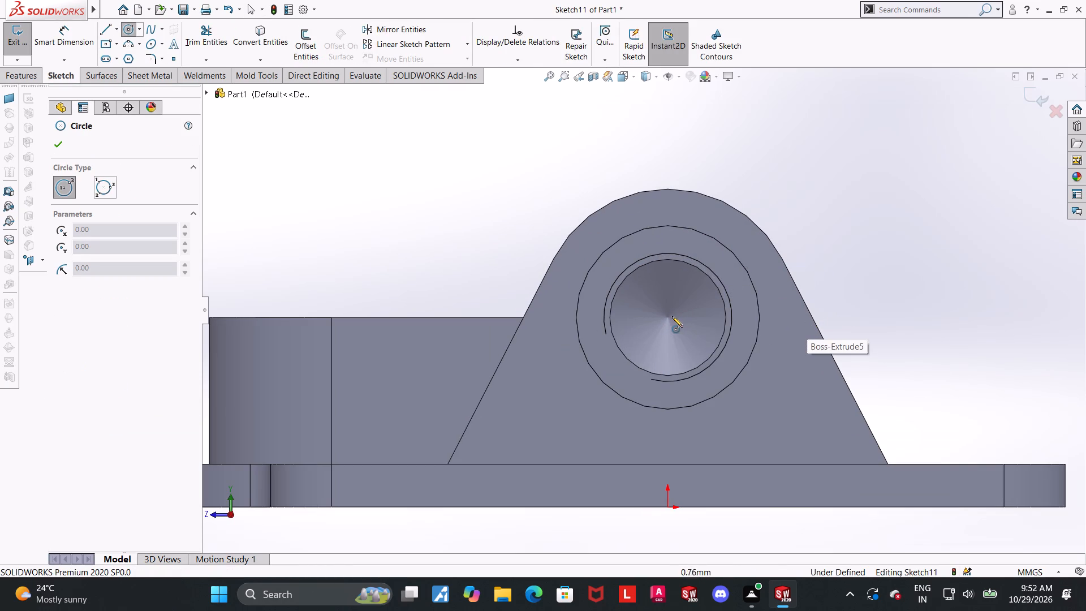
click(666, 318)
click(752, 247)
key(Escape)
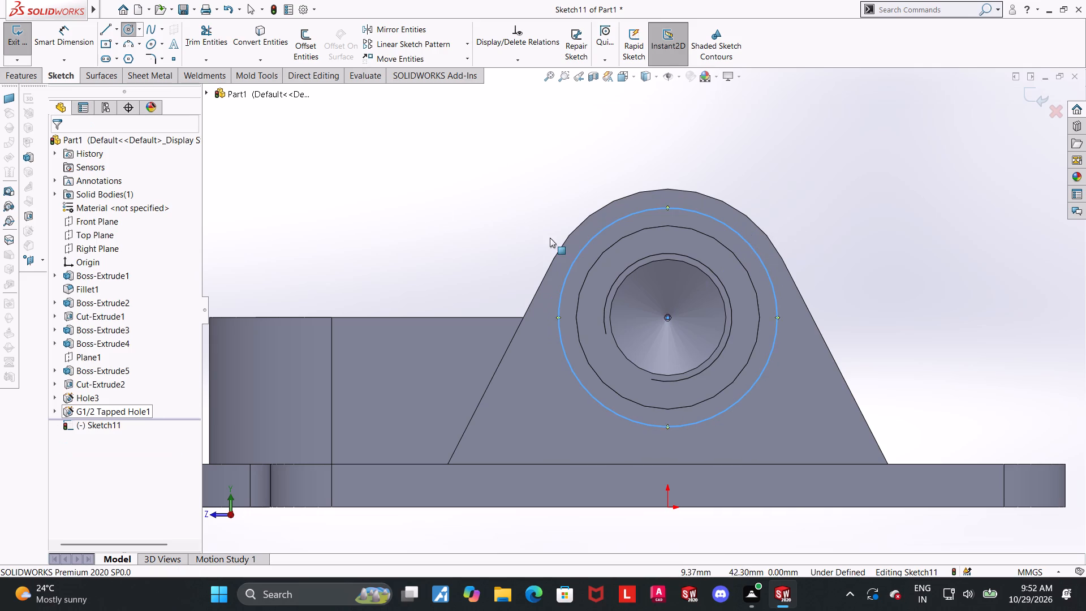
Dimension the circle's diameter as 16 mm and exit the sketch.
click(72, 35)
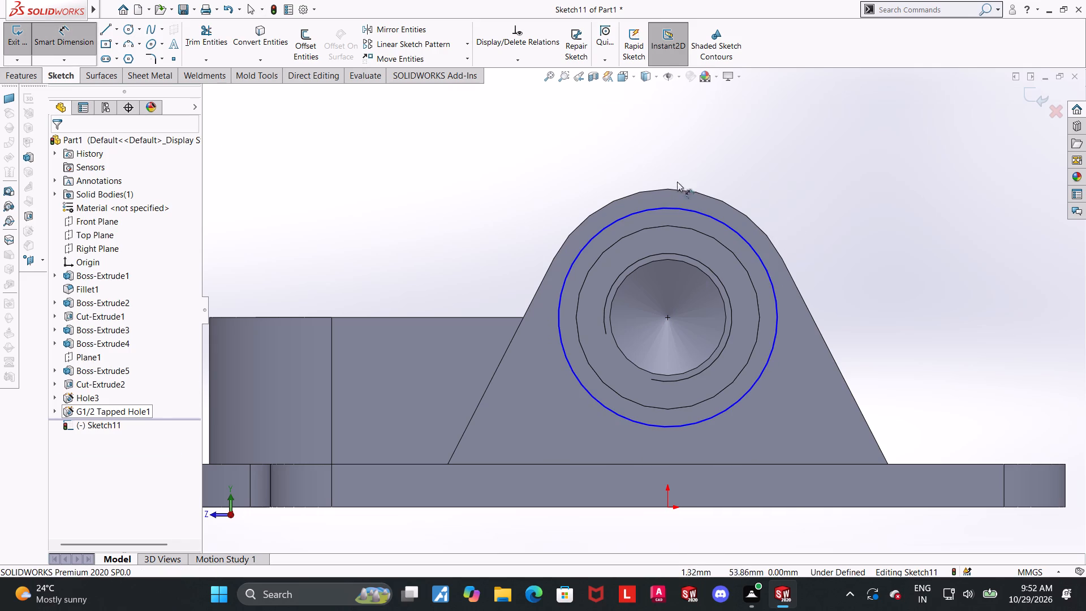
click(680, 212)
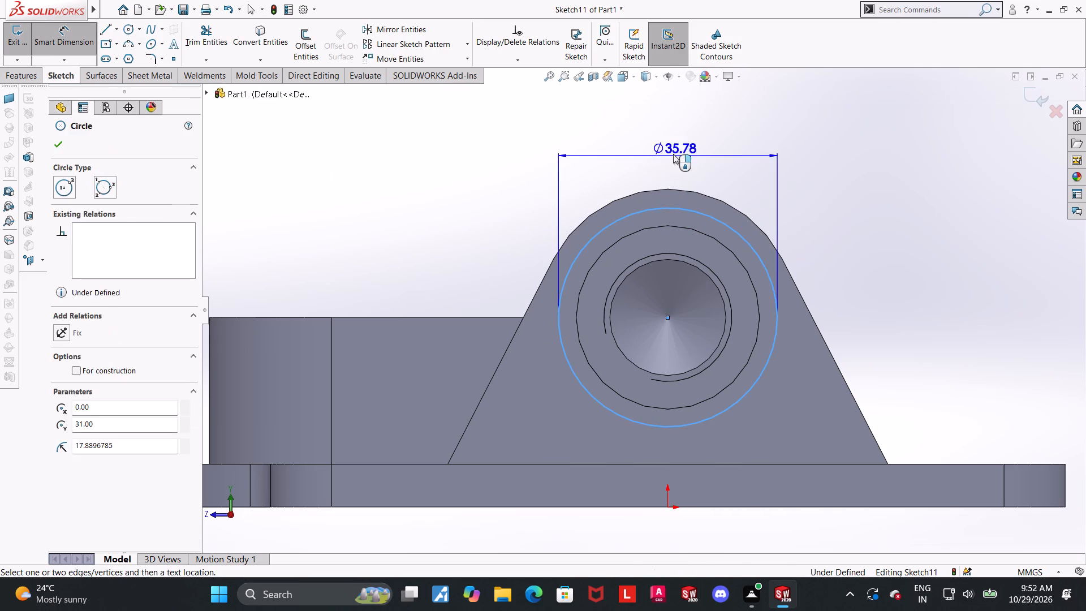
click(673, 154)
text(16)
key(Return)
key(Escape)
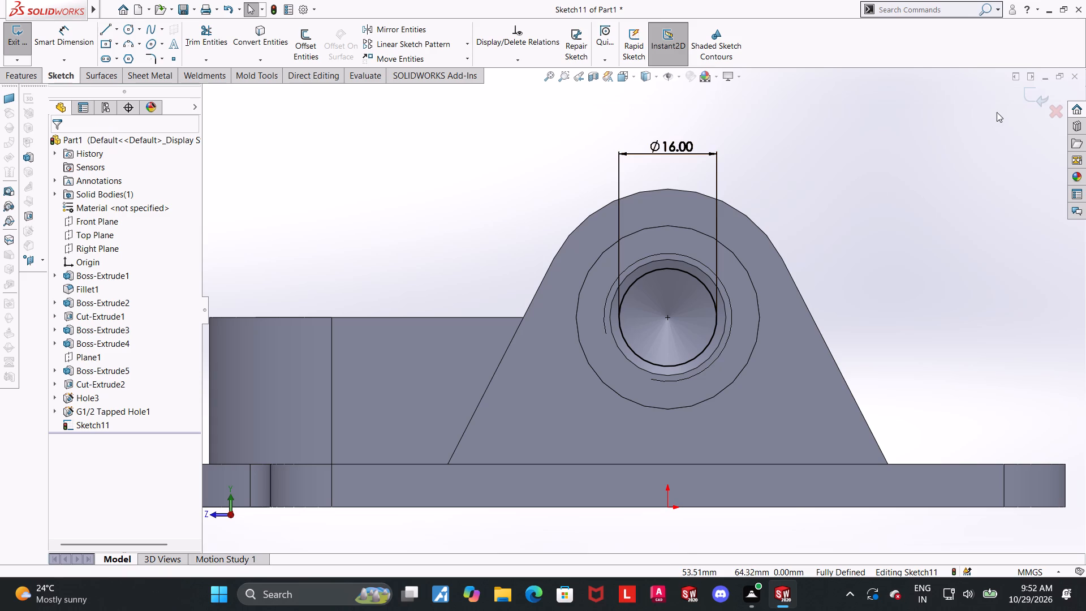
click(1042, 99)
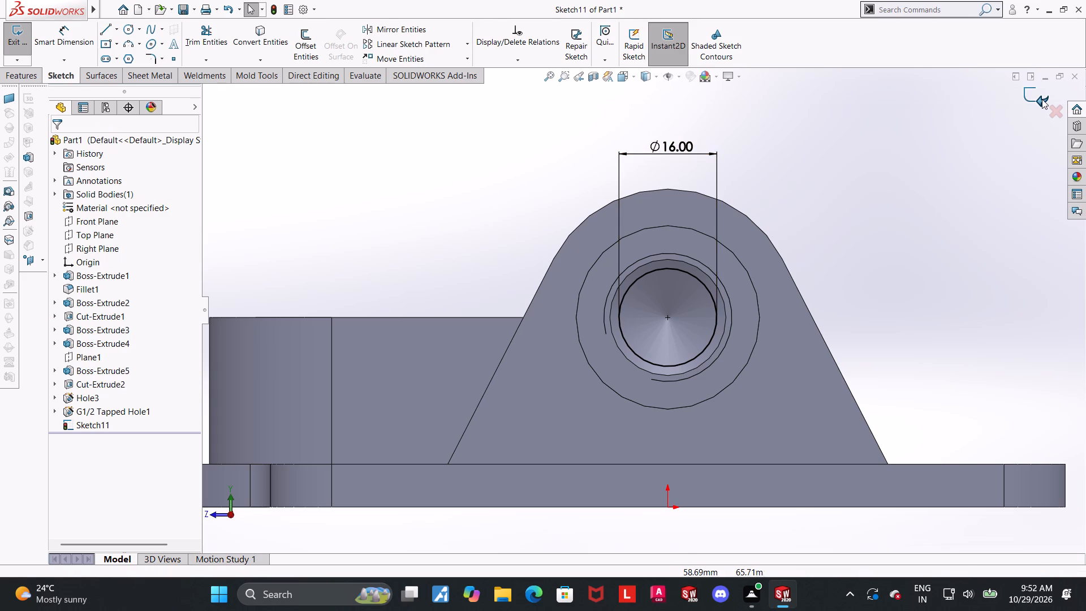
Reopen the 16 mm circle's sketch for editing and set its diameter dimension's tolerance type to Fit.
click(71, 421)
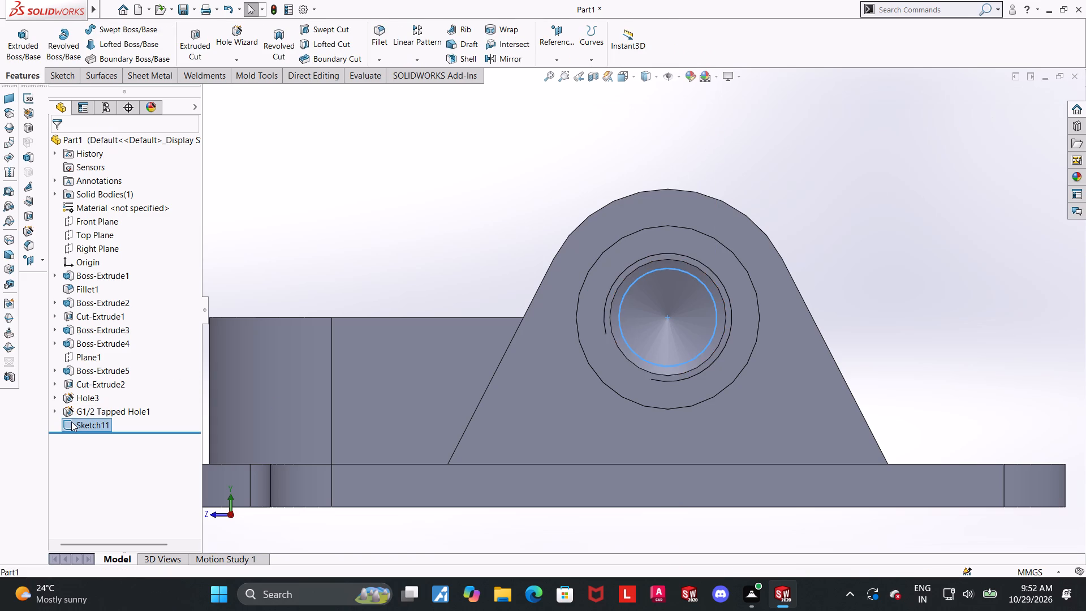
click(75, 393)
double_click(682, 144)
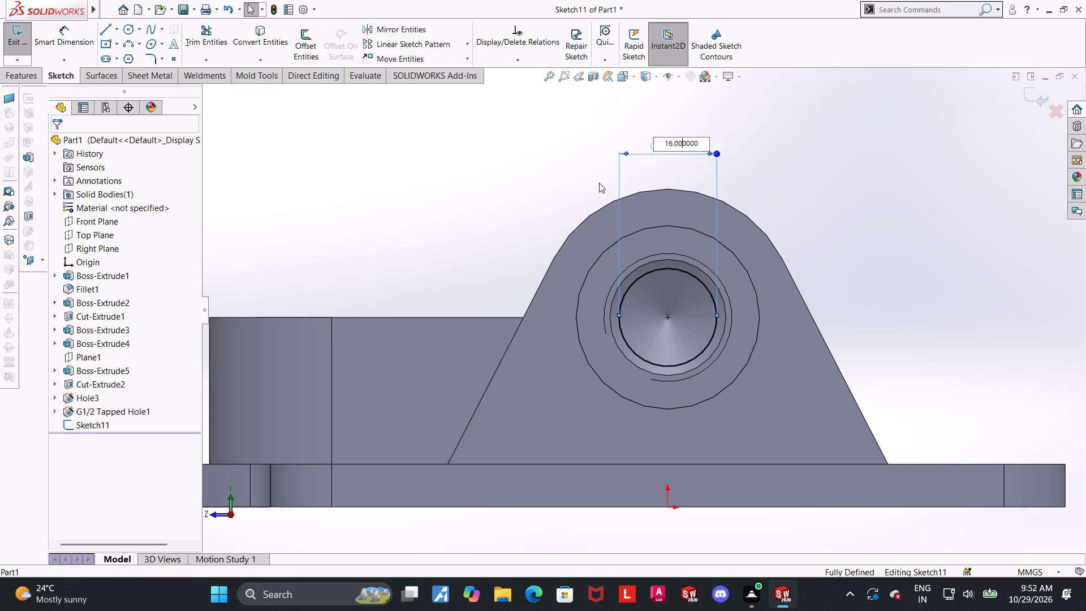
key(Escape)
double_click(684, 147)
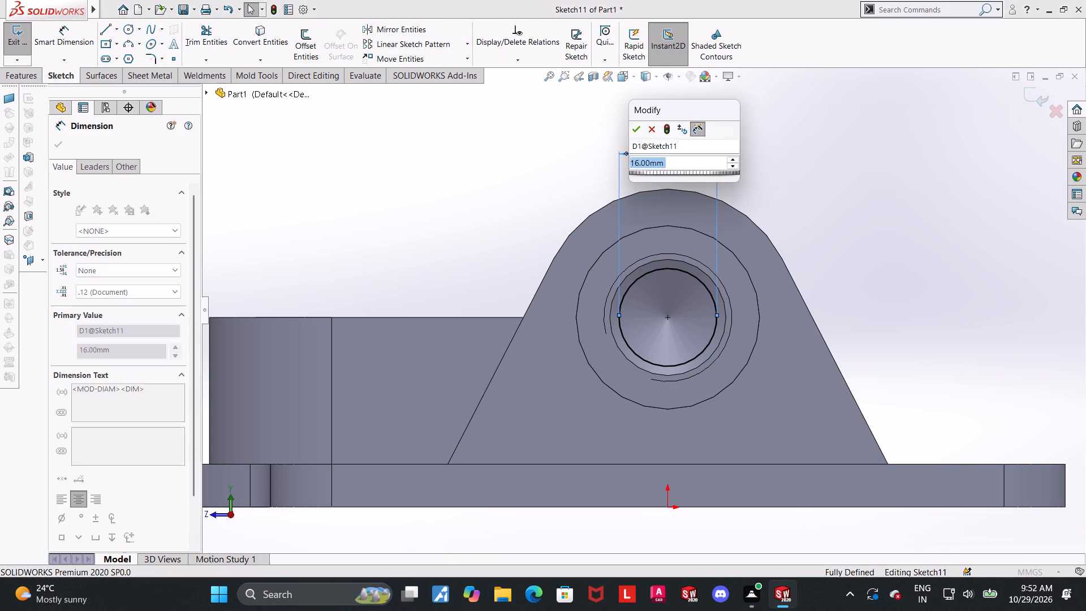
click(638, 131)
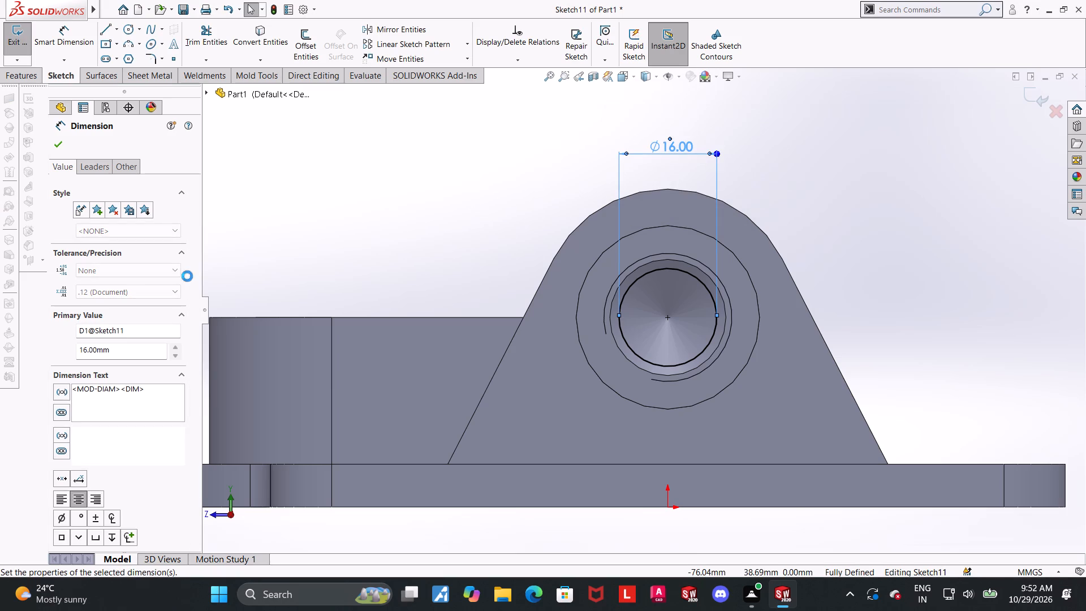
drag(194, 278, 183, 407)
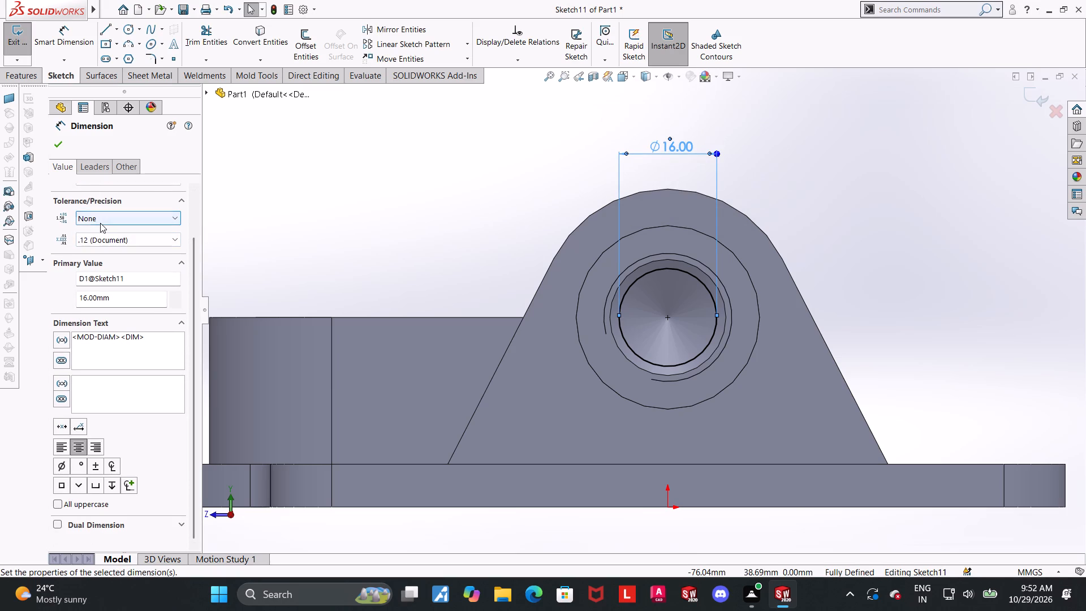
click(98, 222)
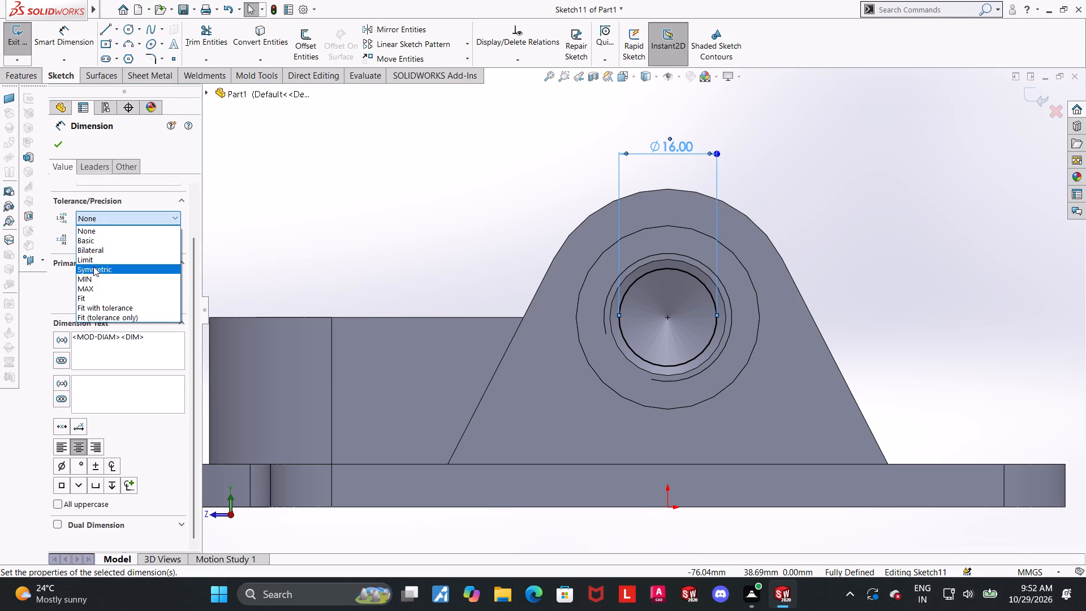
click(92, 294)
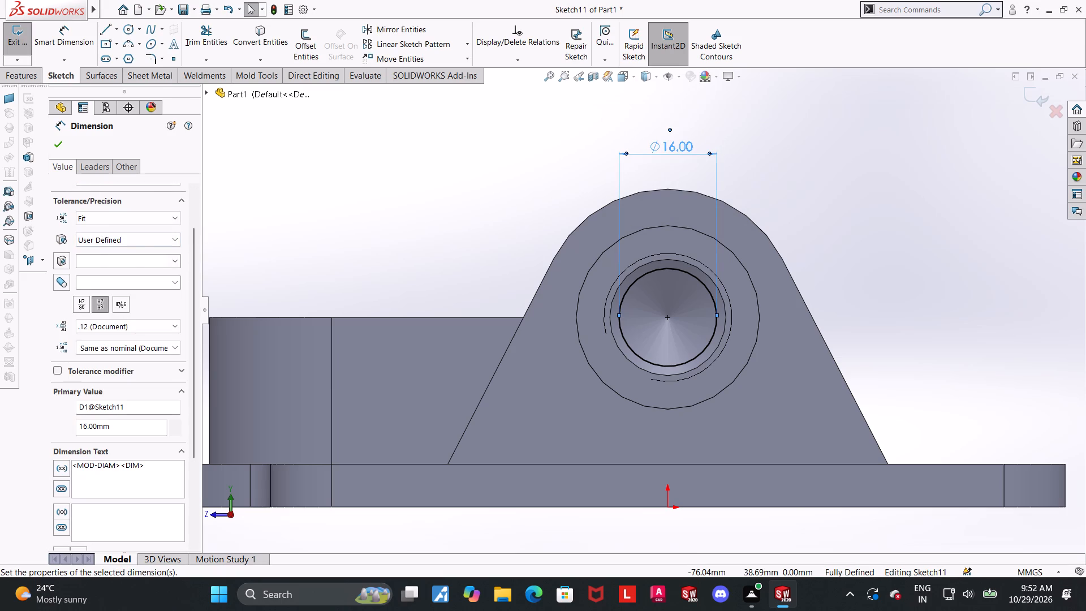
Set the hole fit of the 16 mm diameter dimension to H7 and exit the sketch.
click(124, 261)
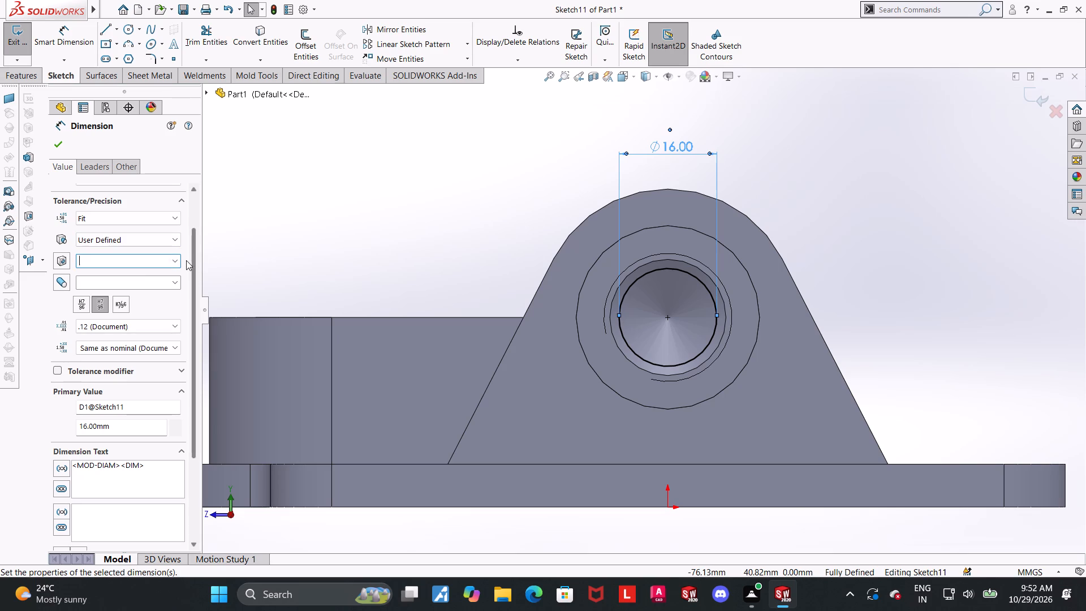
click(181, 261)
click(178, 262)
scroll(114, 358, down, 7)
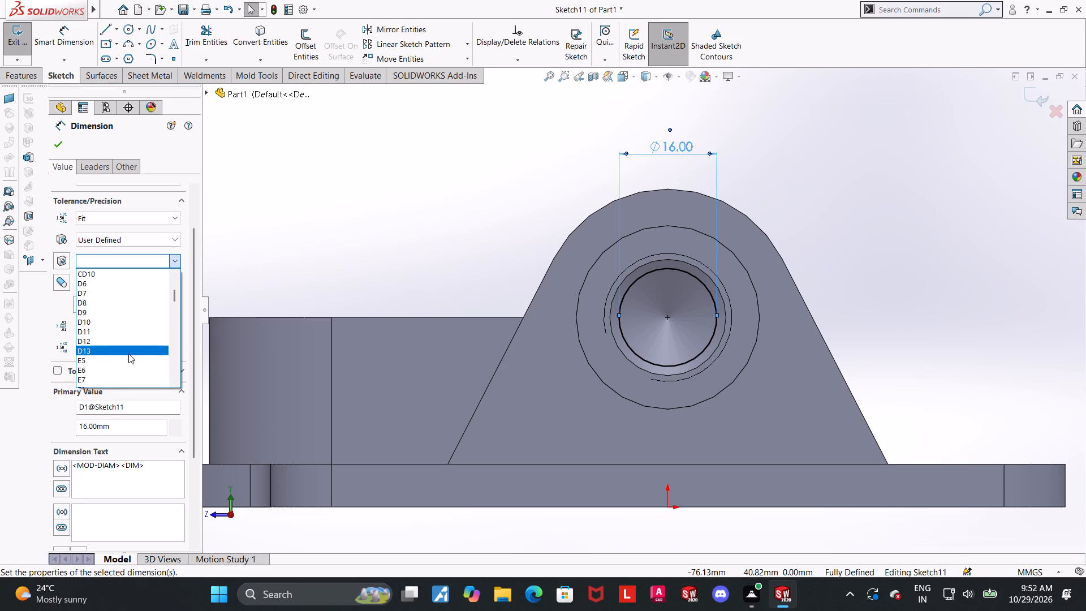
scroll(104, 346, down, 15)
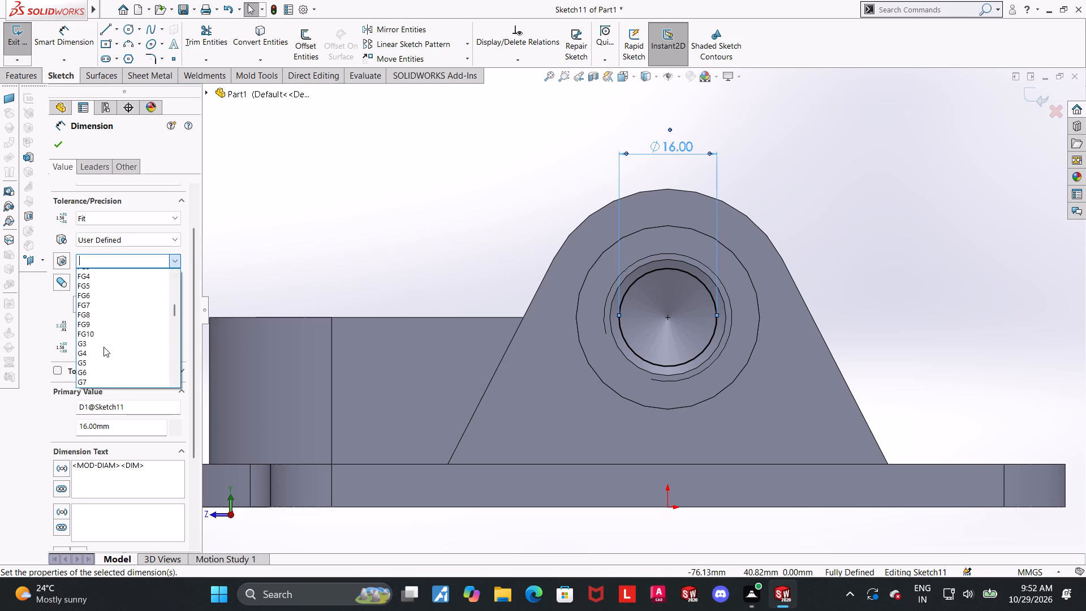
scroll(95, 322, up, 1)
scroll(91, 330, down, 5)
scroll(88, 338, up, 2)
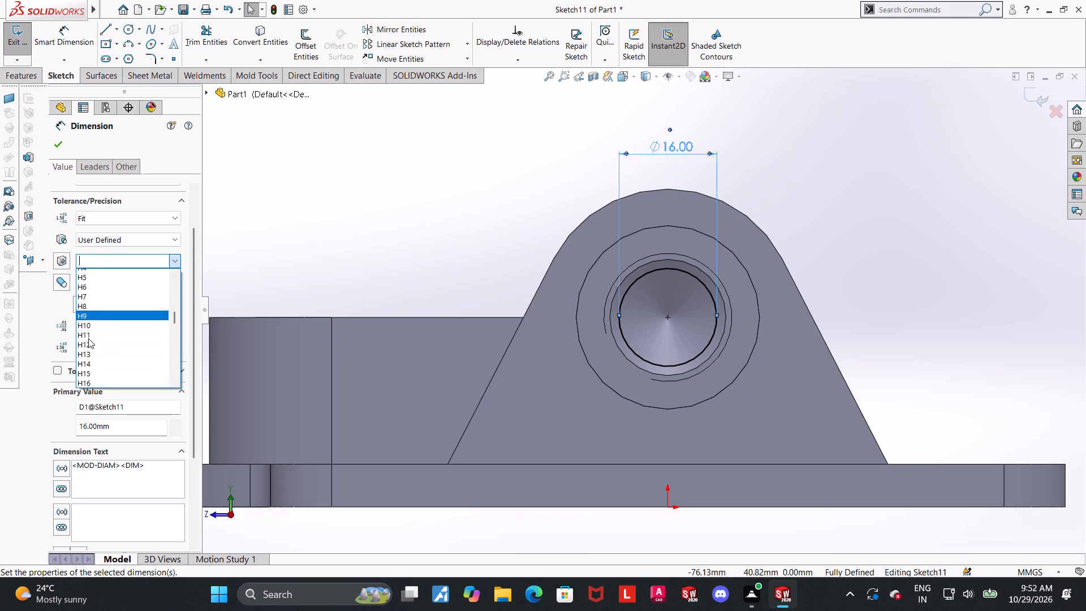
click(92, 294)
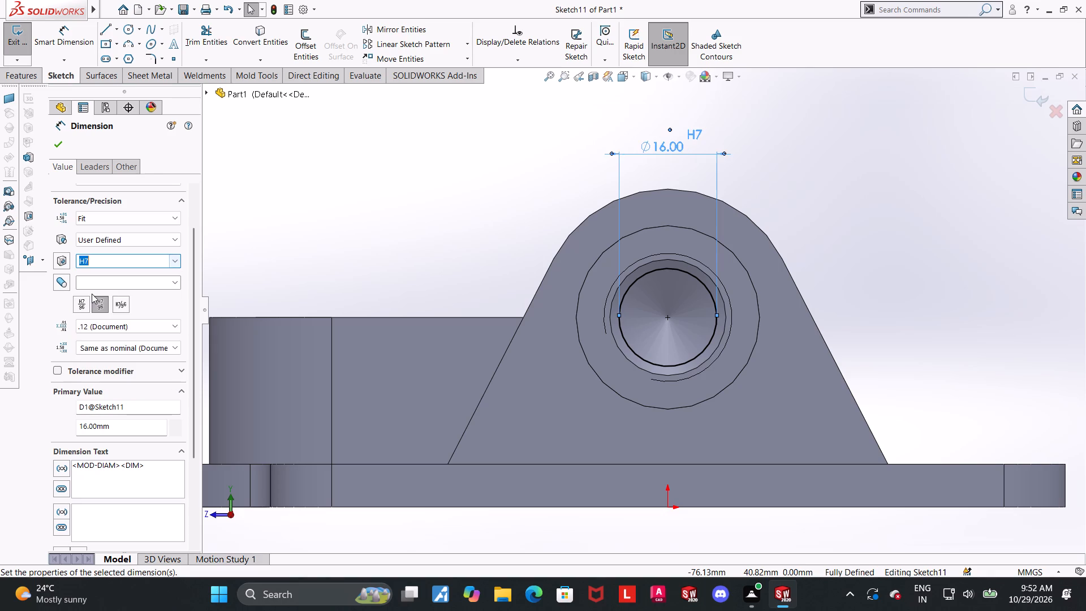
click(829, 252)
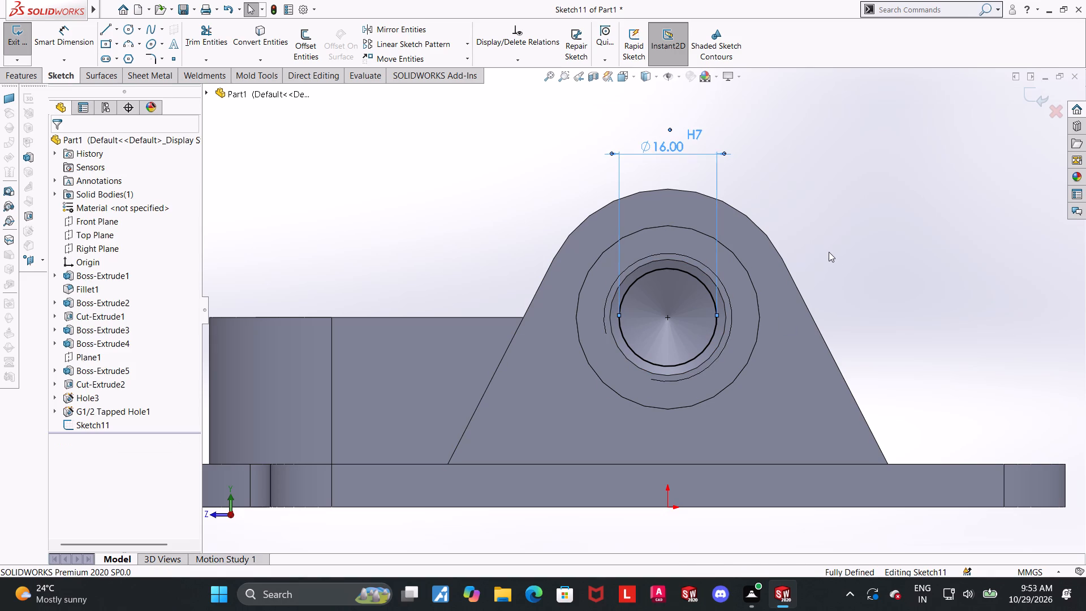
click(441, 205)
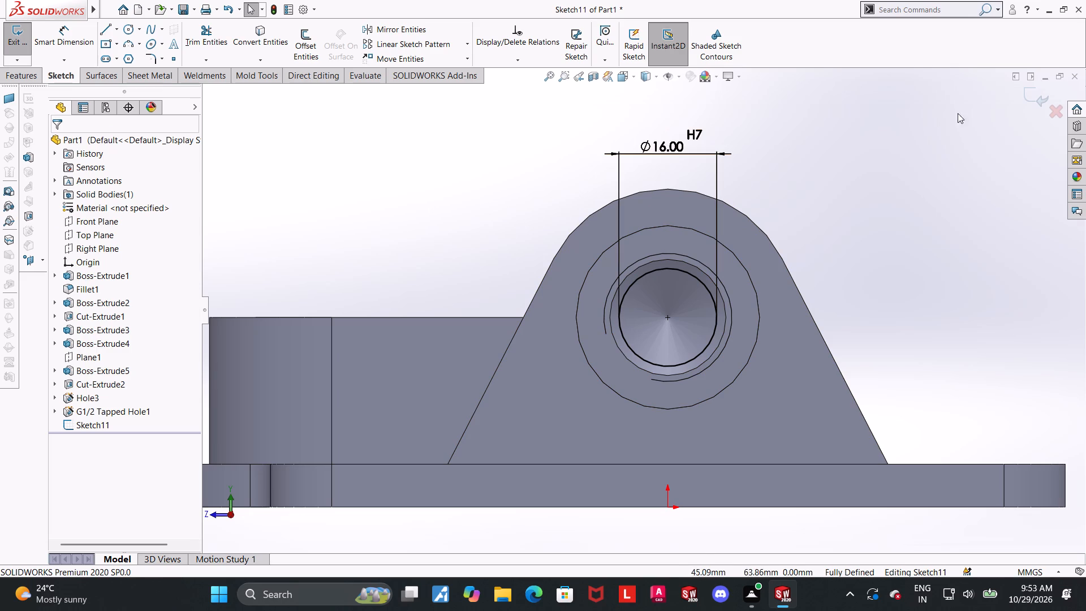
click(1035, 101)
Cut-extrude the 16 mm circle from the tapped boss's end with the Up To Next end condition.
middle_drag(834, 259, 860, 289)
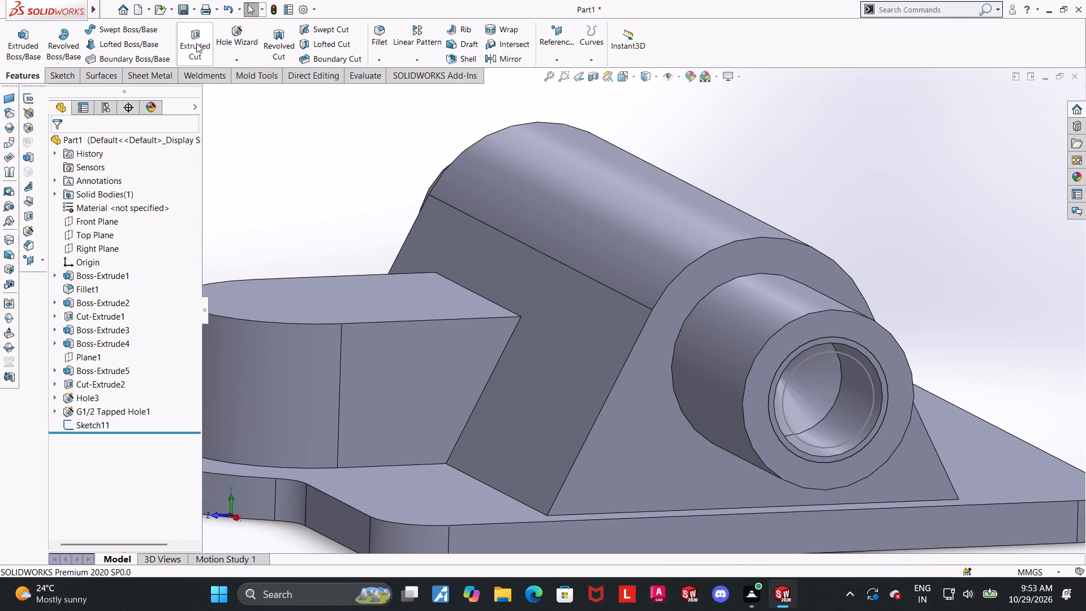
click(196, 42)
middle_drag(408, 240, 426, 252)
scroll(426, 252, up, 3)
scroll(925, 309, down, 3)
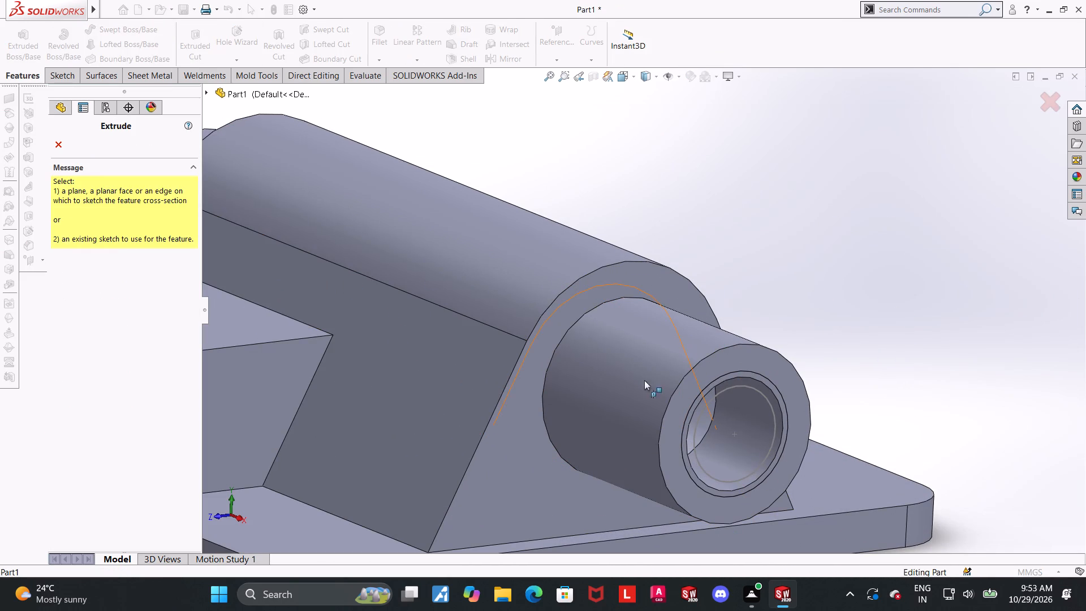
click(736, 388)
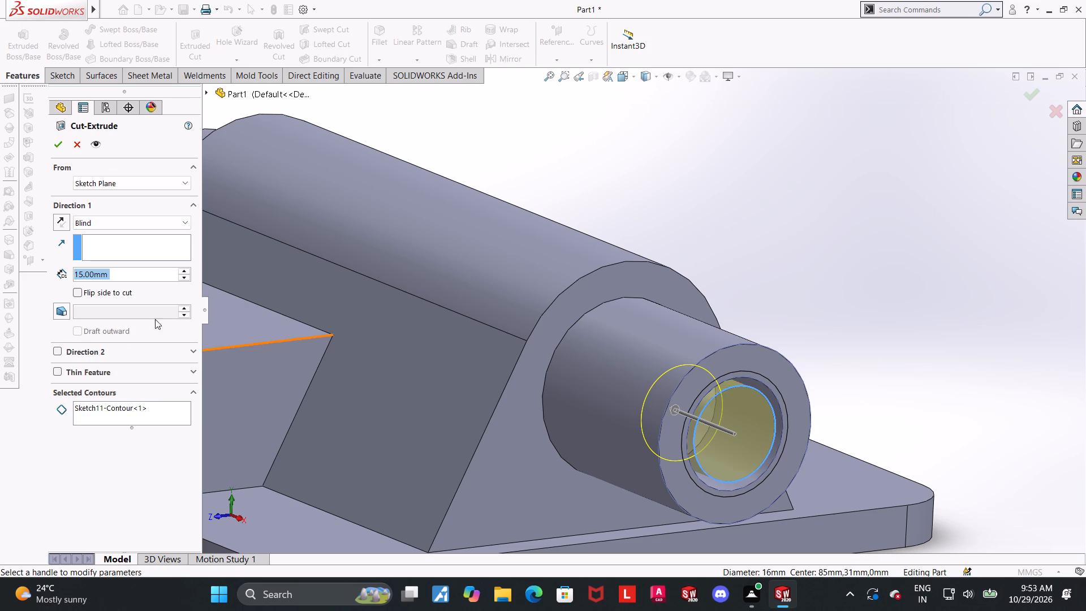
click(123, 229)
click(108, 264)
scroll(718, 405, up, 5)
middle_drag(716, 408, 784, 135)
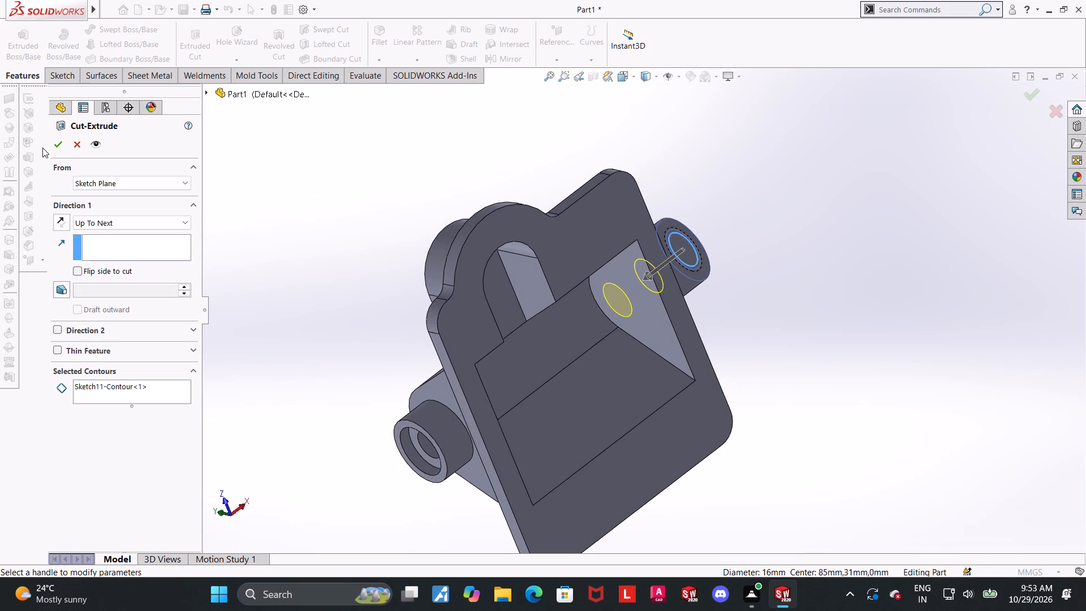
click(59, 138)
Examine the new bore through the tapped boss from the underside and from its open end.
click(734, 285)
scroll(754, 296, up, 1)
middle_drag(770, 264, 763, 317)
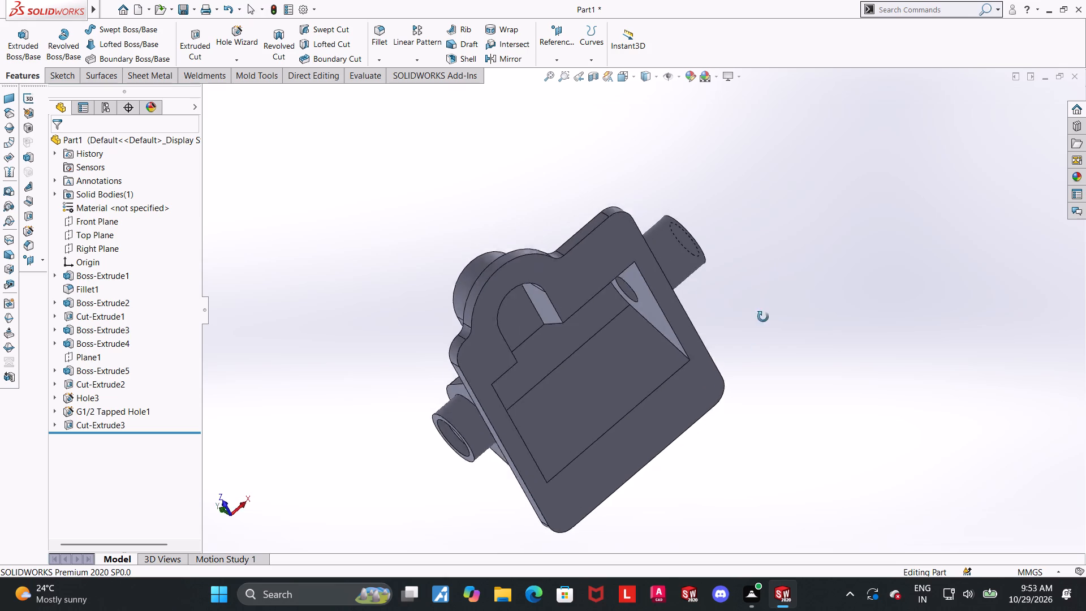
middle_drag(763, 317, 718, 497)
middle_drag(688, 295, 667, 330)
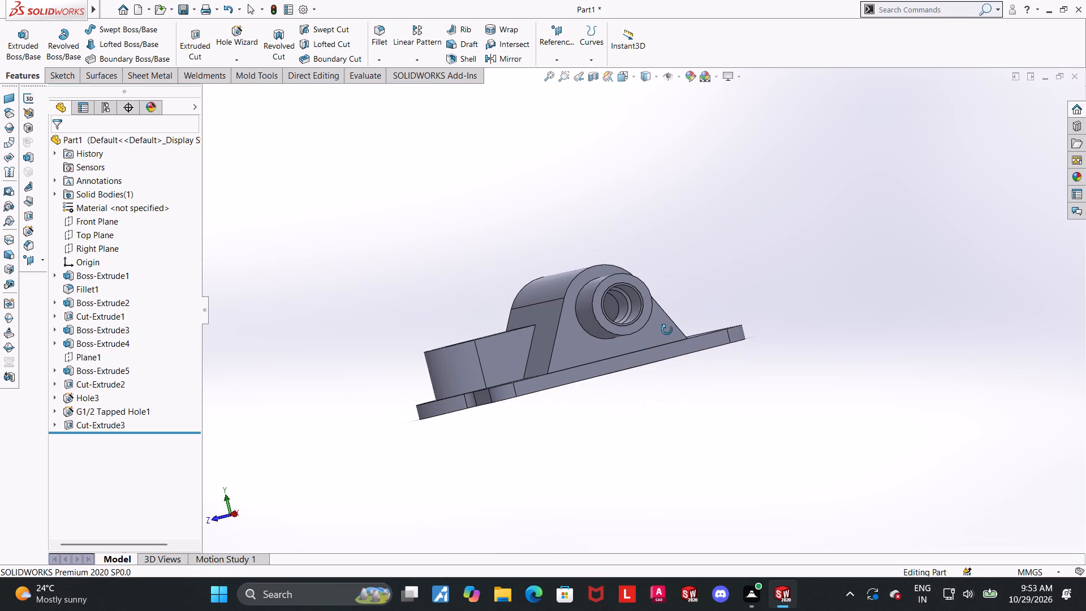
middle_drag(667, 330, 641, 365)
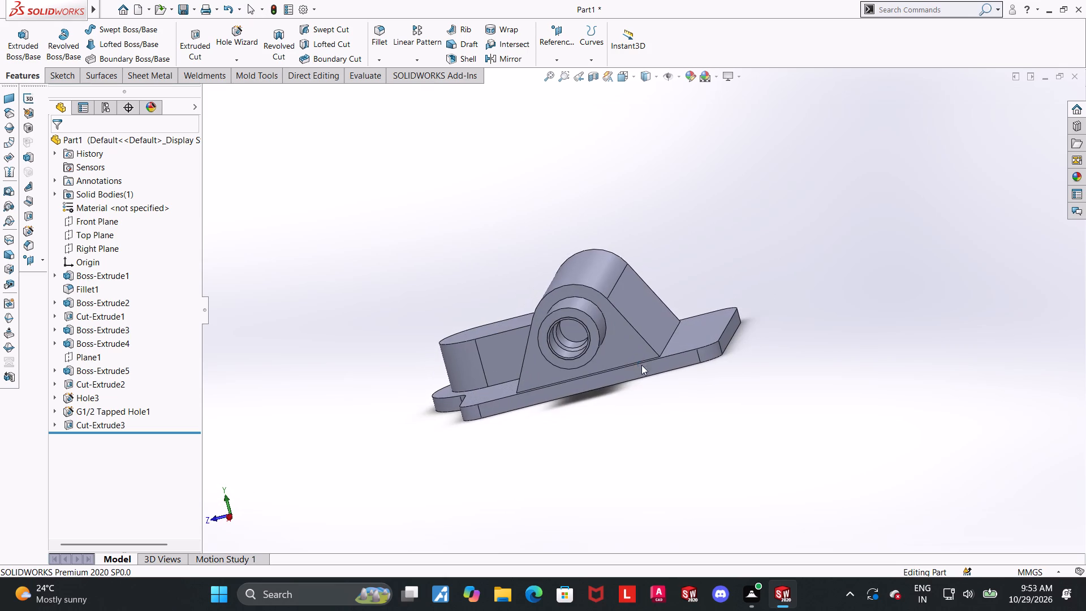
middle_drag(641, 365, 641, 364)
scroll(620, 305, down, 5)
middle_drag(644, 394, 682, 371)
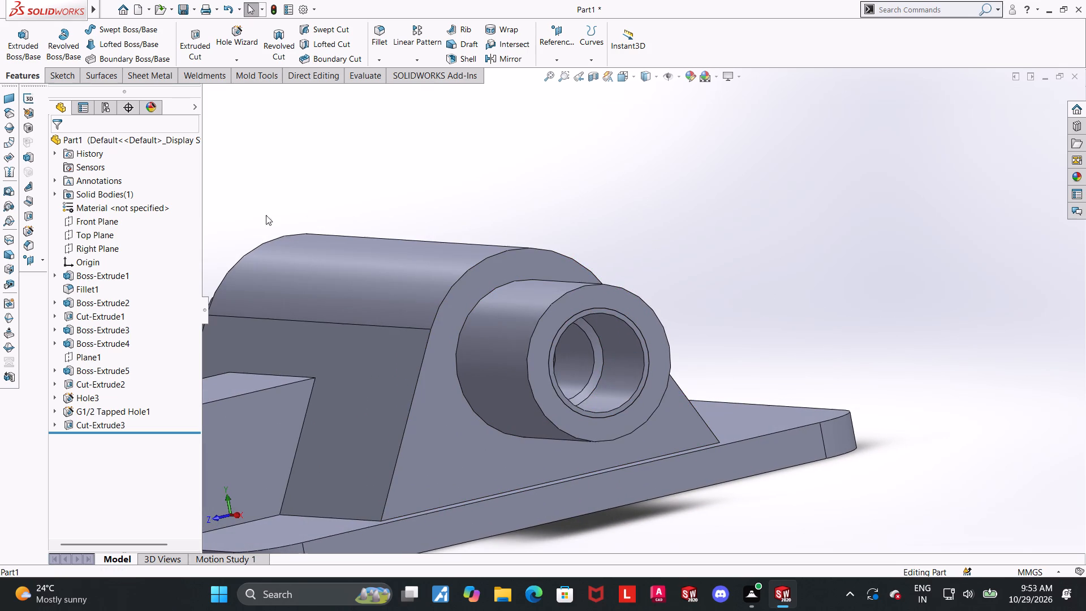
Enable shaded cosmetic threads in the document's detailing properties.
click(299, 10)
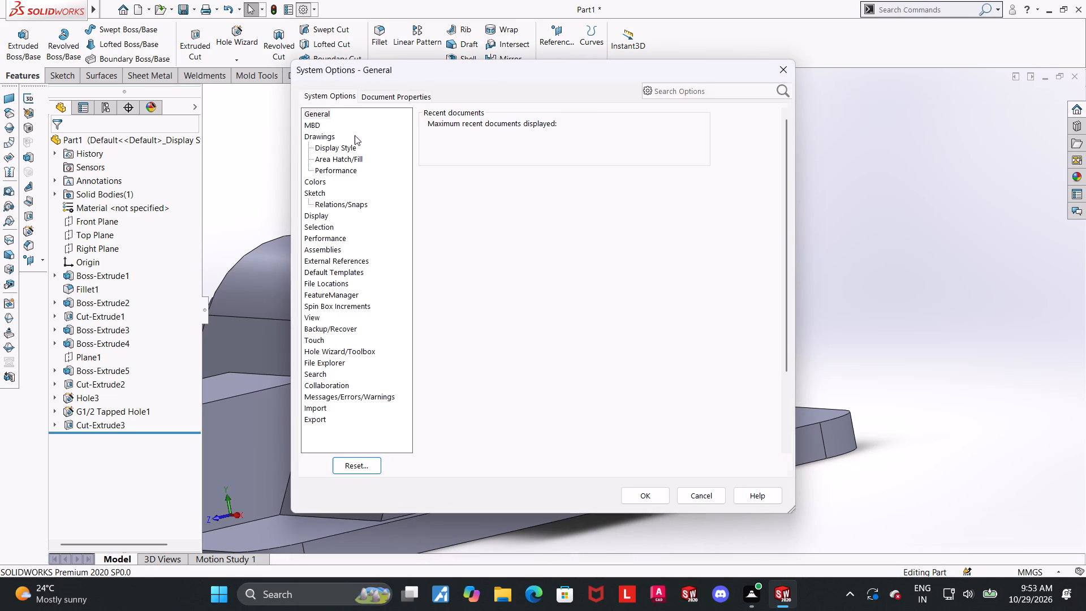
click(410, 91)
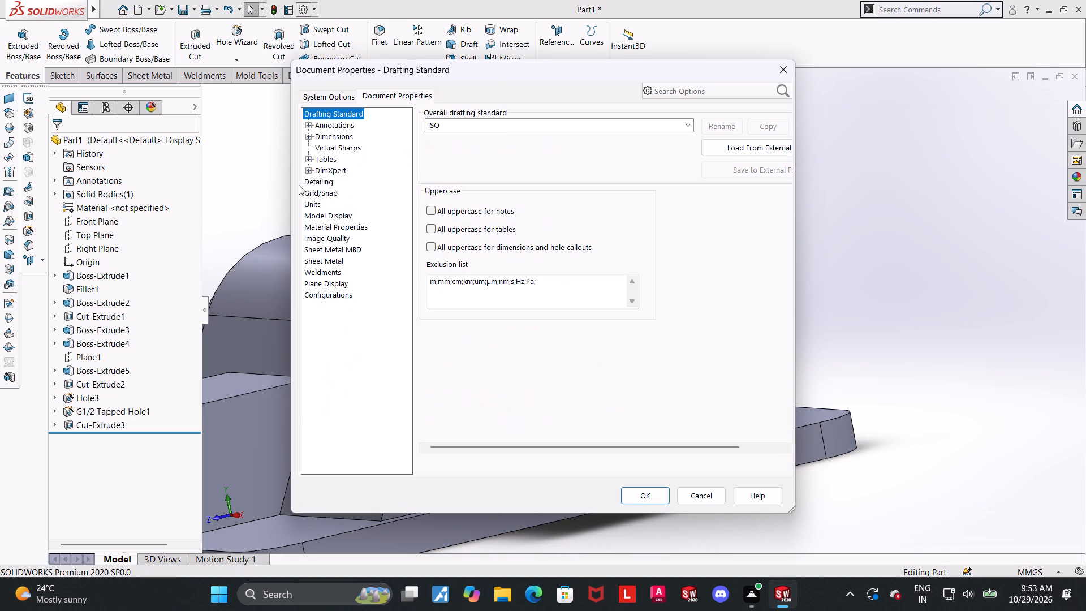
click(317, 182)
click(525, 121)
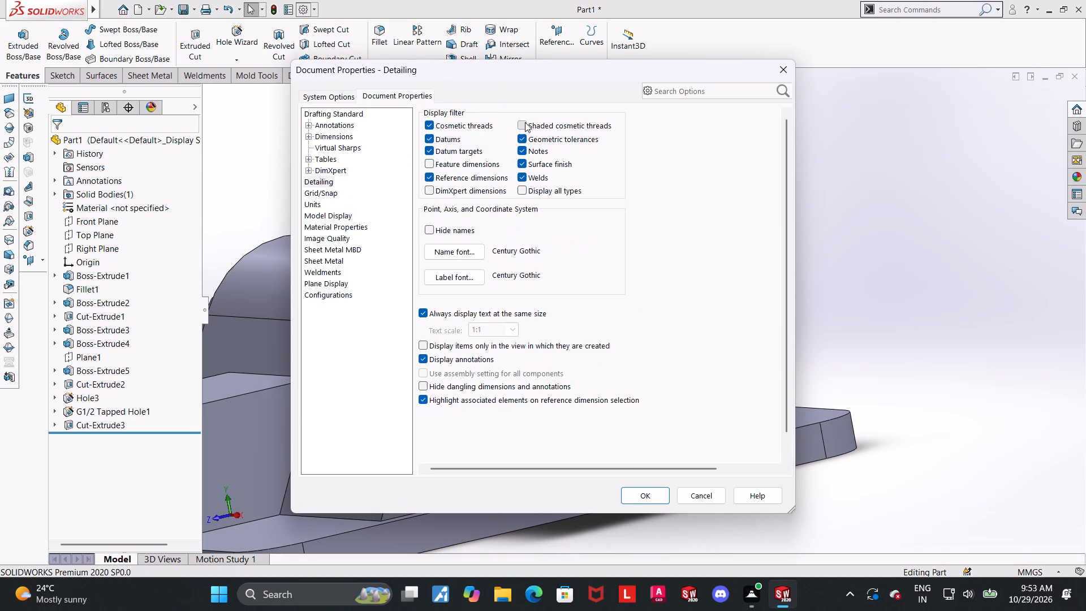
click(642, 493)
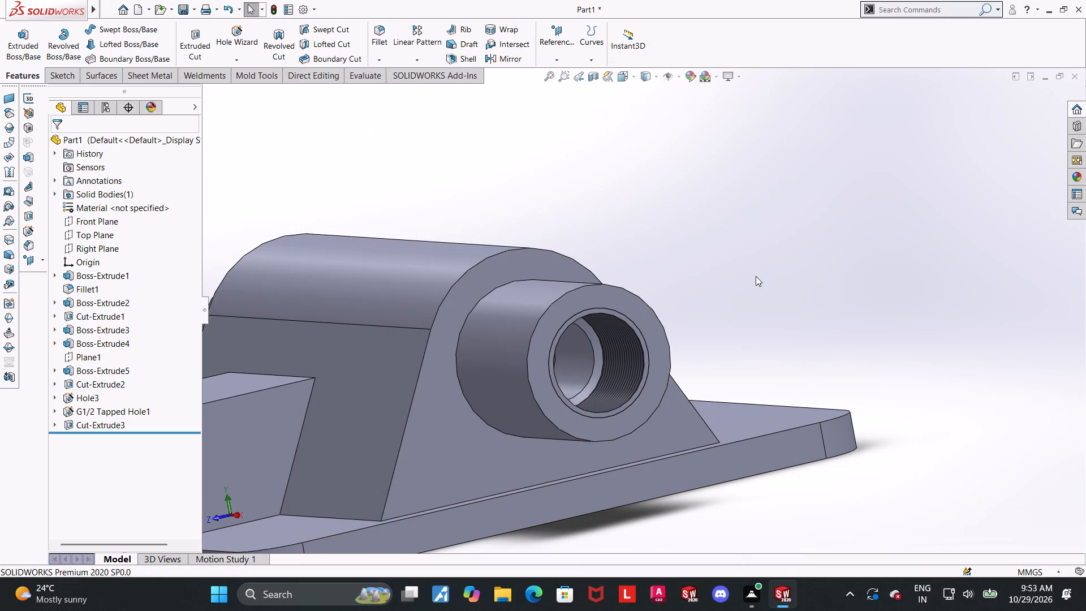
Examine the shaded thread in the end boss and the whole part from several angles.
middle_drag(748, 282, 744, 296)
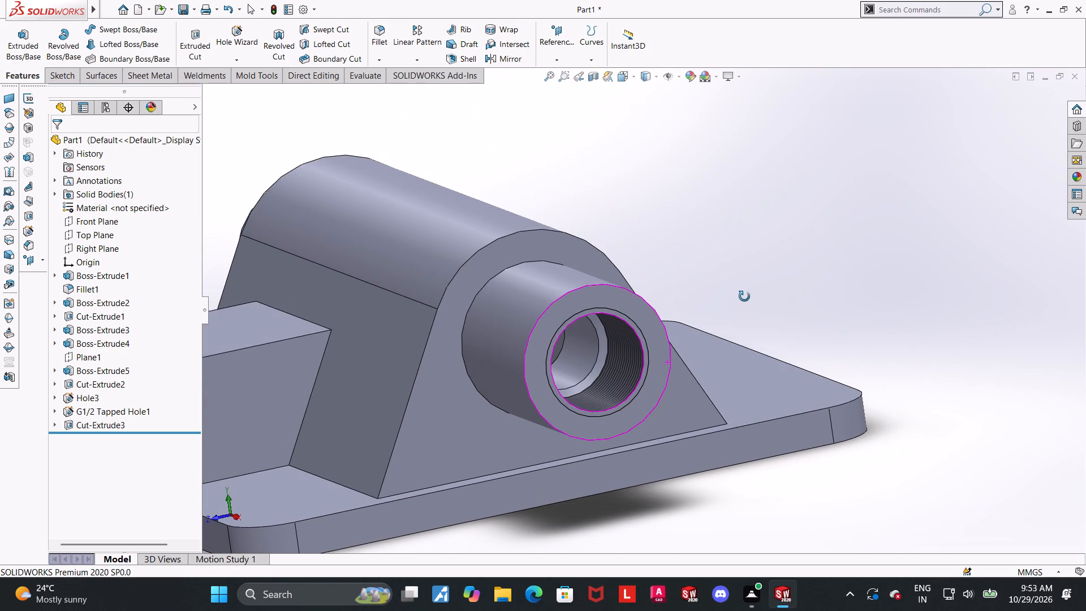
middle_drag(744, 296, 773, 267)
scroll(740, 265, up, 3)
scroll(569, 345, down, 3)
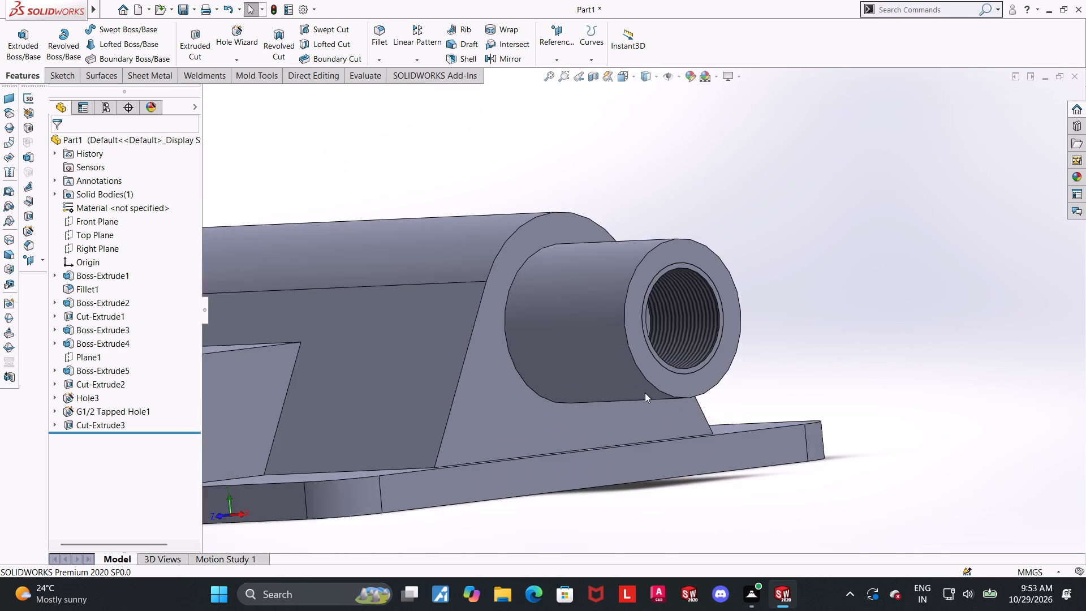
middle_drag(636, 393, 710, 159)
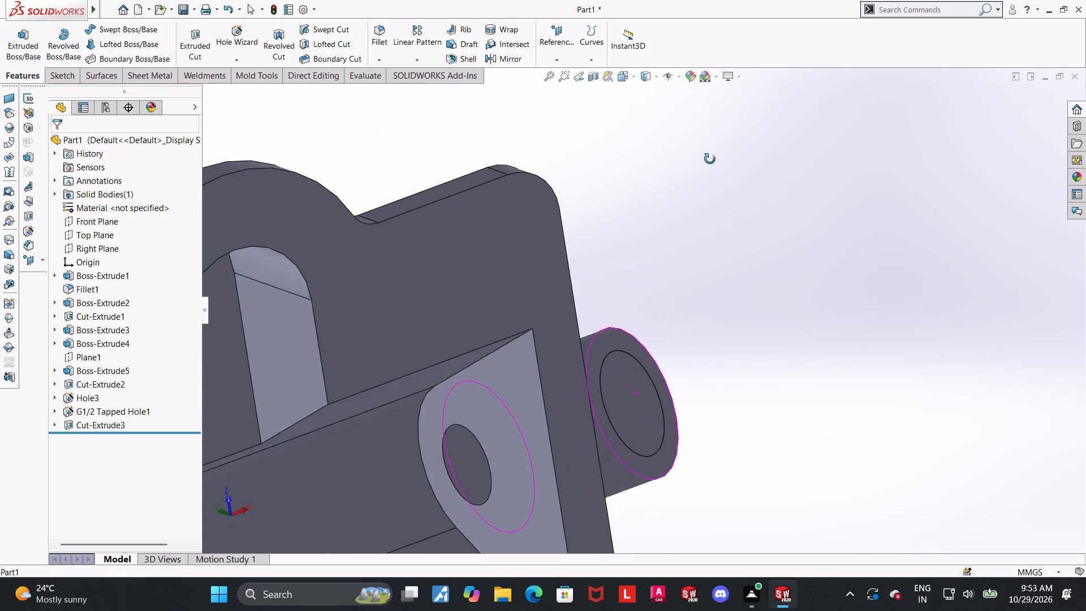
middle_drag(710, 159, 589, 338)
scroll(676, 320, up, 3)
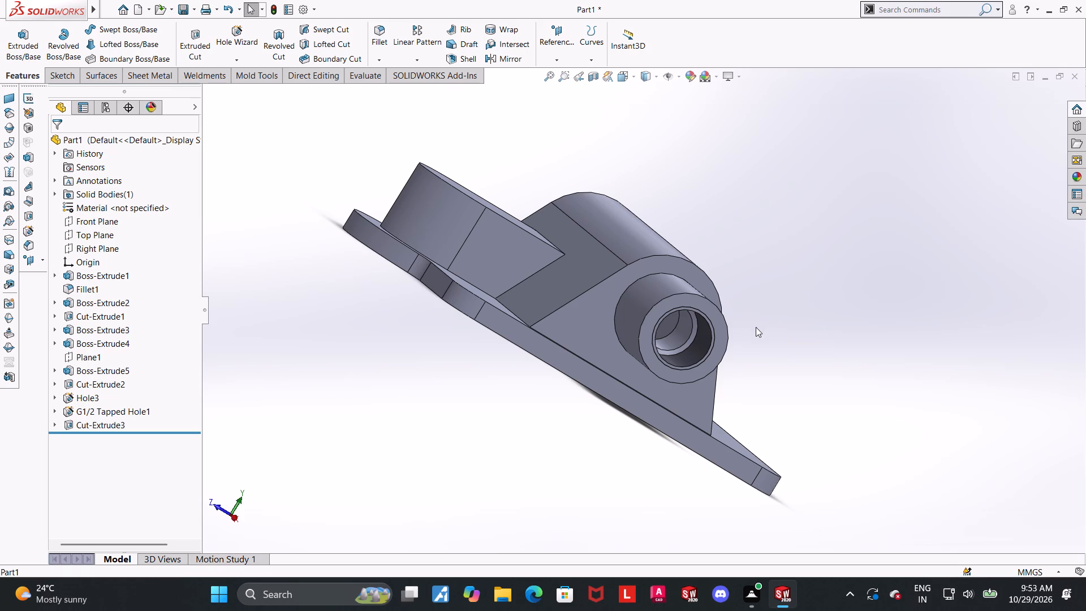
middle_drag(756, 327, 781, 382)
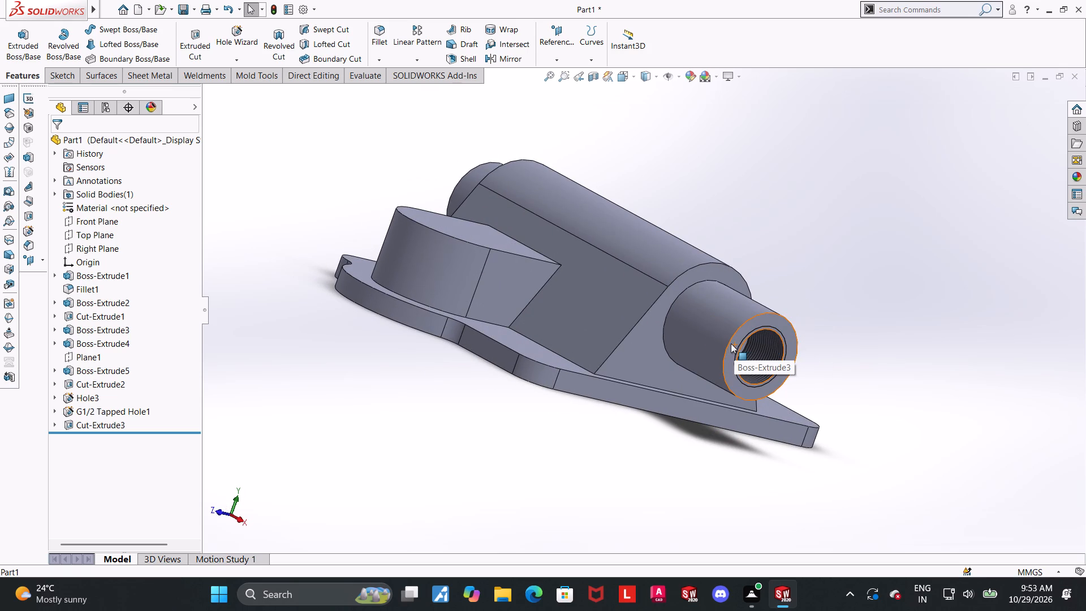
scroll(728, 343, up, 4)
middle_drag(711, 376, 749, 347)
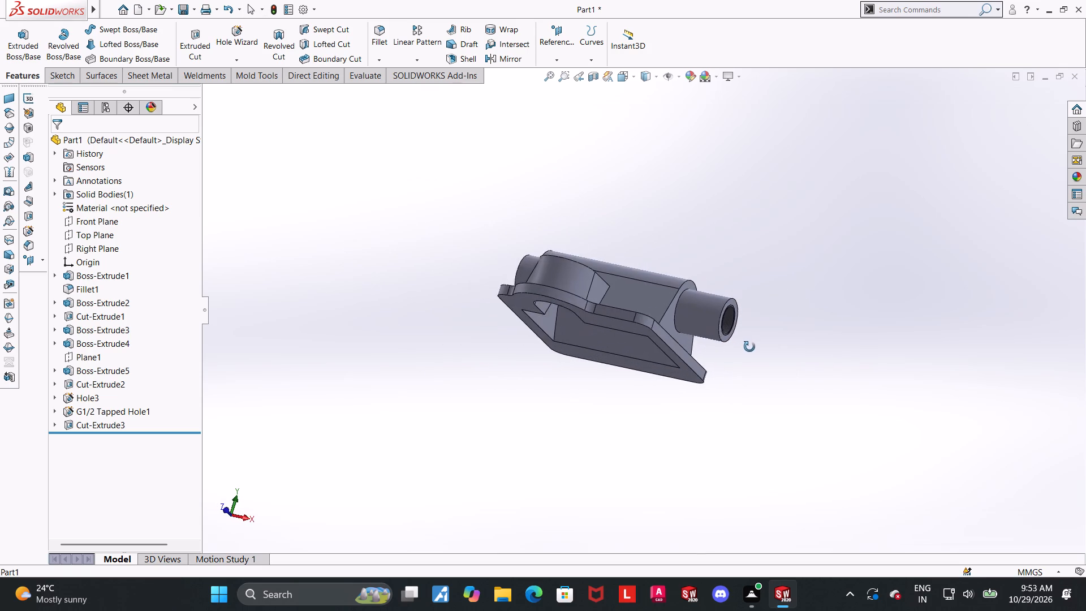
middle_drag(749, 347, 762, 441)
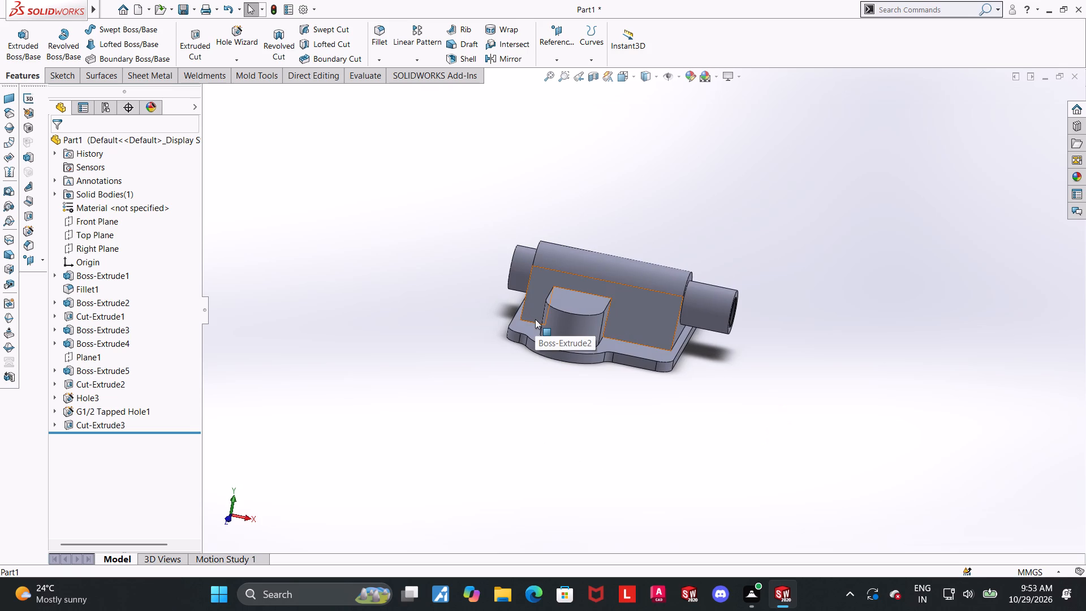
scroll(535, 319, up, 2)
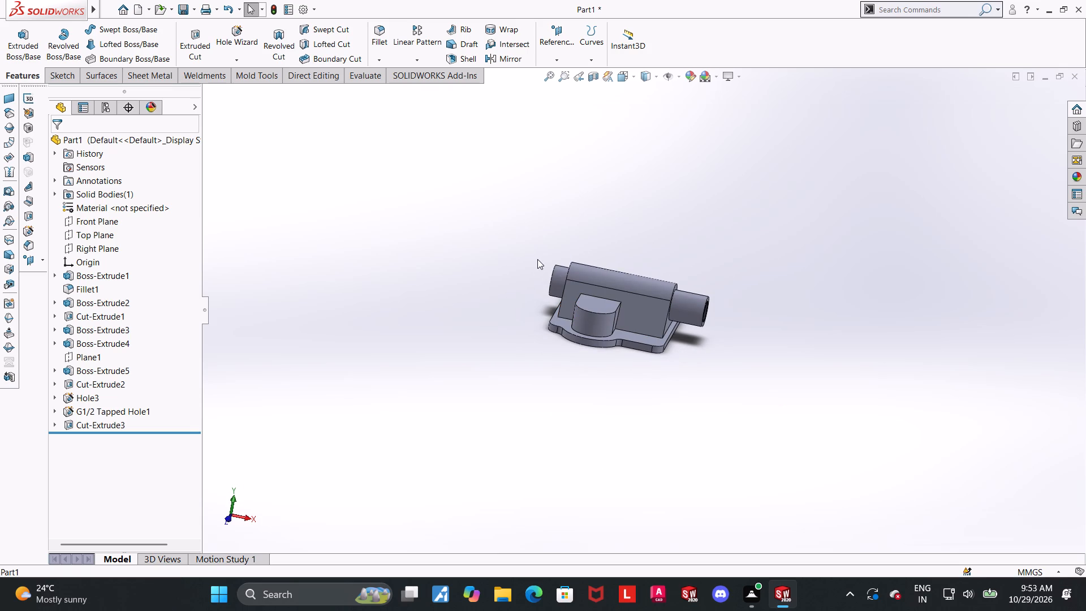
scroll(537, 259, down, 1)
scroll(684, 336, down, 1)
middle_drag(648, 331, 667, 334)
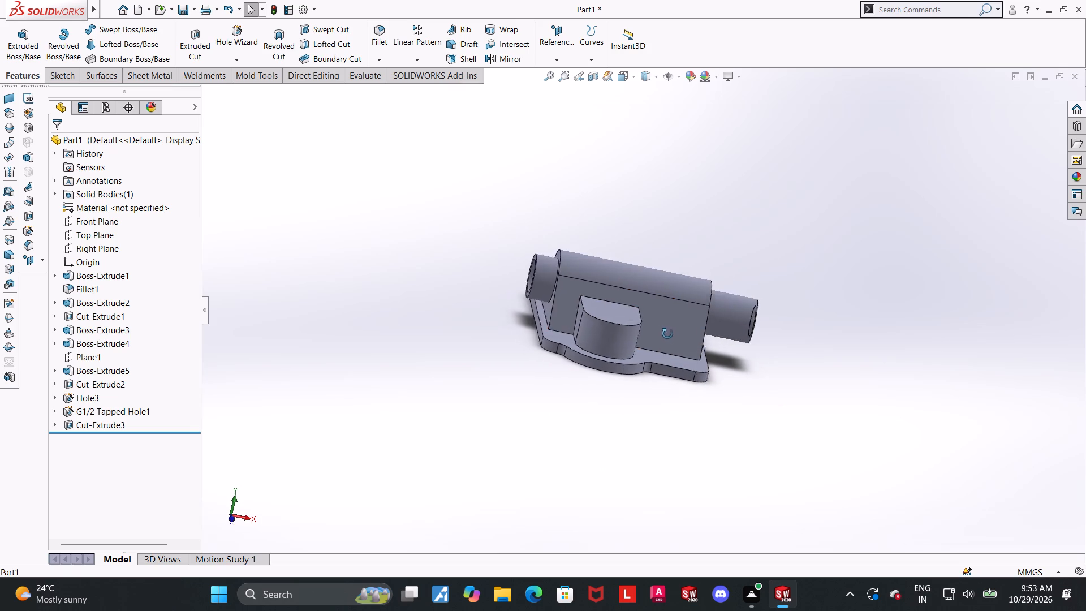
Examine the part from its bored end and from above, including the round-ended block beside the main body.
middle_drag(667, 334, 780, 453)
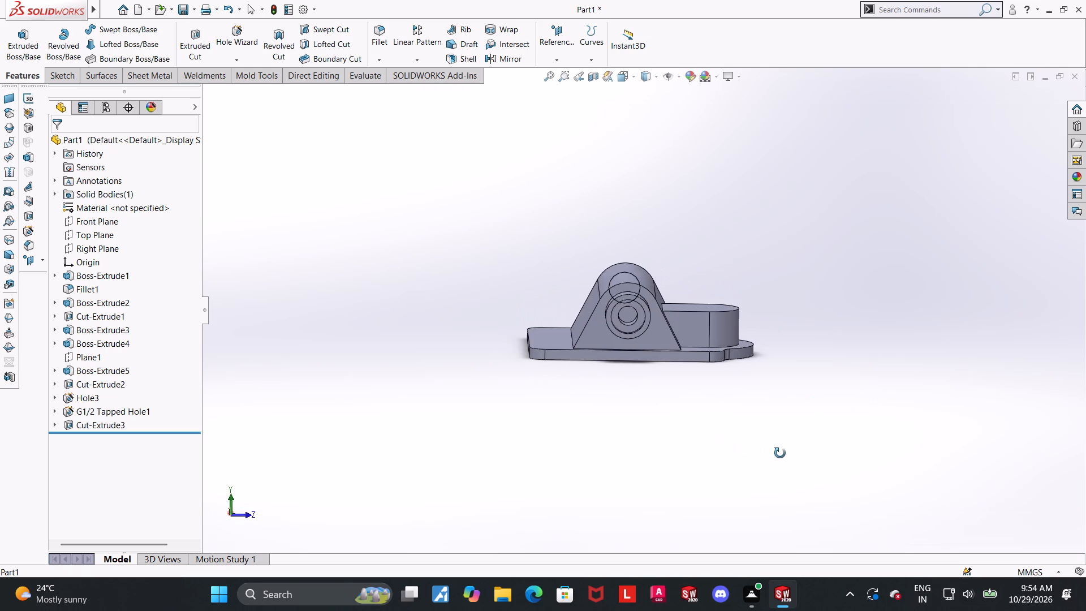
middle_drag(780, 453, 780, 453)
scroll(727, 270, down, 5)
middle_drag(733, 274, 731, 333)
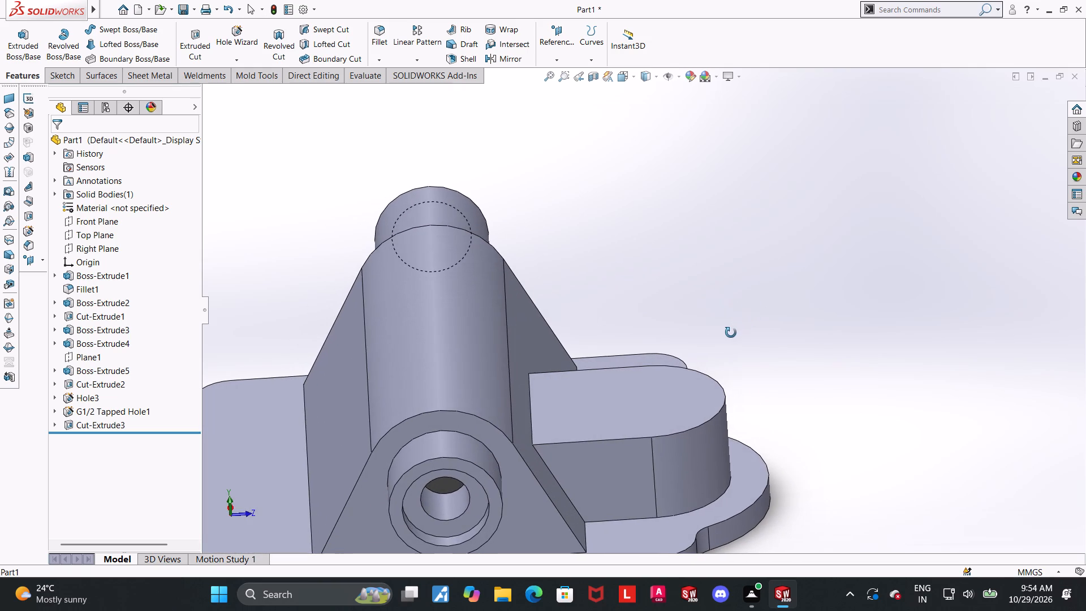
middle_drag(731, 333, 725, 334)
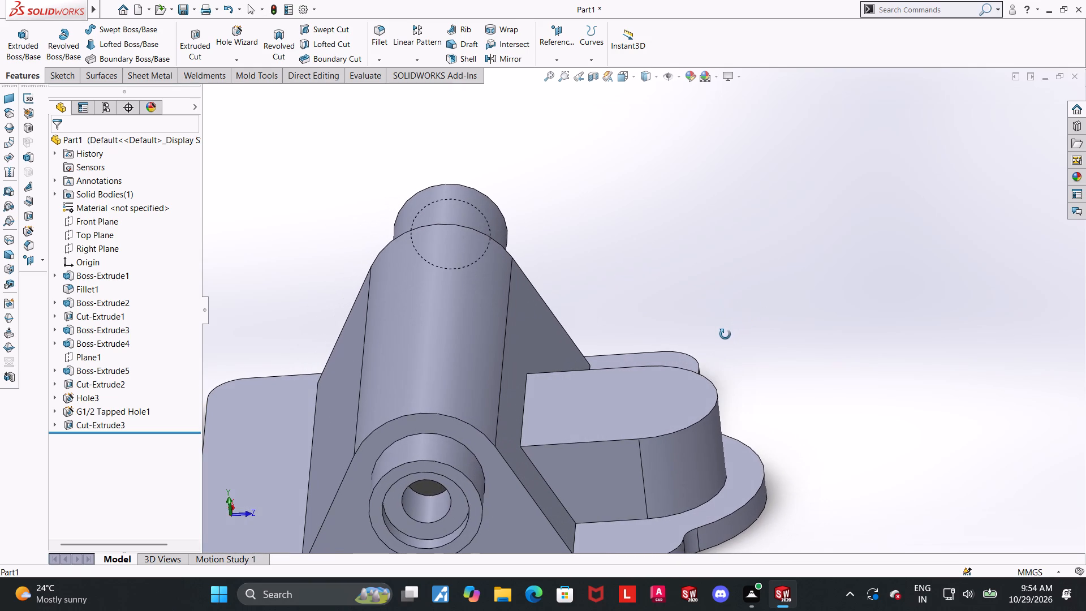
middle_drag(725, 334, 711, 361)
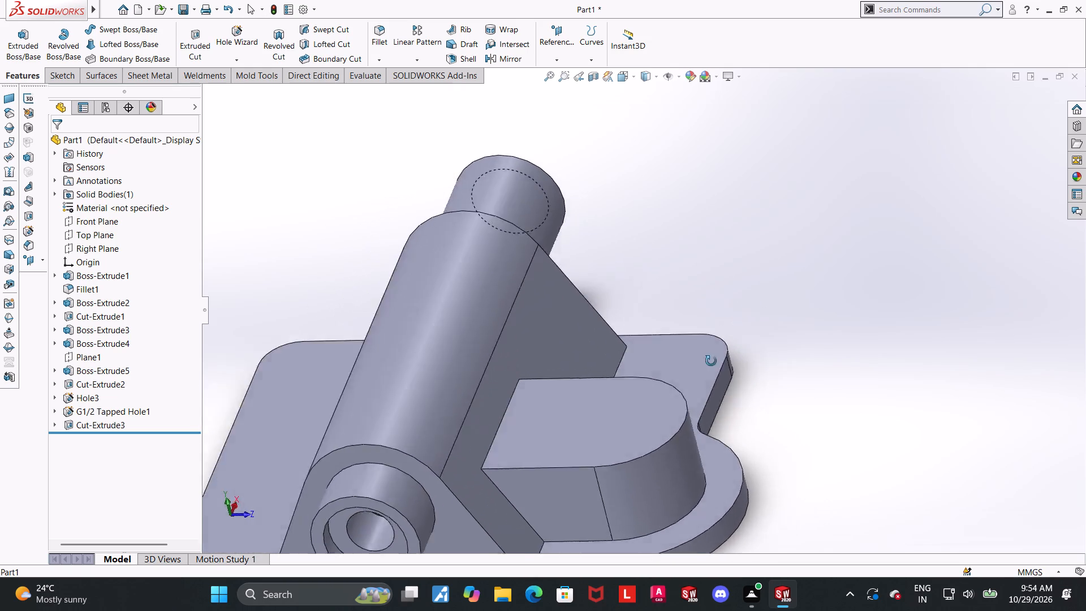
middle_drag(711, 361, 727, 376)
scroll(745, 381, up, 3)
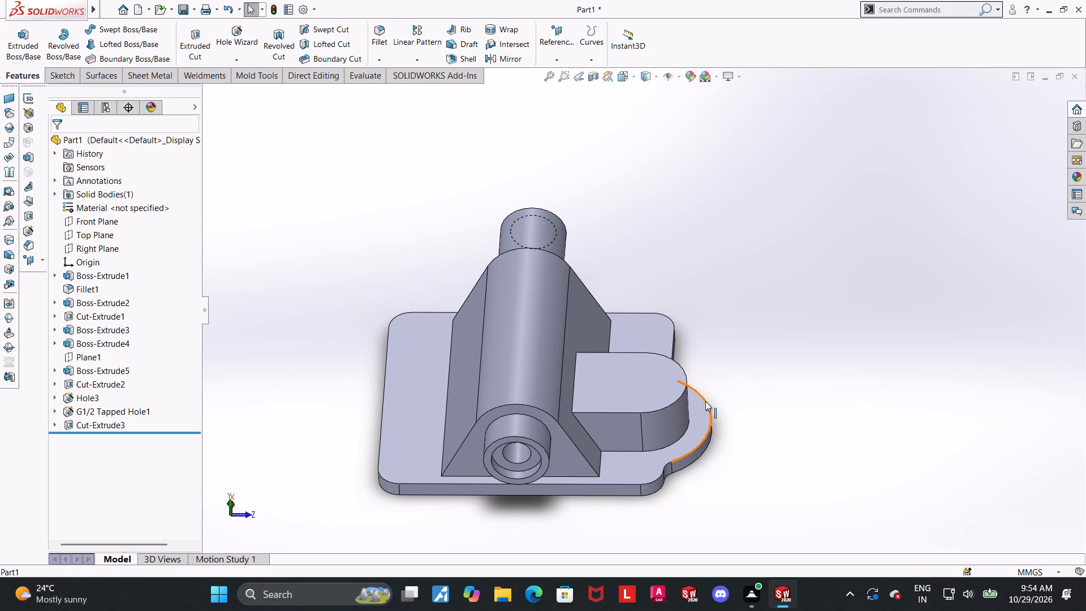
scroll(865, 431, up, 1)
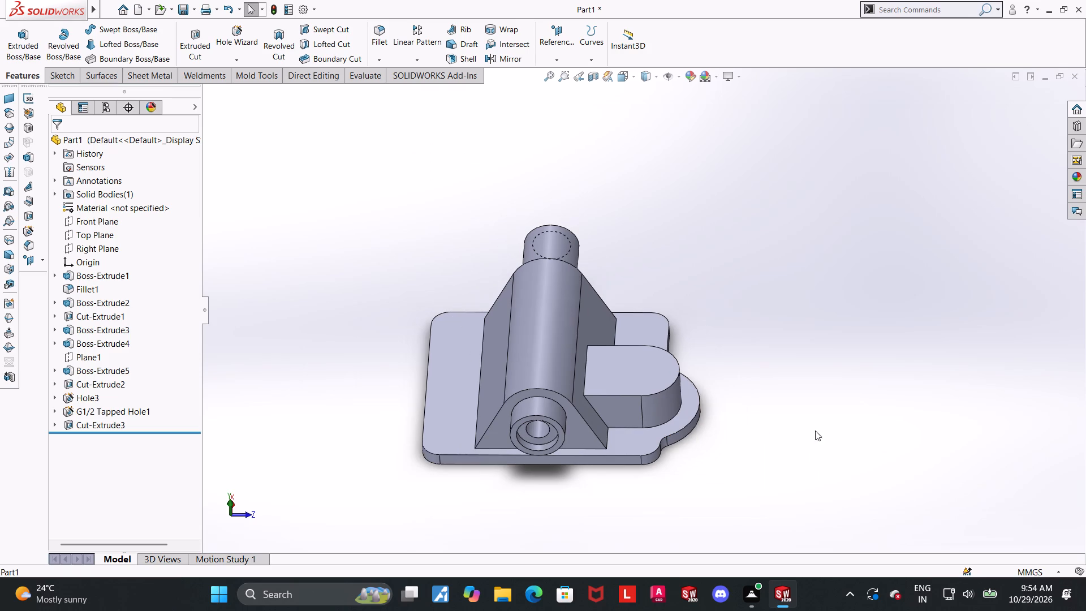
scroll(628, 367, down, 1)
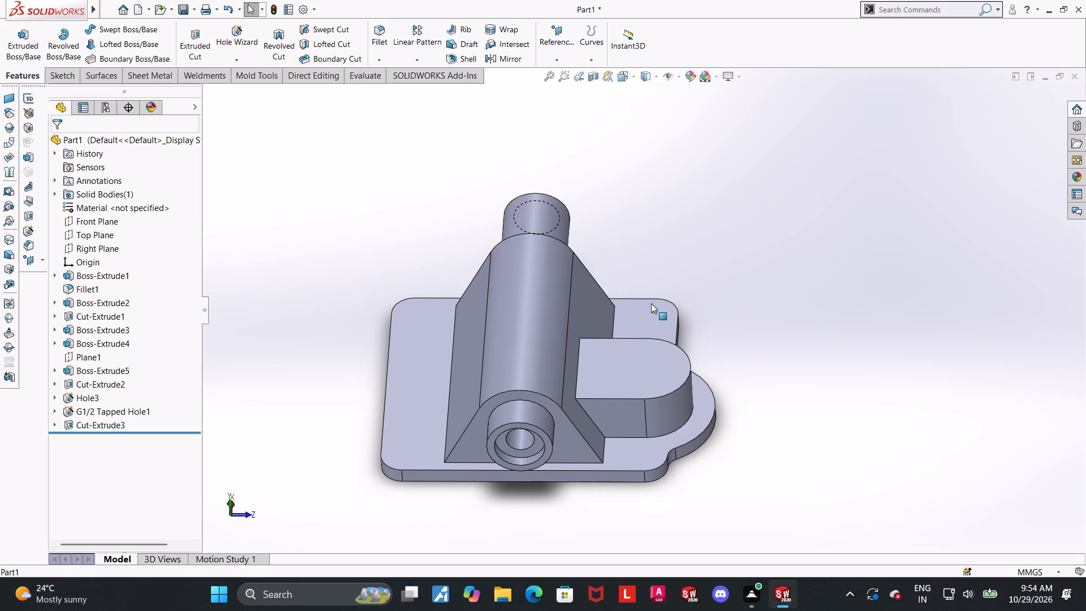
scroll(652, 303, down, 1)
middle_drag(717, 332, 717, 347)
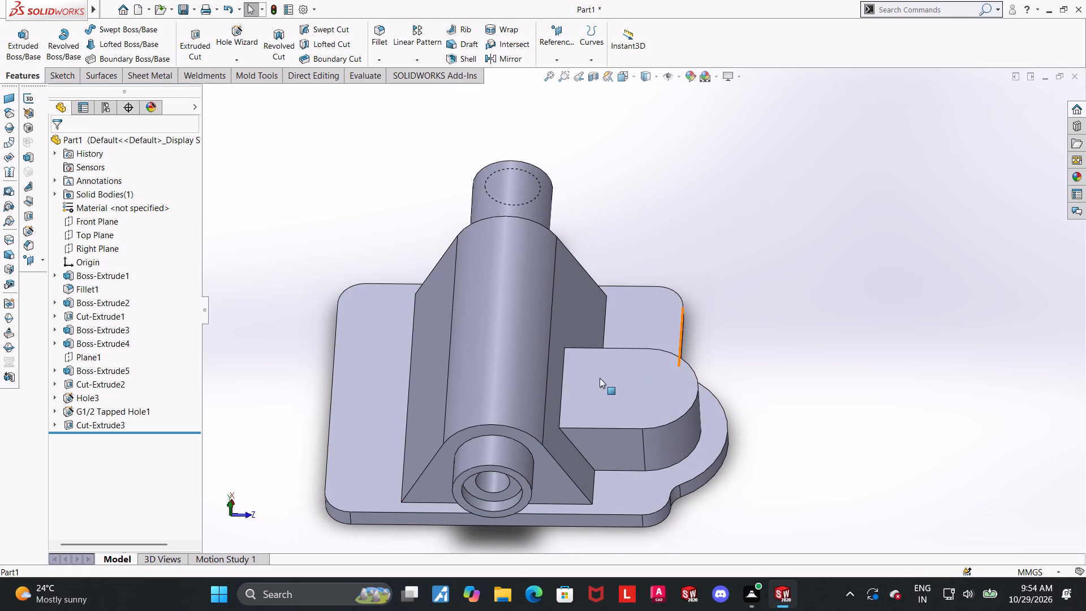
middle_drag(803, 317, 803, 336)
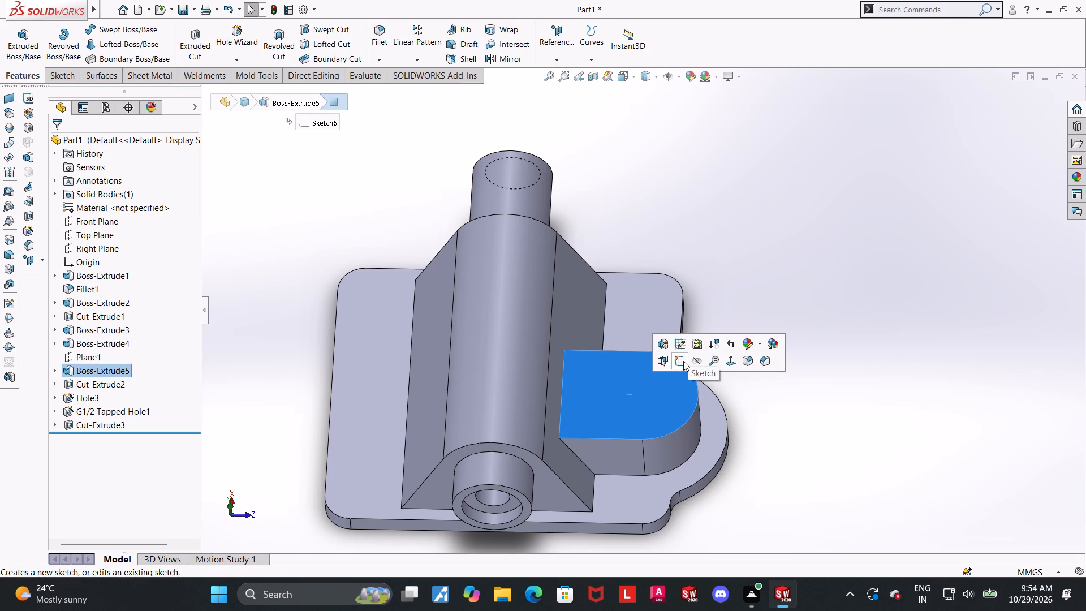
click(874, 380)
scroll(755, 375, up, 1)
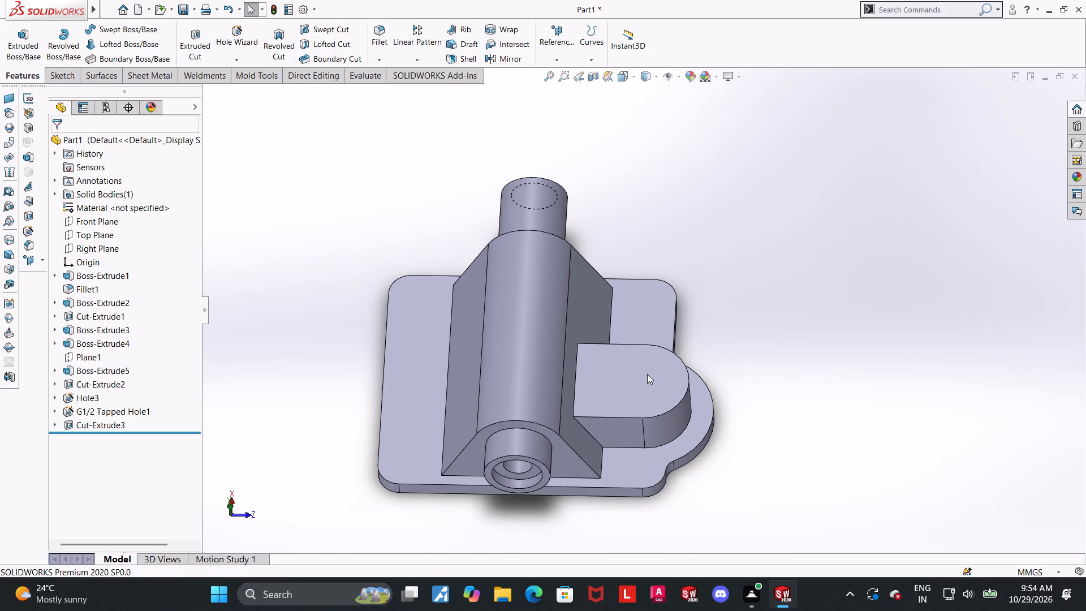
scroll(647, 374, down, 1)
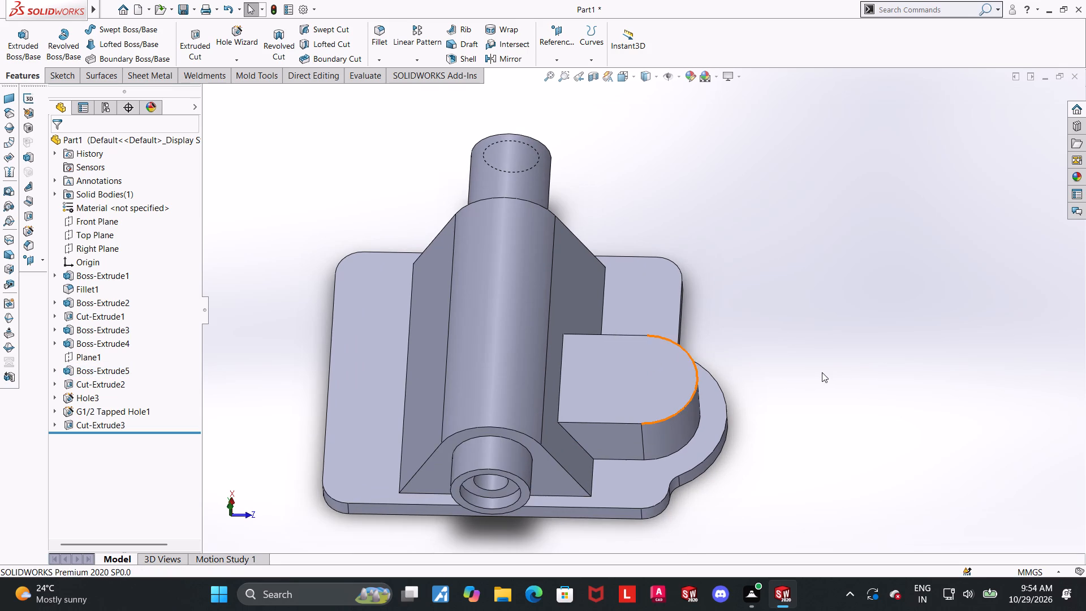
scroll(821, 372, up, 1)
scroll(714, 367, down, 1)
Sketch a circle about 31 mm in diameter on the round-ended block's top face, concentric with the block's rounded edge.
click(623, 382)
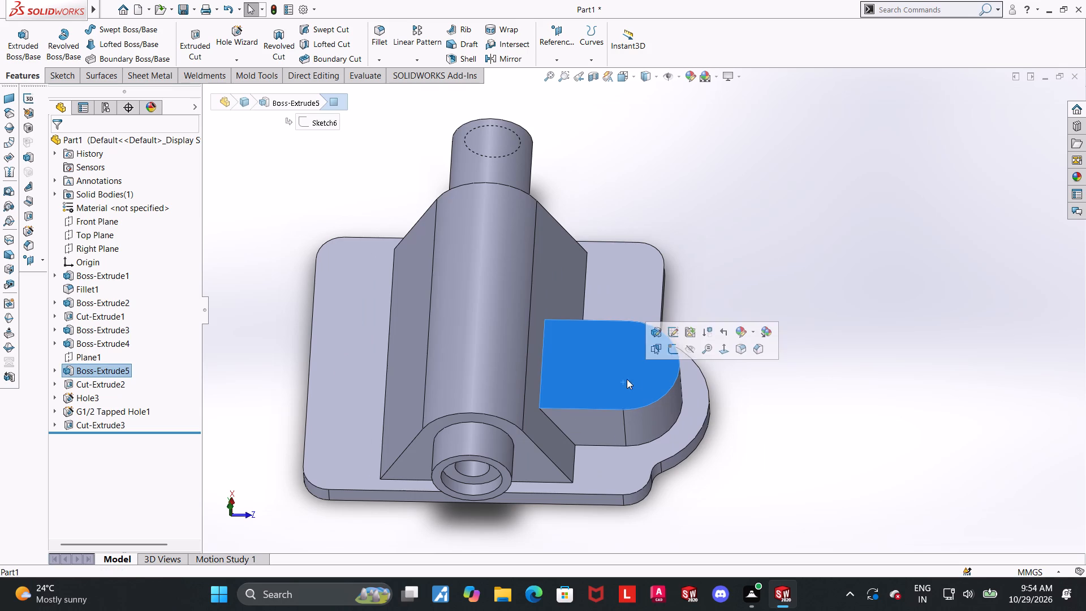
click(674, 356)
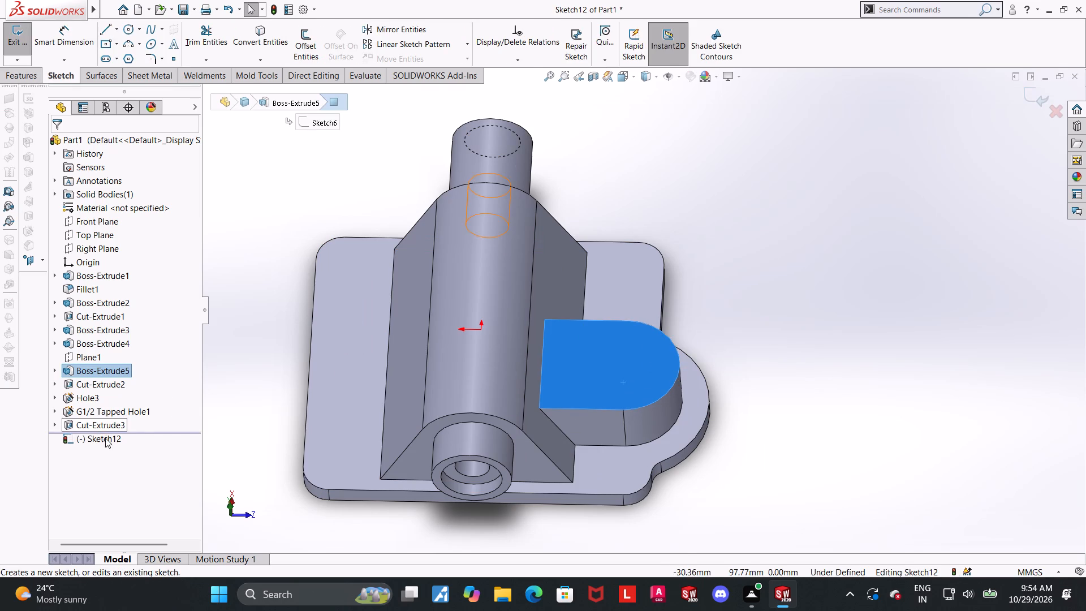
click(106, 438)
click(137, 414)
click(131, 31)
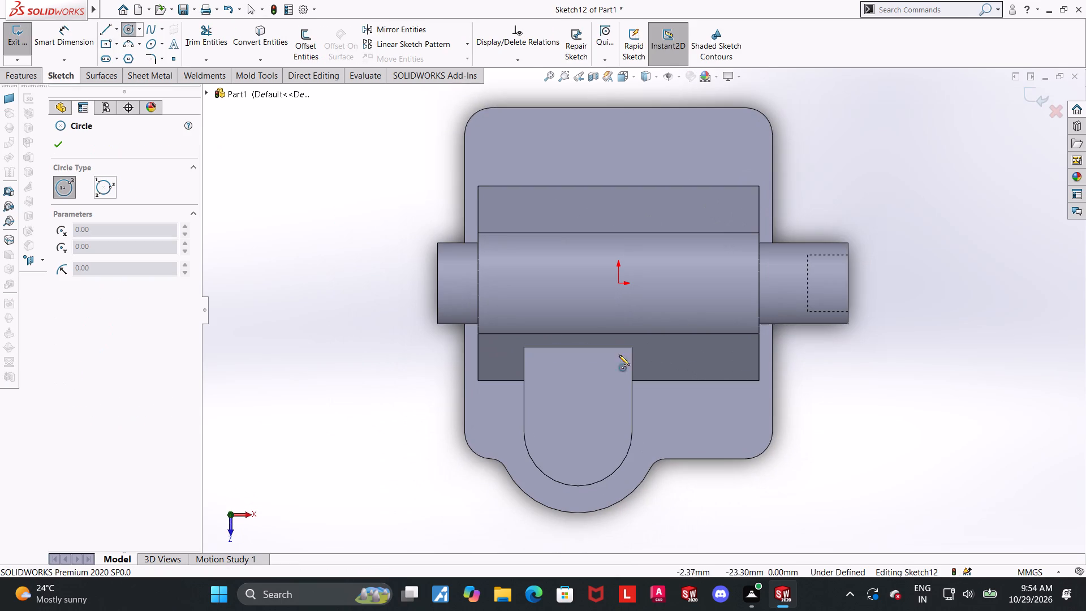
scroll(623, 367, down, 1)
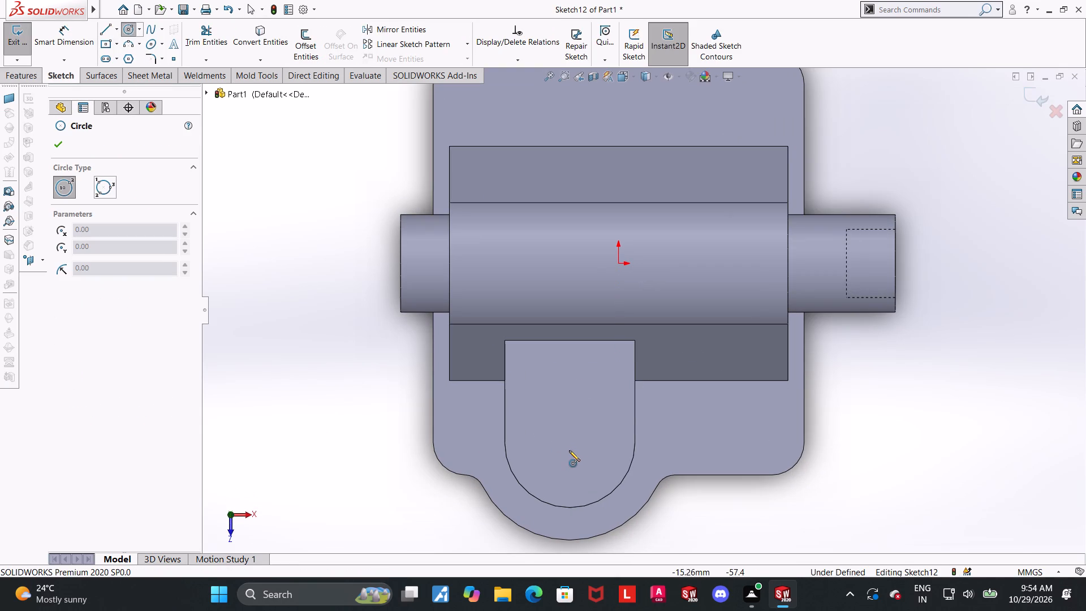
click(569, 450)
click(619, 438)
key(Escape)
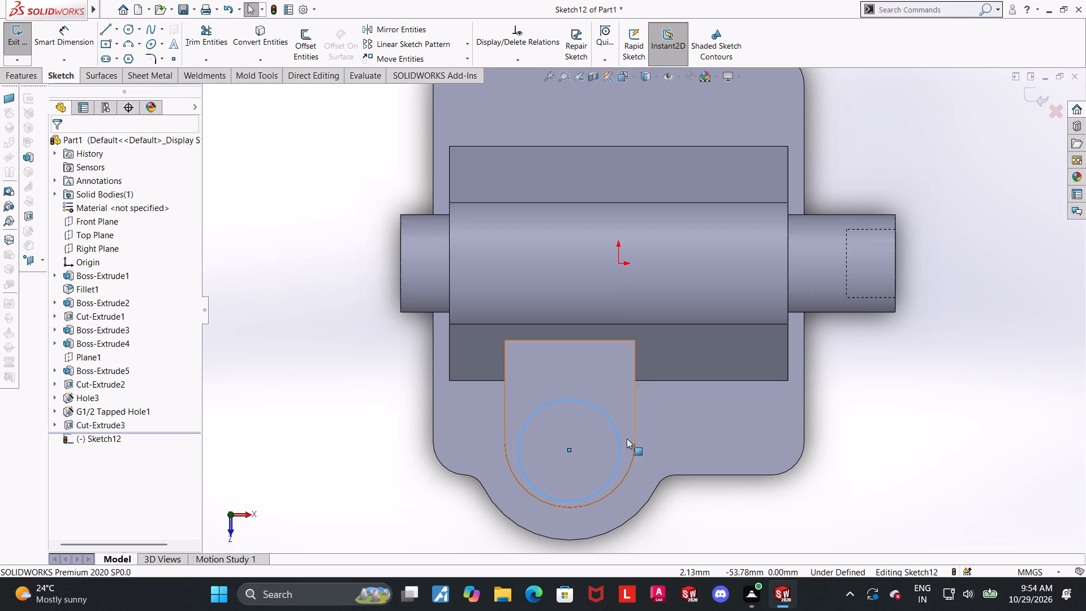
ctrl+click(632, 462)
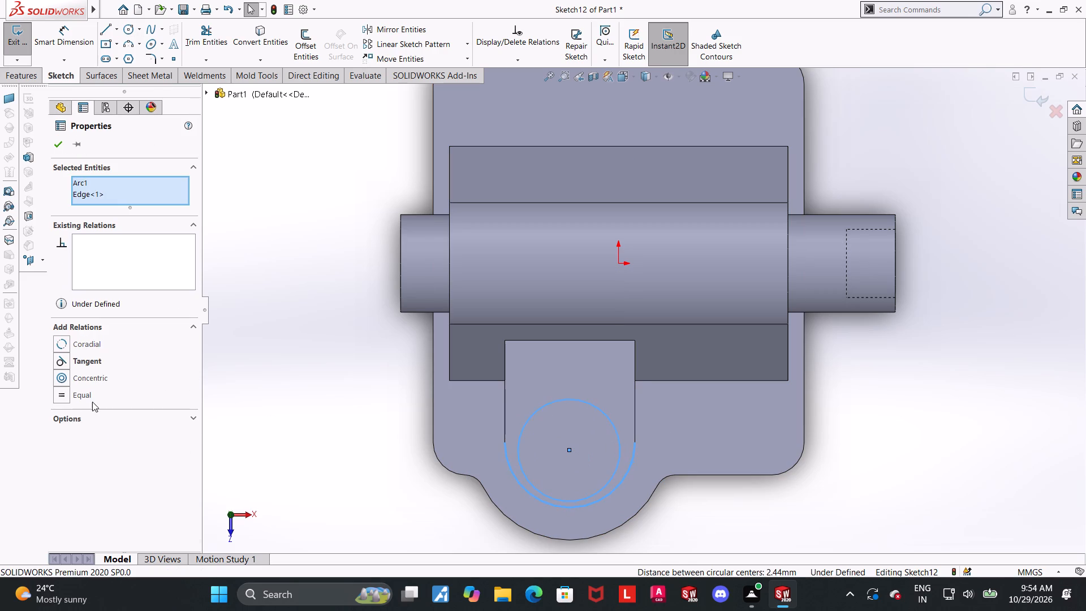
ctrl+click(59, 373)
click(275, 383)
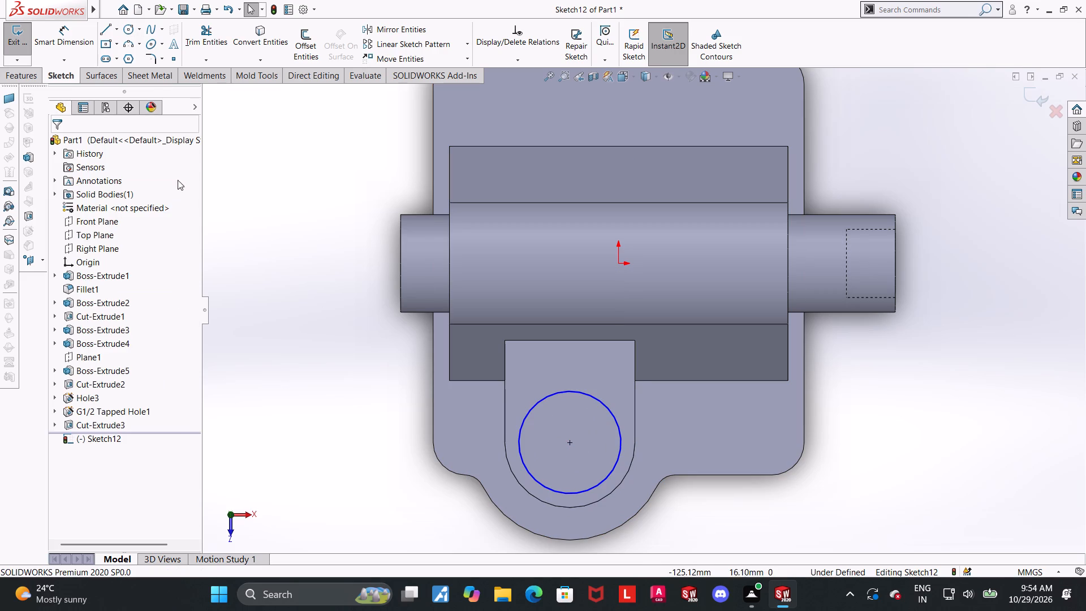
Dimension the circle's diameter to 30 mm.
click(82, 44)
click(569, 391)
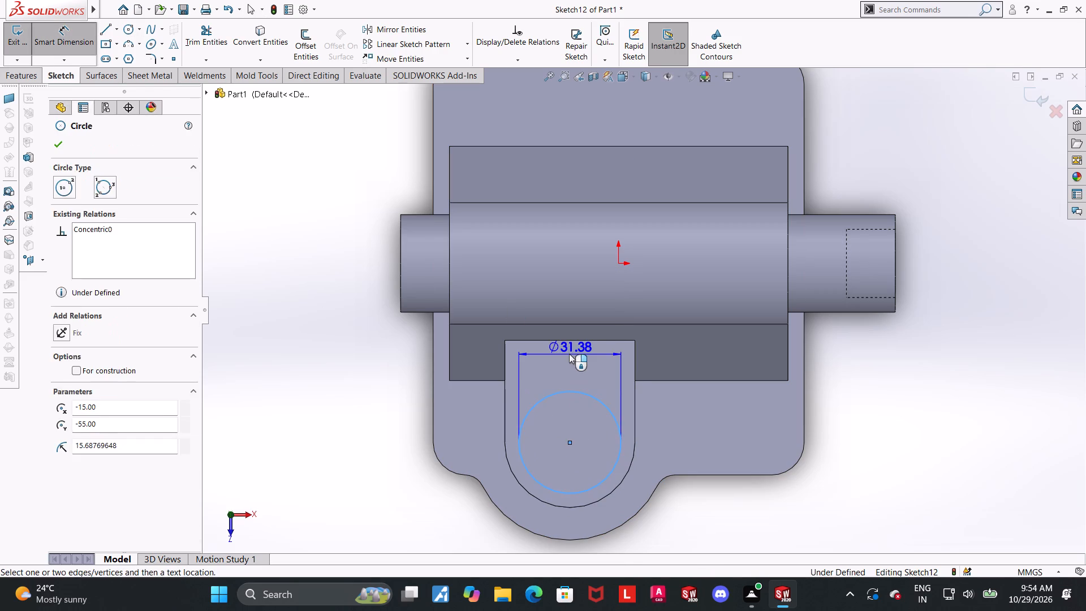
click(569, 354)
text(30)
key(Return)
key(Escape)
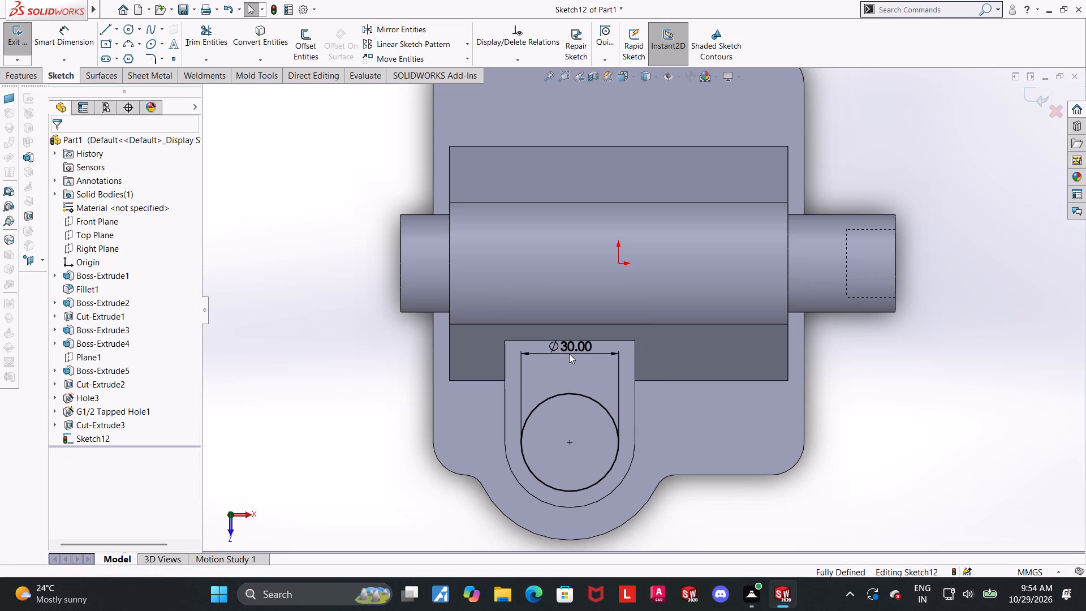
Extrude the 30 mm circle upward from the block's top as a merged blind boss with depth 52-31, giving 21 mm.
middle_drag(507, 445, 503, 367)
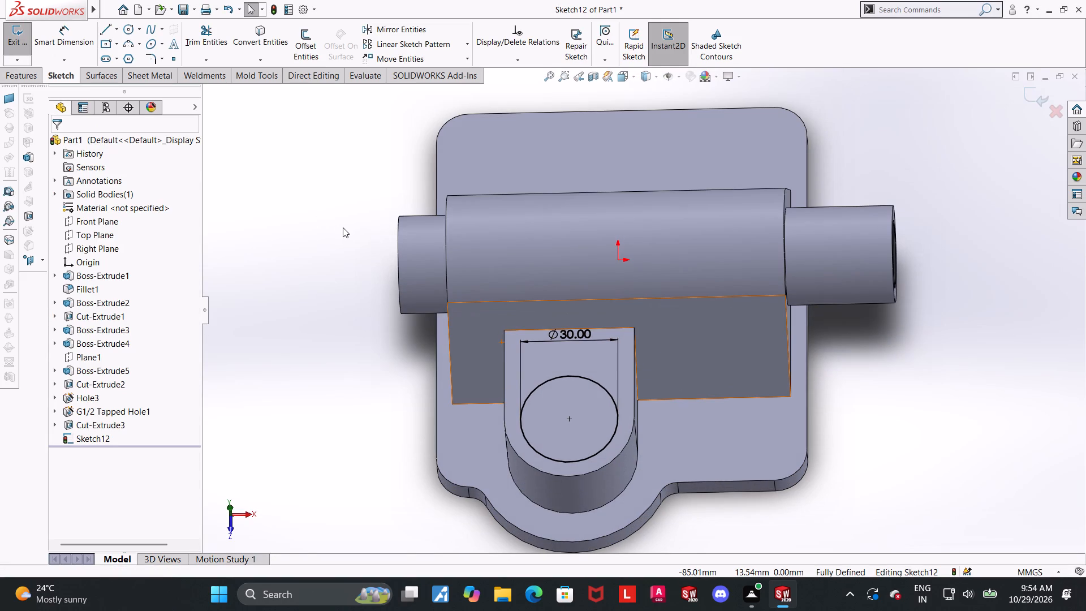
scroll(459, 308, up, 1)
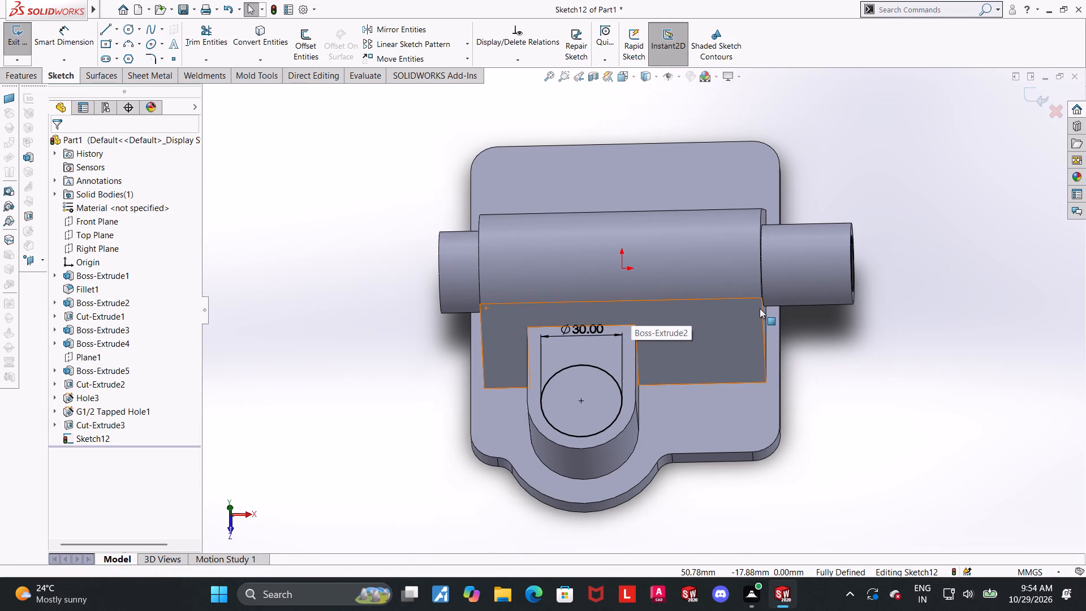
scroll(760, 308, up, 1)
scroll(753, 308, down, 1)
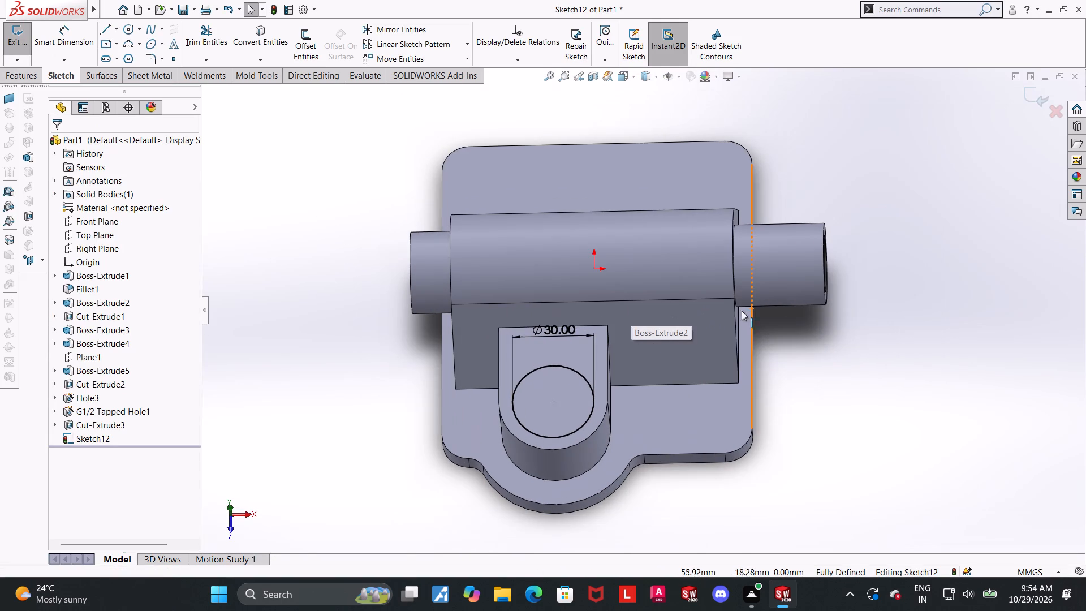
scroll(742, 311, down, 1)
scroll(484, 446, down, 2)
middle_drag(606, 444, 611, 379)
scroll(611, 379, up, 1)
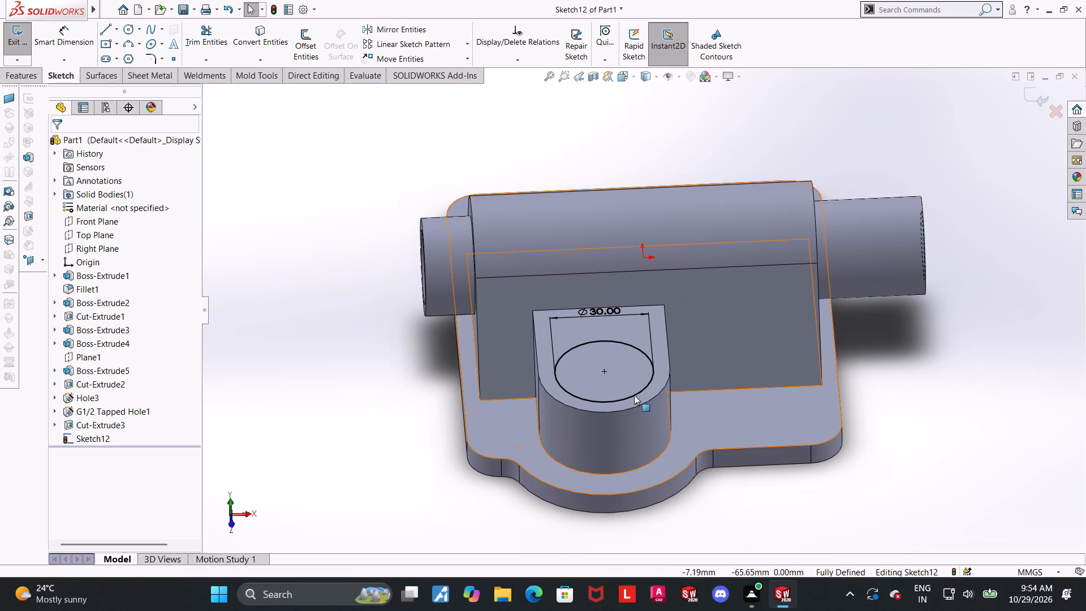
scroll(603, 359, down, 3)
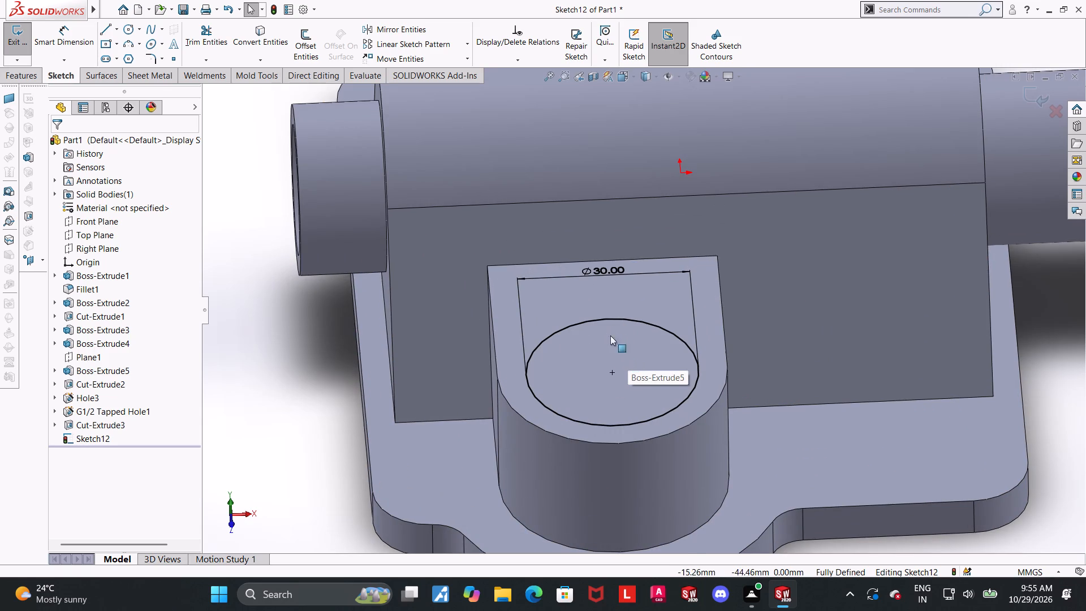
scroll(669, 345, up, 1)
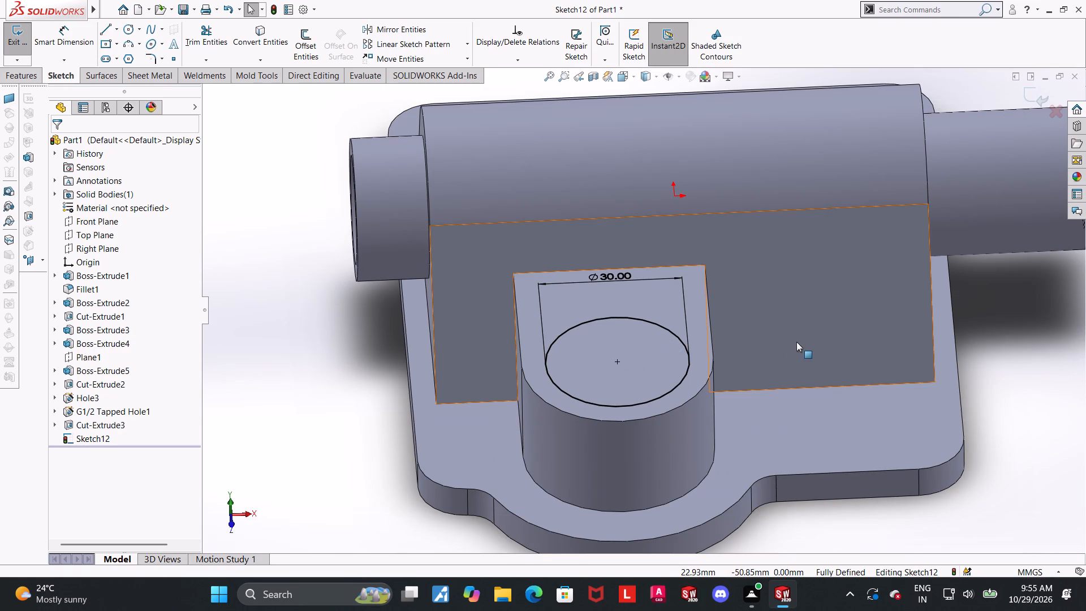
scroll(796, 342, down, 1)
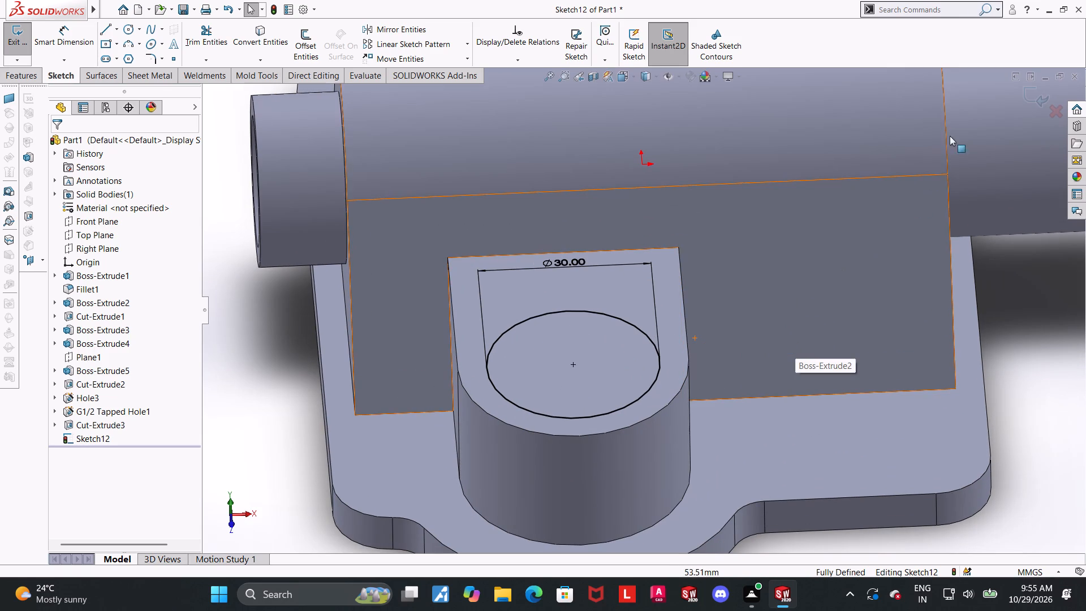
click(1026, 89)
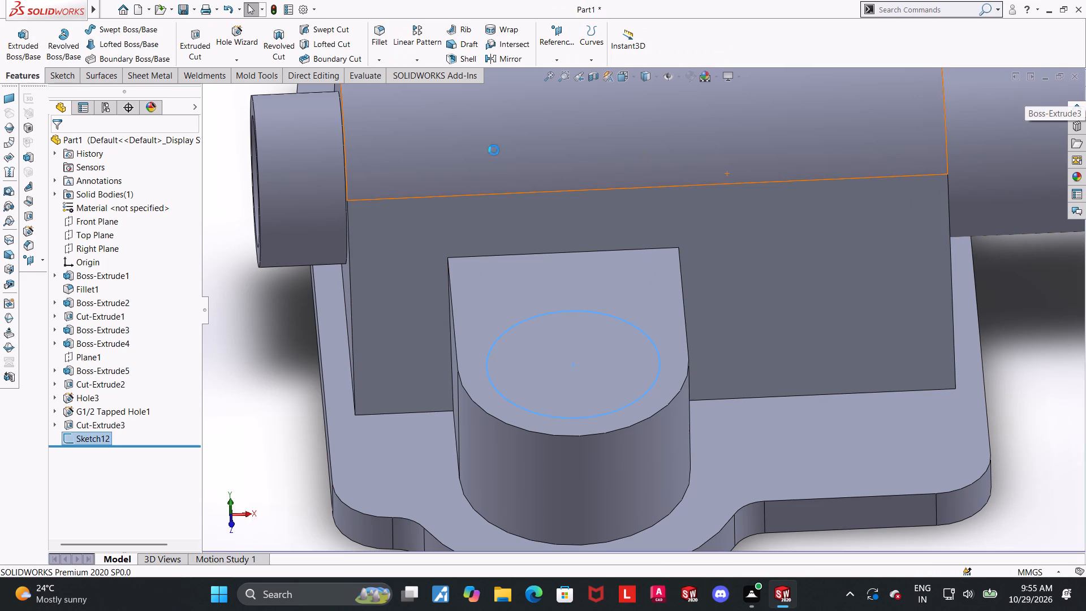
click(6, 42)
scroll(344, 364, up, 1)
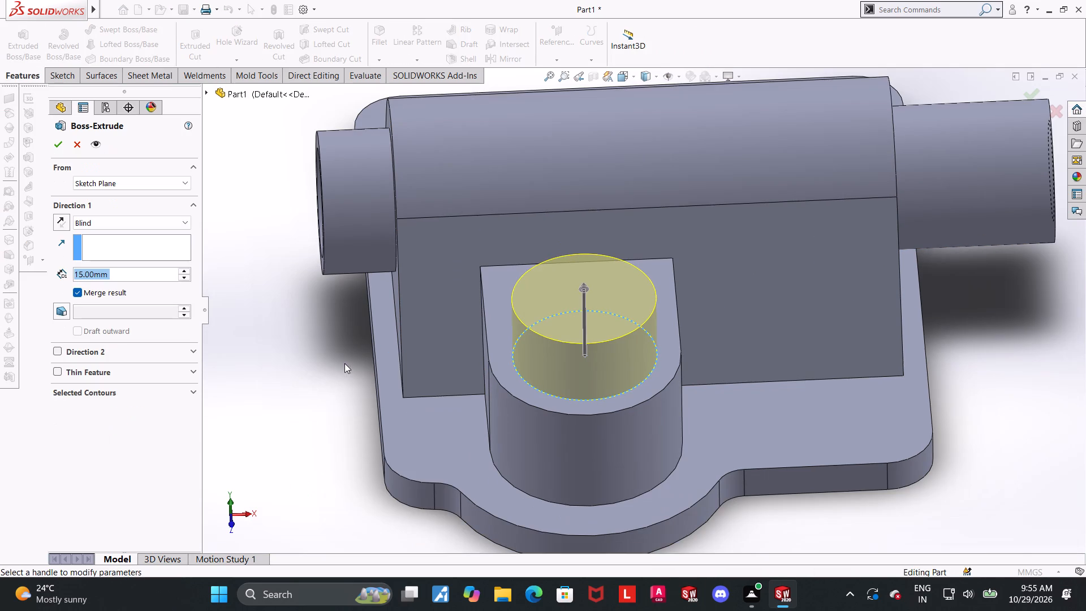
scroll(623, 384, up, 1)
scroll(675, 372, down, 1)
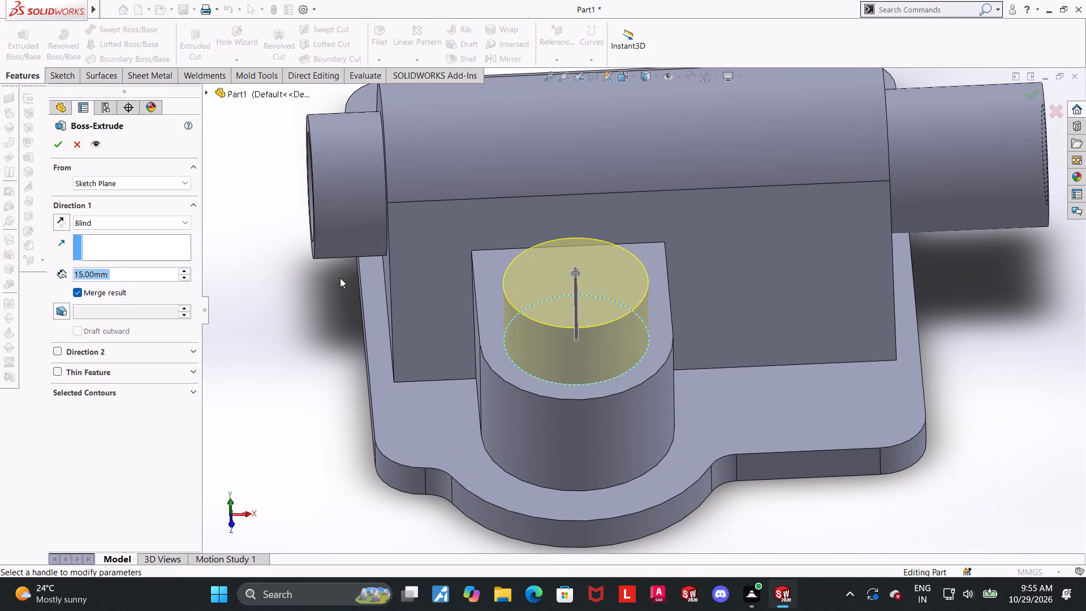
text(52)
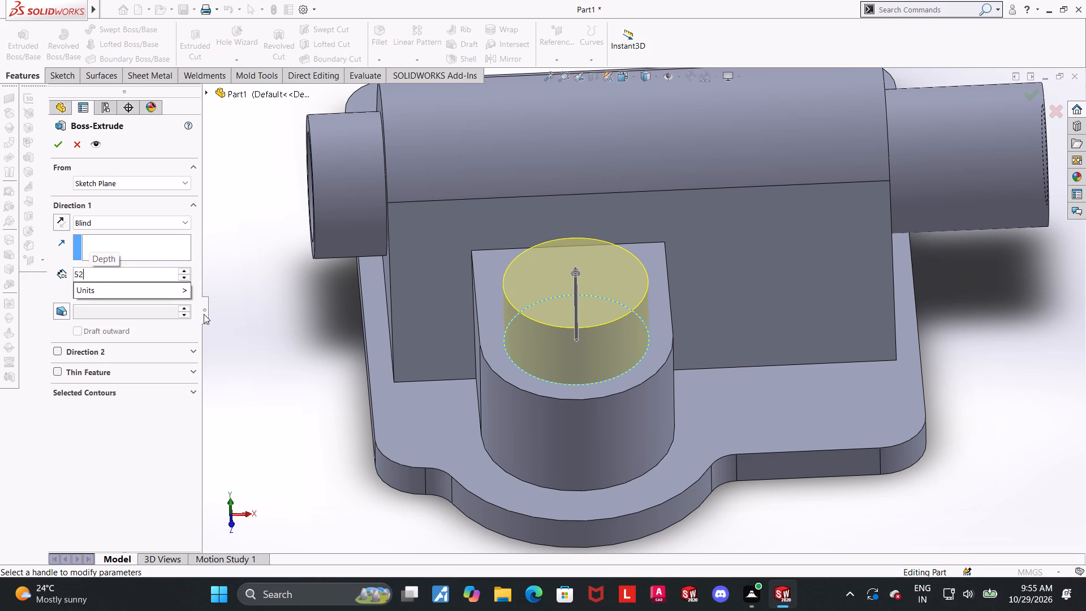
text(-31)
key(Return)
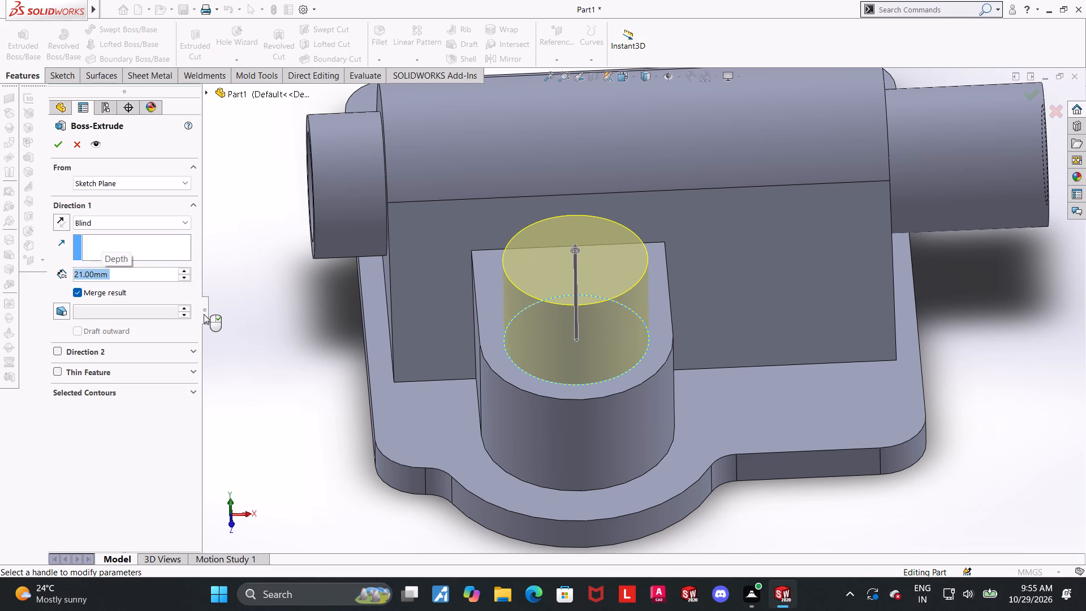
click(54, 139)
Open the sketch of the 30 mm boss, inspect its circle and diameter dimension, and close it without edits.
click(56, 440)
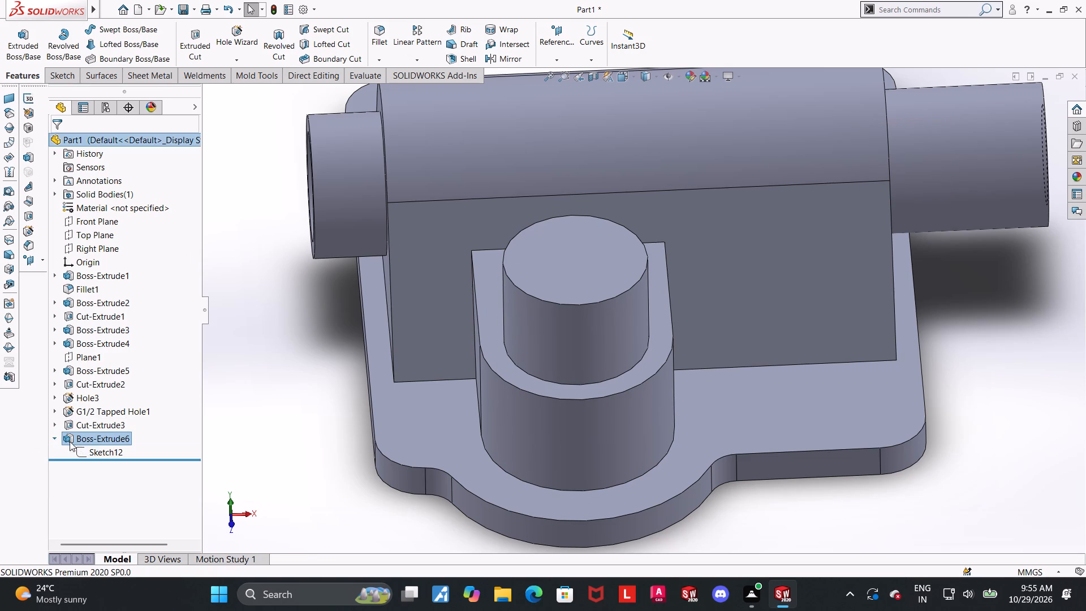
click(88, 450)
middle_drag(511, 296, 518, 494)
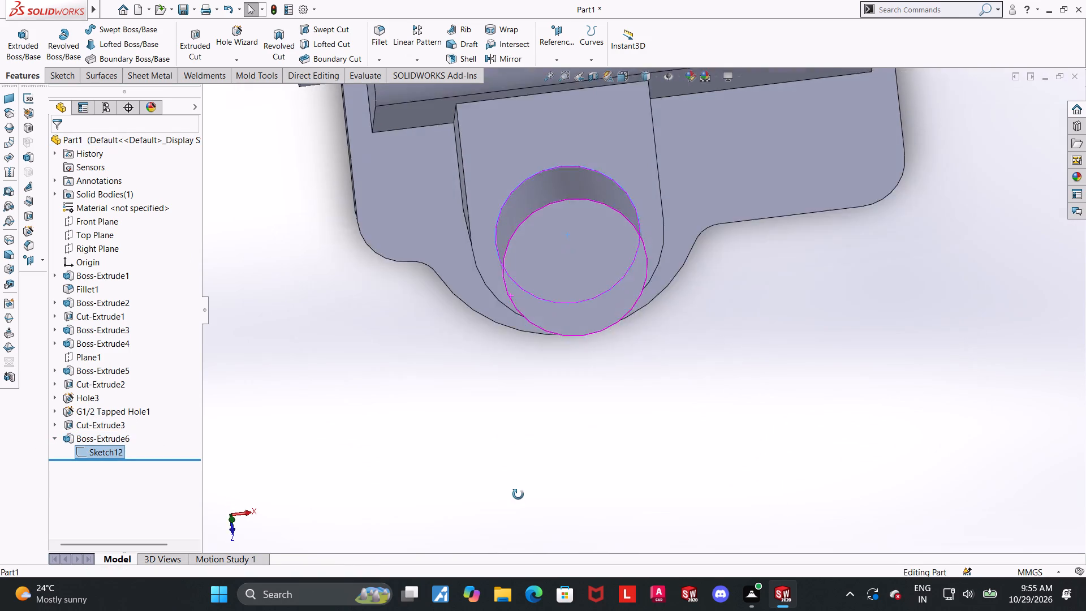
middle_drag(518, 494, 515, 444)
scroll(515, 459, up, 3)
scroll(587, 257, down, 3)
click(111, 455)
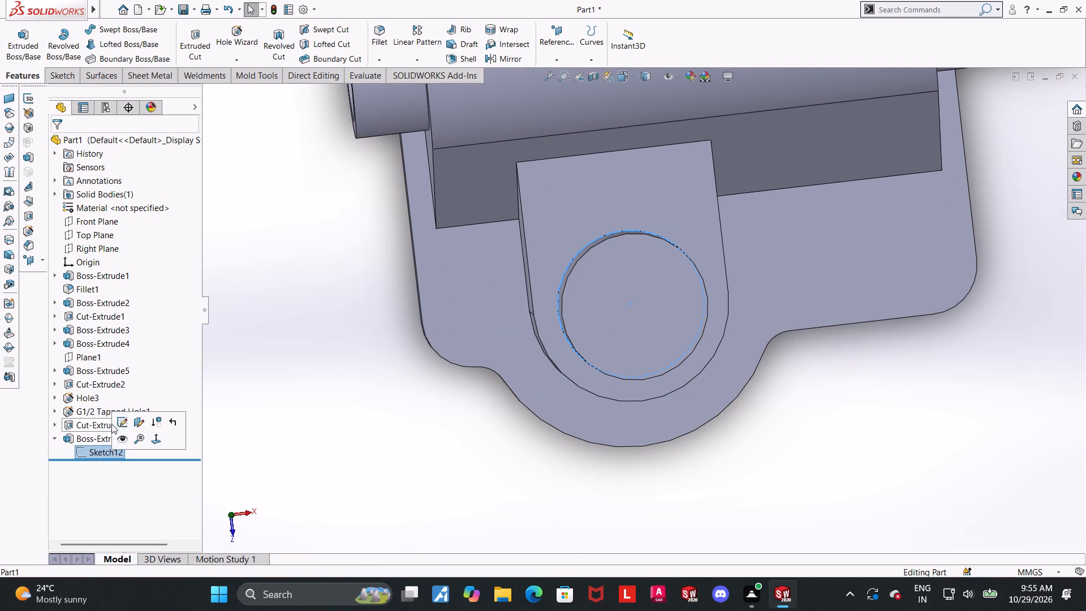
click(118, 418)
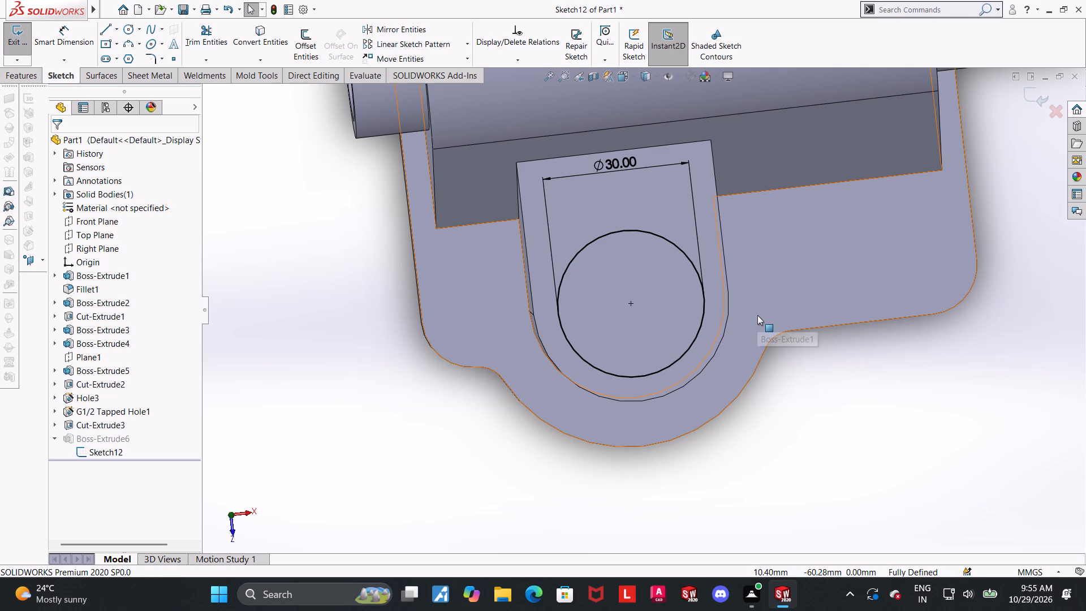
scroll(752, 313, up, 1)
scroll(607, 213, down, 2)
scroll(818, 244, down, 1)
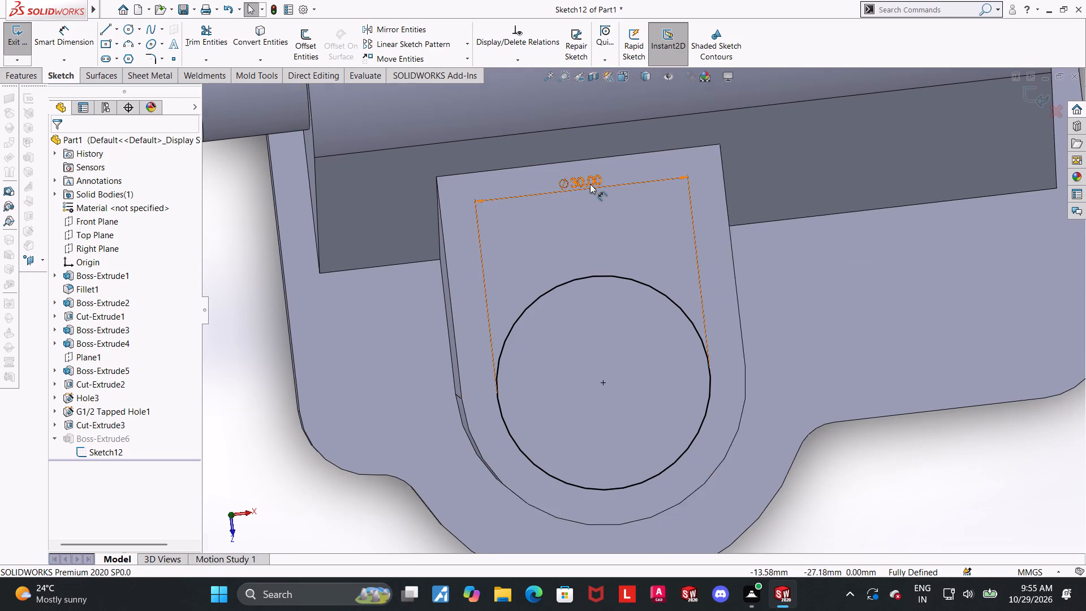
scroll(590, 184, down, 2)
scroll(591, 220, up, 2)
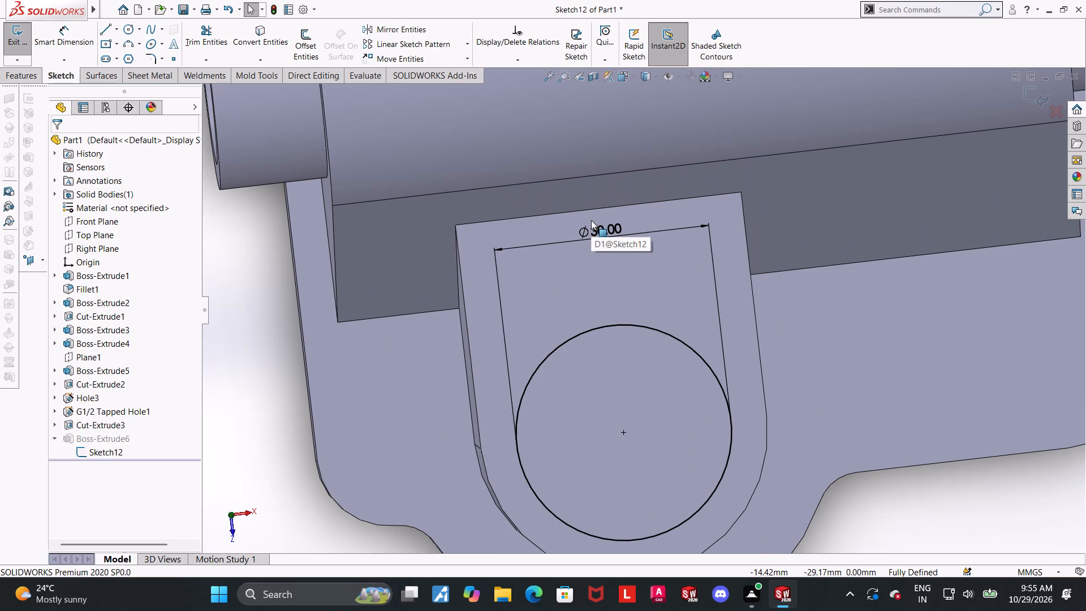
scroll(591, 220, up, 2)
scroll(710, 311, up, 2)
scroll(697, 312, down, 2)
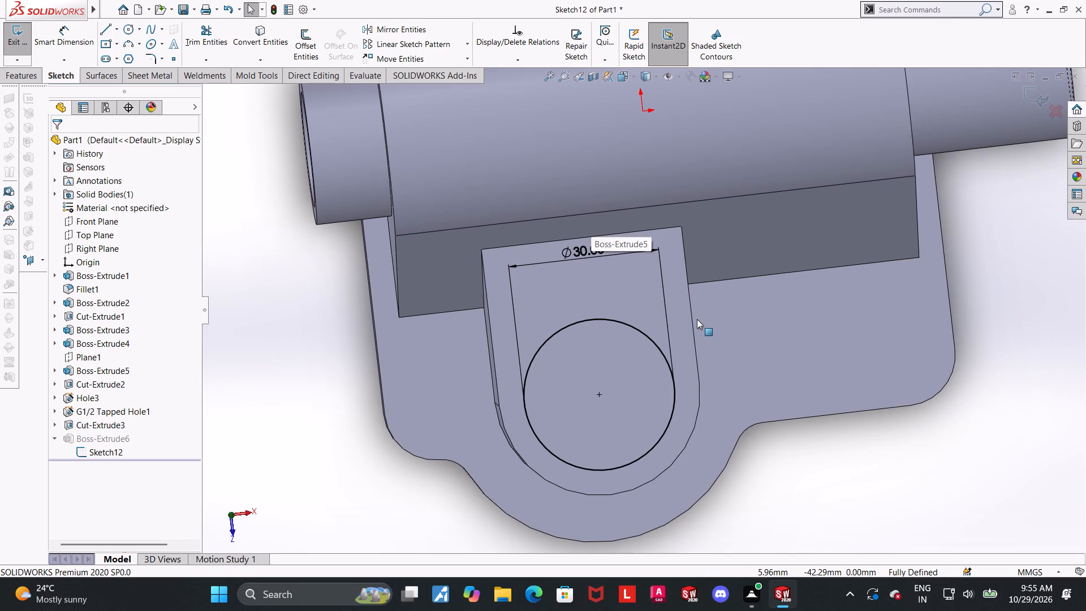
middle_drag(707, 328, 700, 228)
click(1032, 88)
Examine the part from the side and from below, including the round-ended pocket in the plate's underside.
scroll(919, 292, up, 2)
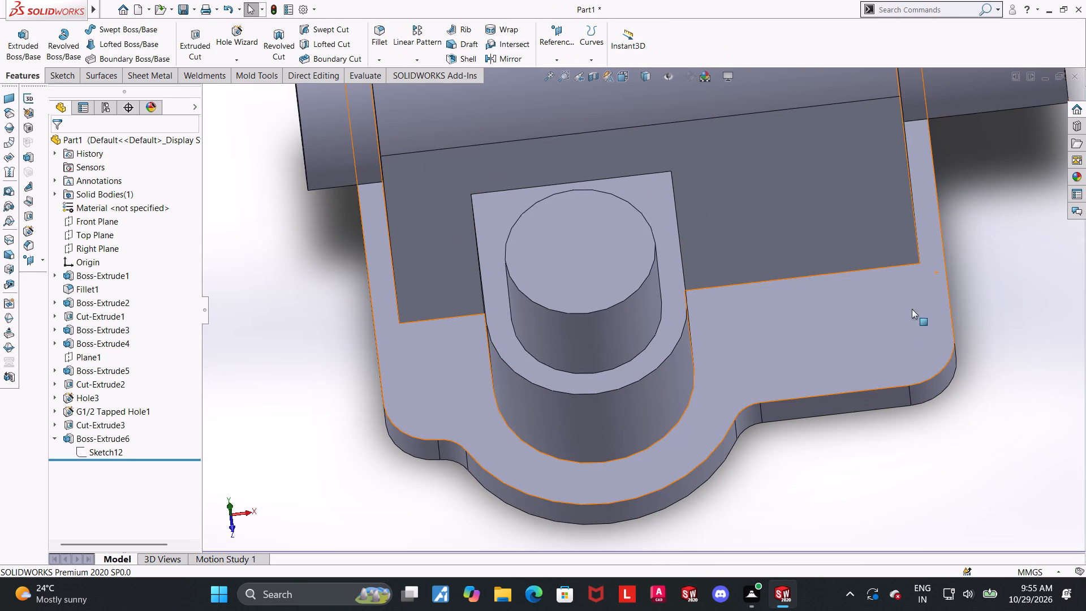
middle_drag(901, 345, 910, 298)
middle_drag(764, 328, 780, 234)
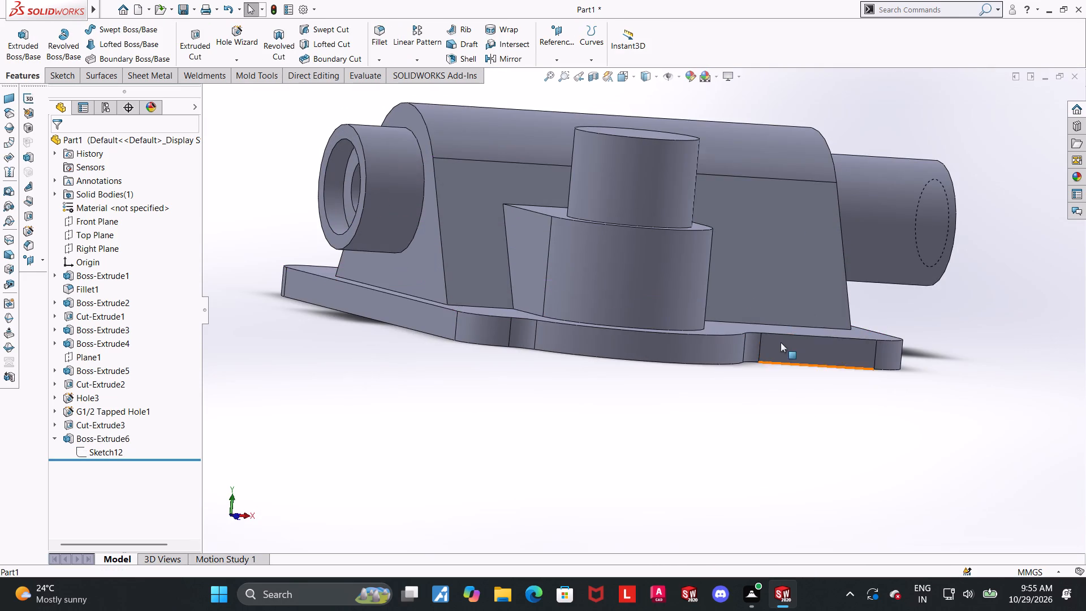
scroll(774, 325, up, 2)
scroll(725, 296, down, 1)
middle_drag(726, 325, 711, 150)
scroll(710, 150, up, 4)
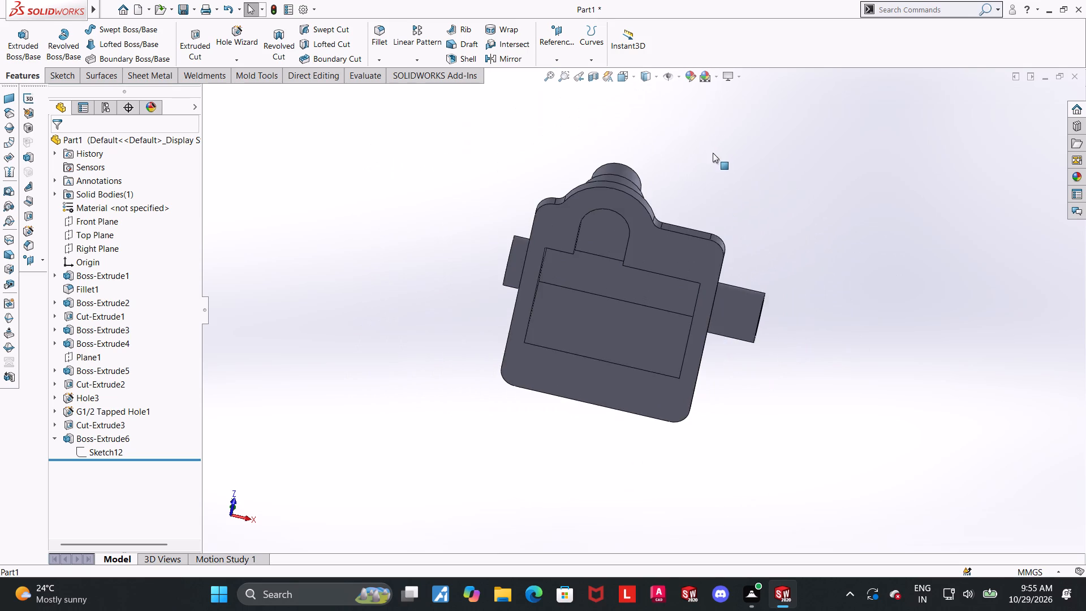
scroll(598, 174, down, 3)
middle_drag(660, 295, 676, 180)
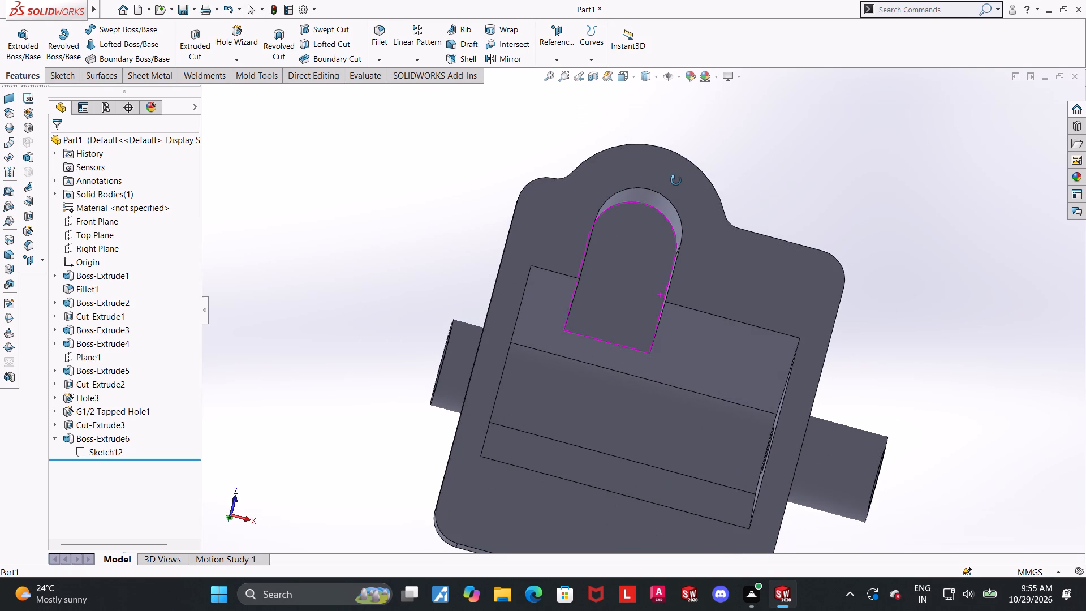
middle_drag(676, 180, 671, 197)
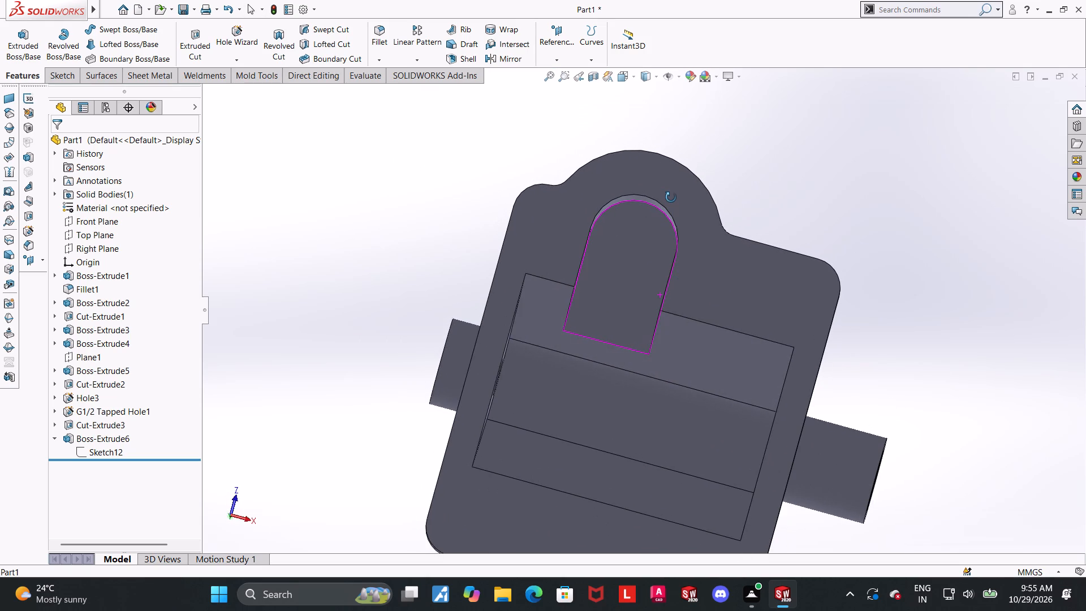
middle_drag(671, 197, 671, 199)
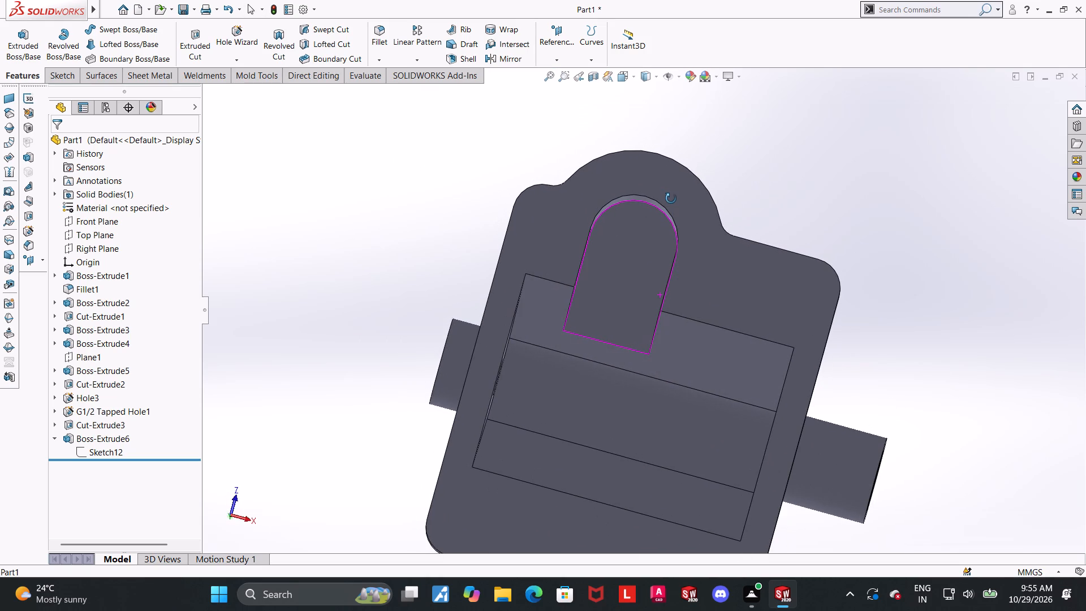
middle_drag(671, 199, 656, 363)
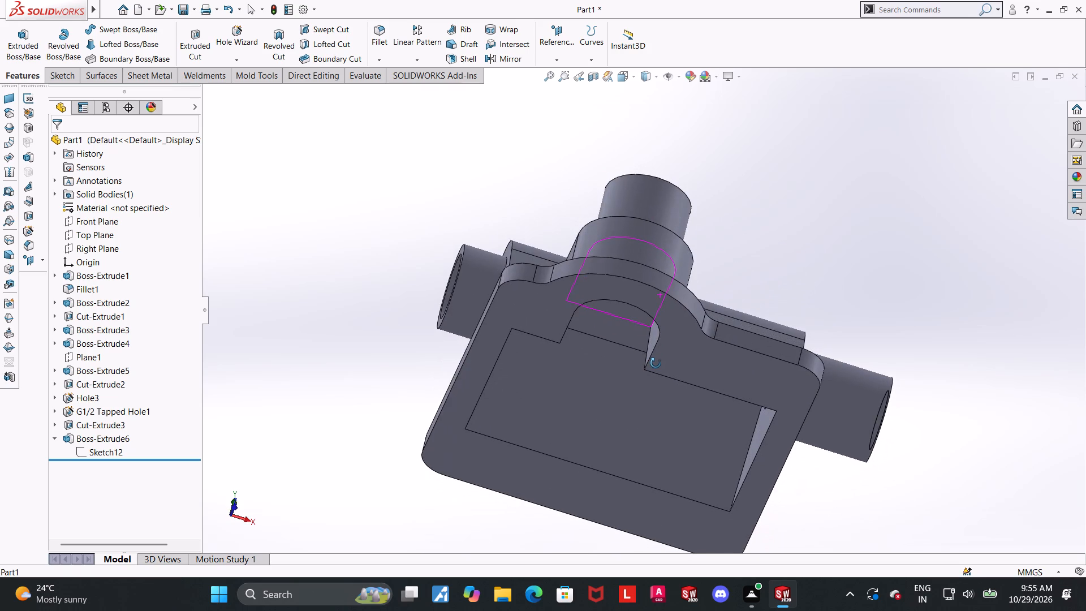
middle_drag(656, 363, 654, 364)
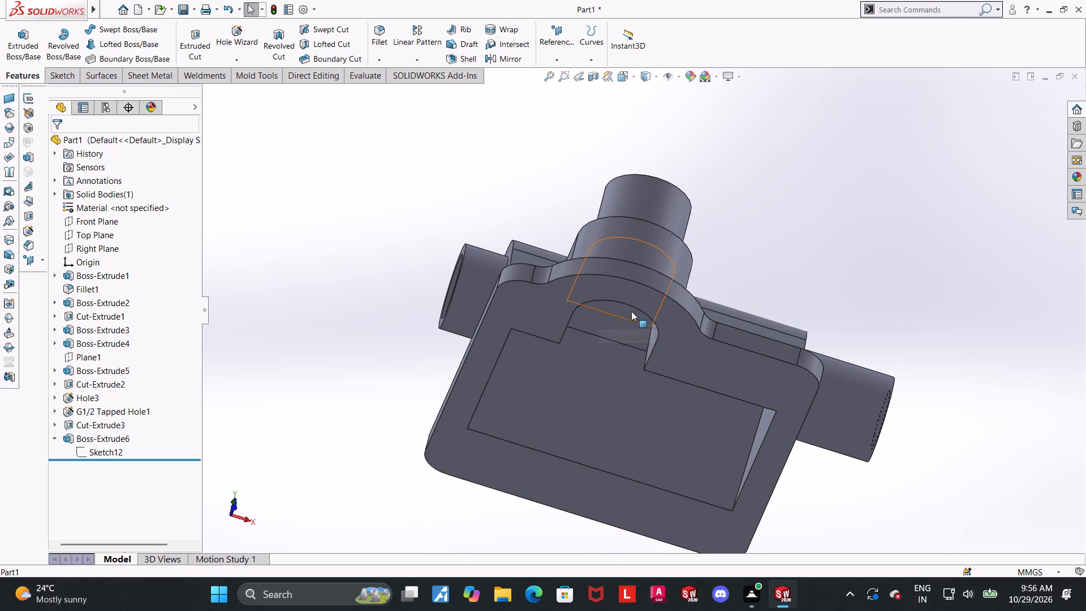
scroll(653, 323, up, 1)
middle_drag(637, 334, 635, 274)
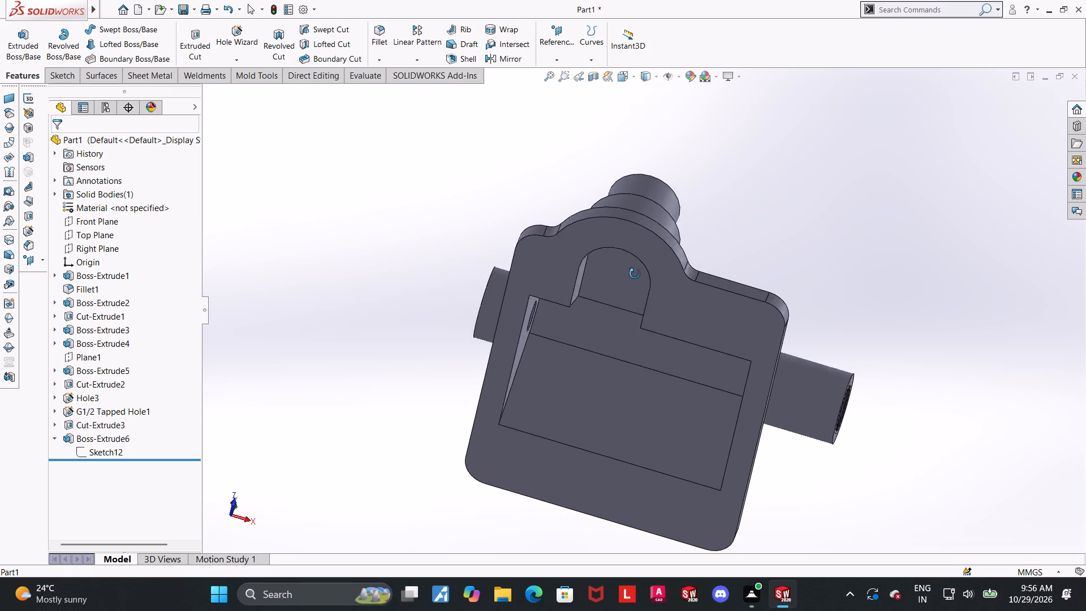
middle_drag(635, 274, 645, 213)
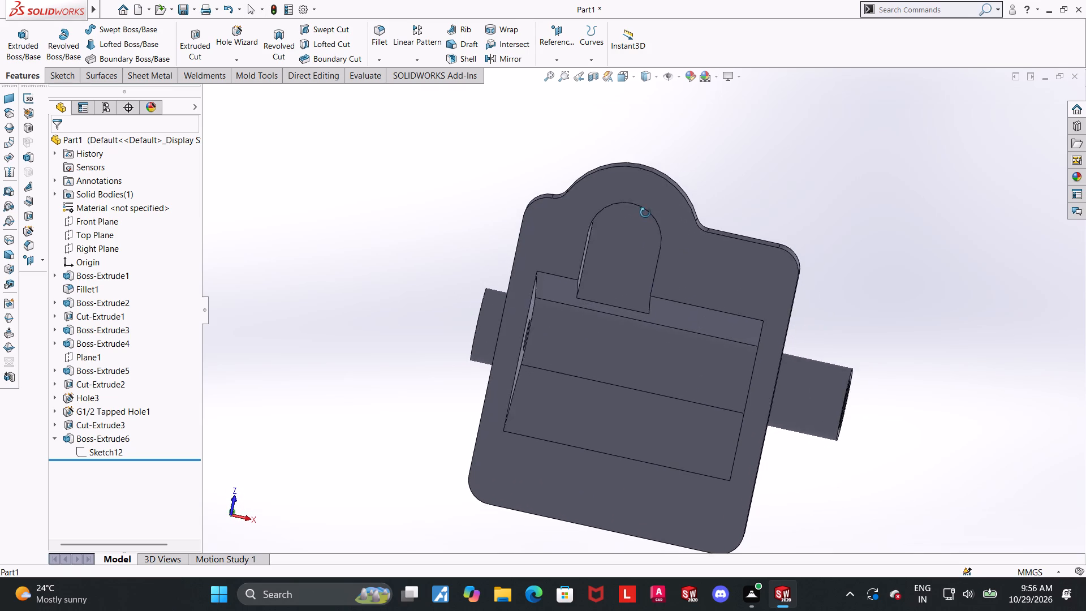
middle_drag(645, 213, 651, 205)
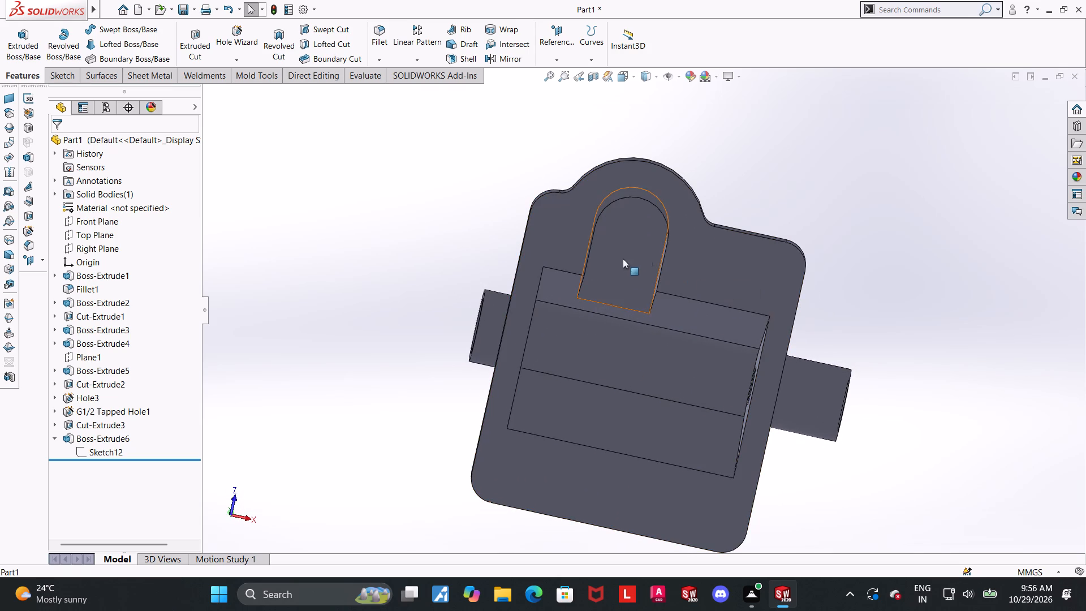
Sketch a circle on the plate's bottom face, centred on the rounded end of the pocket.
click(685, 215)
click(737, 187)
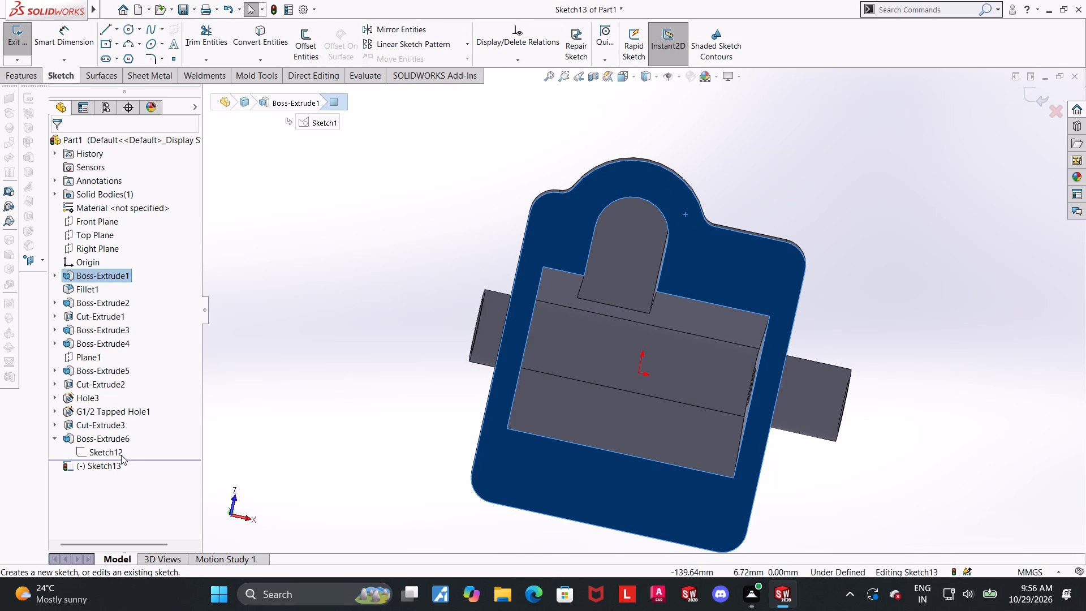
click(117, 464)
click(140, 450)
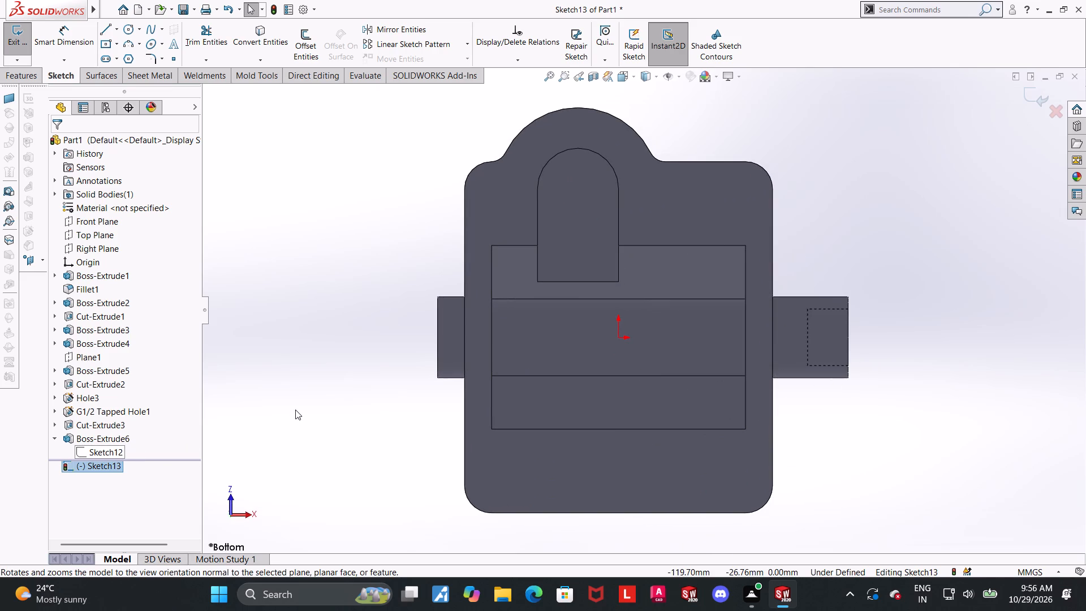
scroll(611, 252, down, 3)
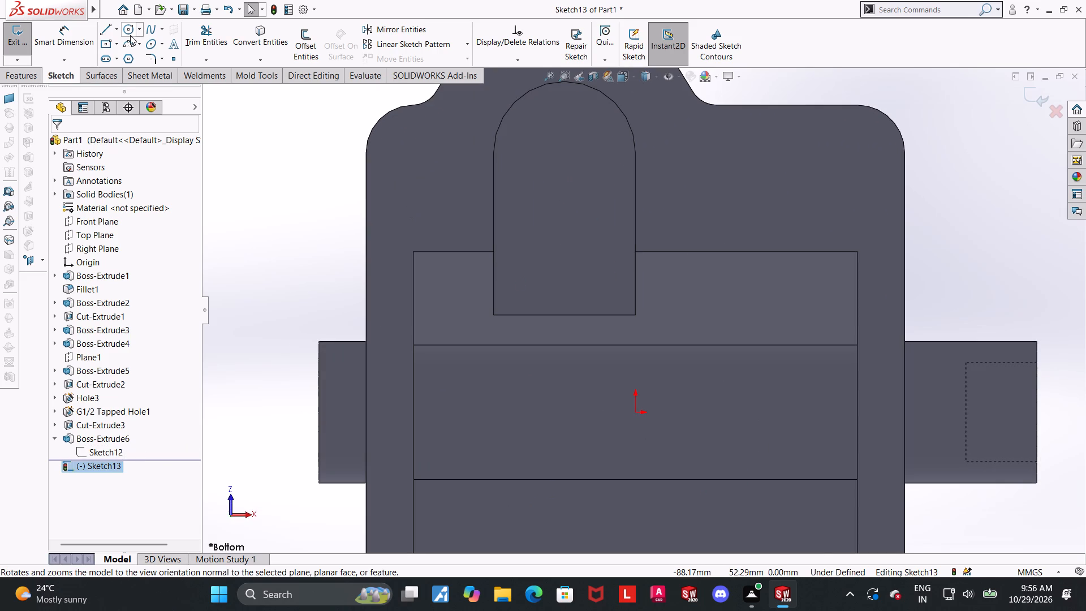
click(131, 33)
scroll(689, 264, up, 3)
scroll(623, 169, down, 3)
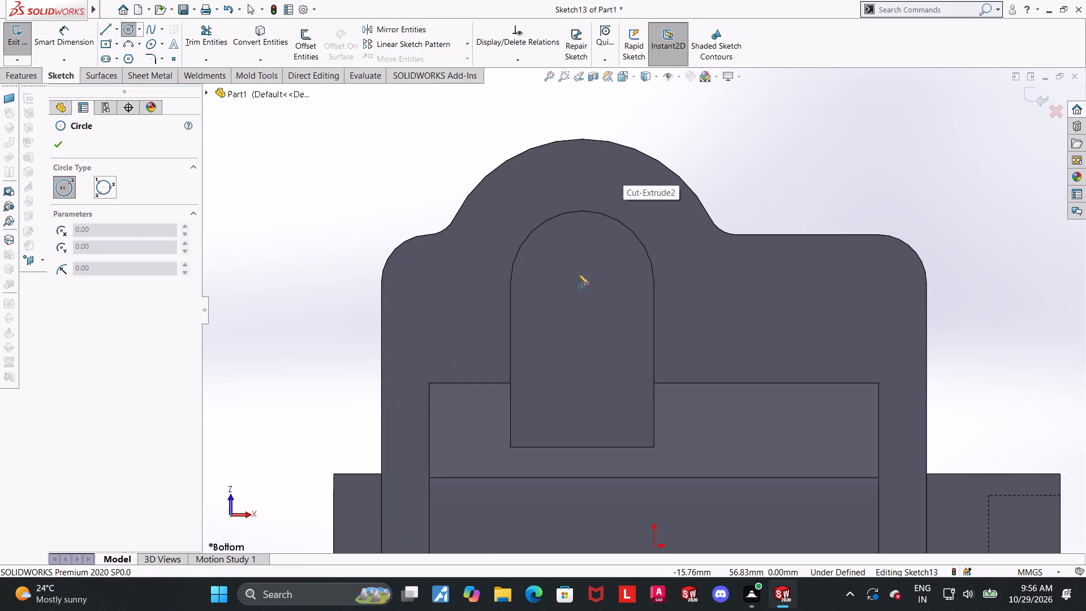
click(582, 283)
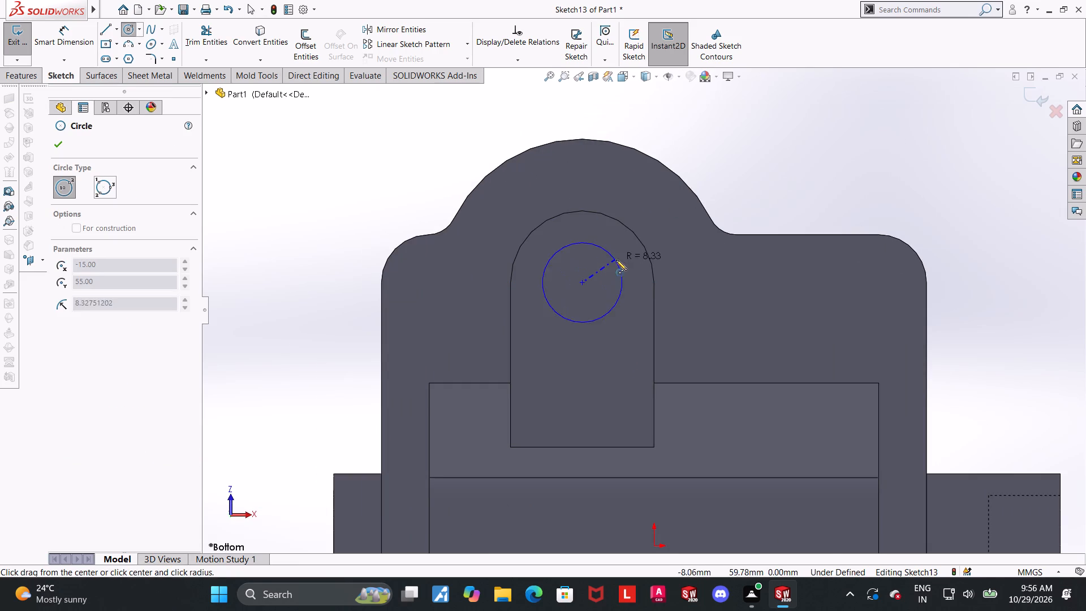
click(620, 255)
key(Escape)
Dimension the circle's diameter to 22 mm and exit the sketch.
click(59, 50)
click(584, 238)
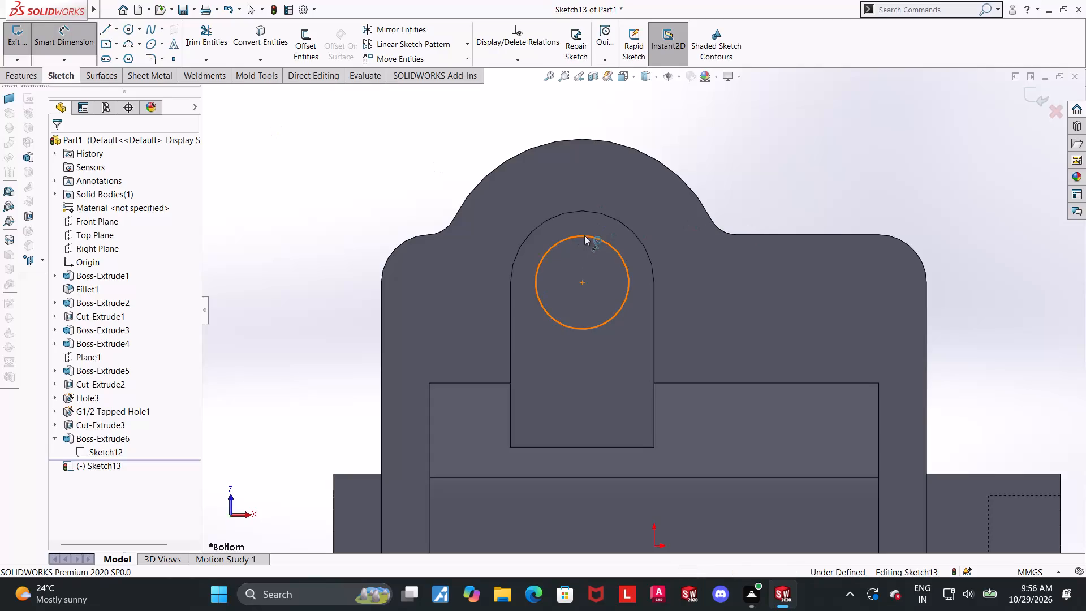
click(583, 123)
text(22)
key(Return)
key(Escape)
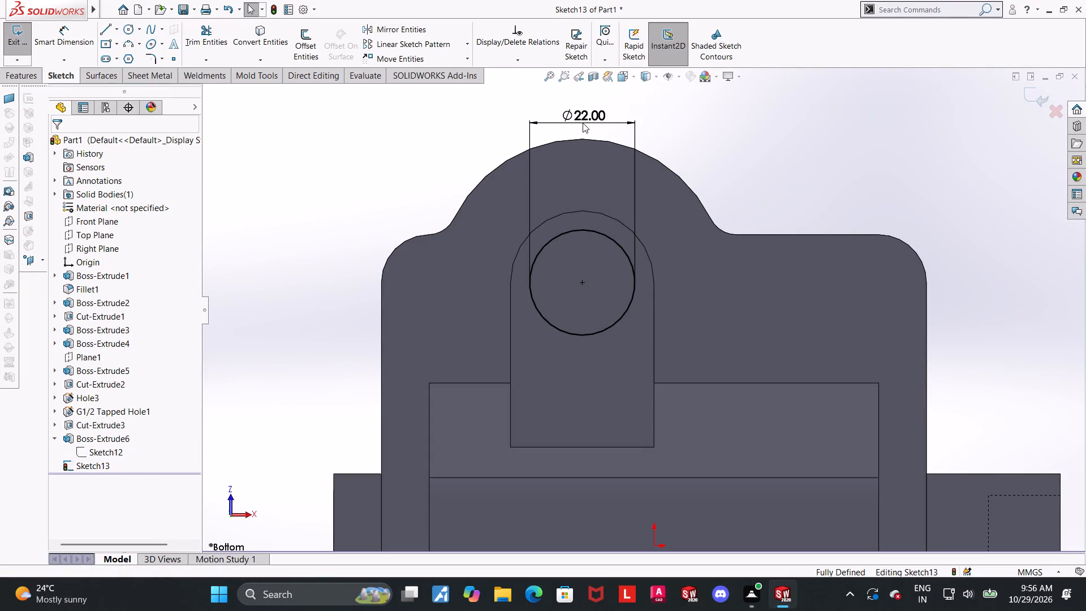
scroll(595, 144, up, 2)
middle_drag(603, 171, 578, 191)
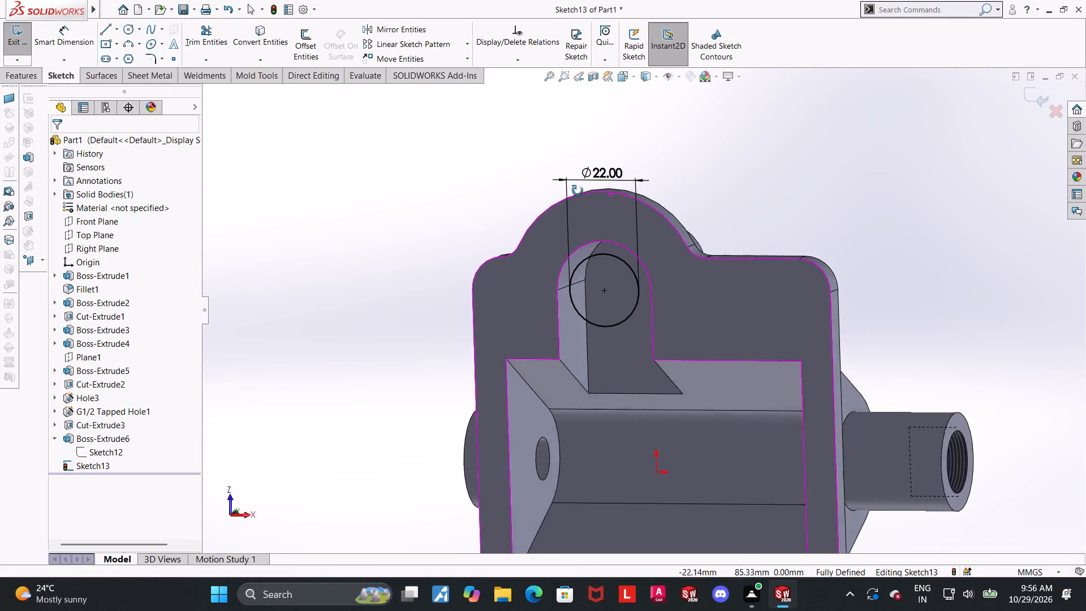
middle_drag(578, 191, 562, 203)
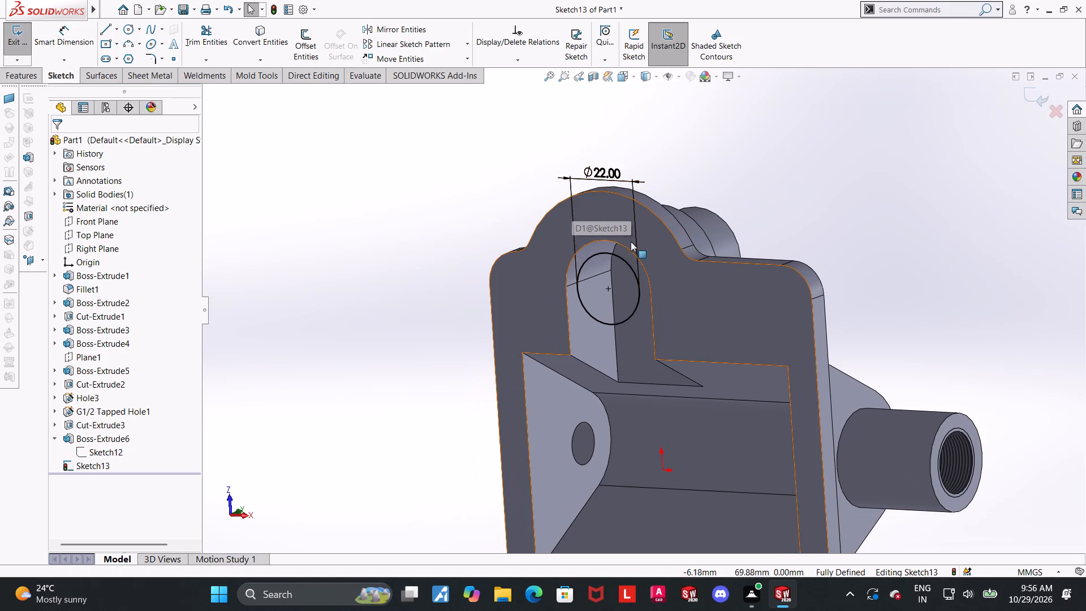
click(1036, 94)
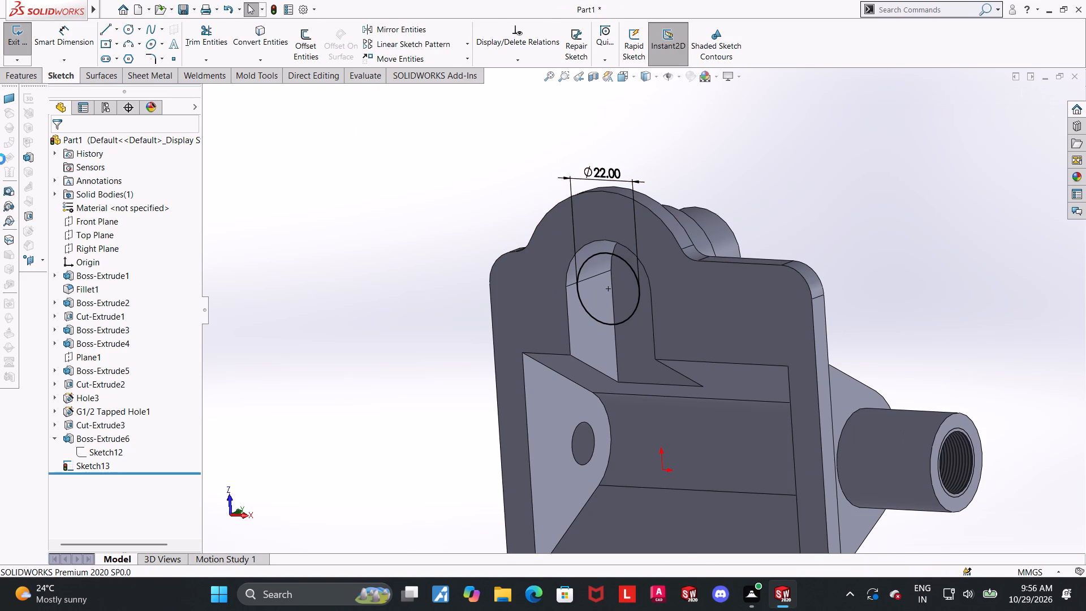
Move the 22 mm circle sketch from the plate's bottom face to the inner end face of the round-ended pocket.
right_click(87, 462)
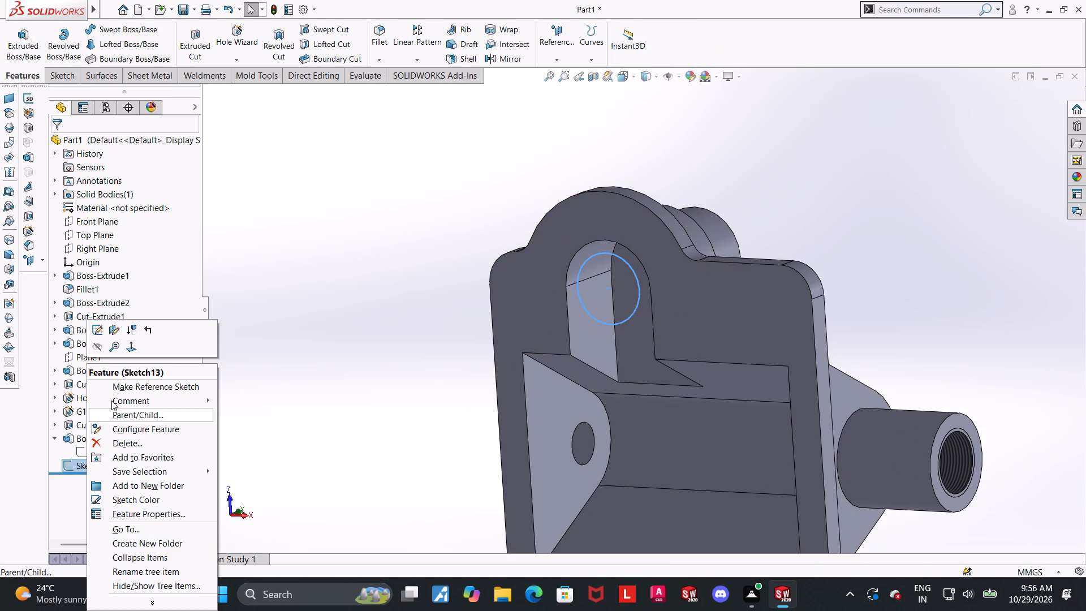
click(111, 330)
click(626, 334)
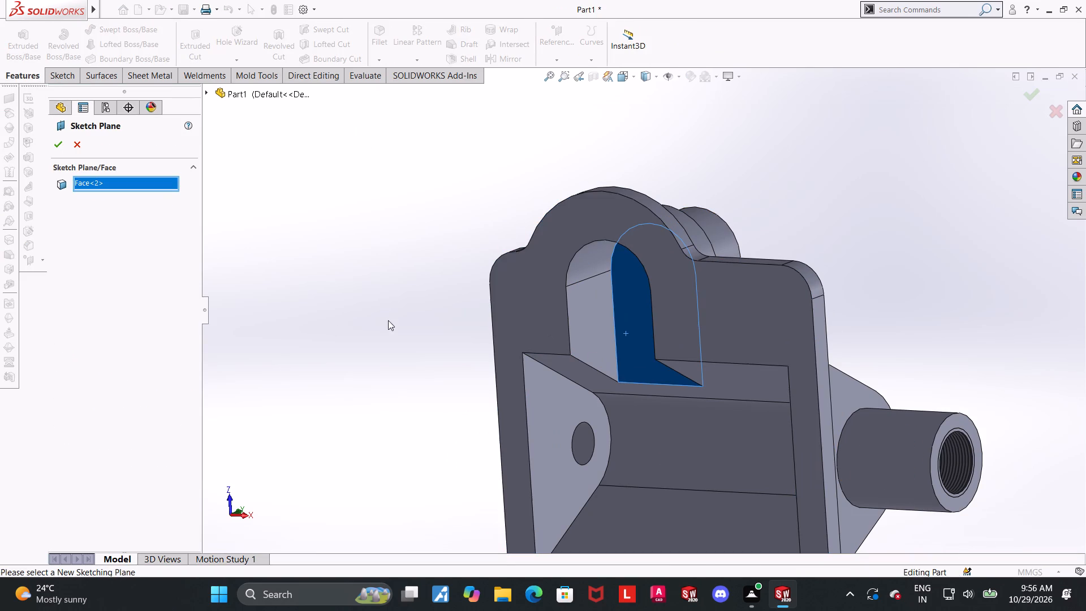
click(53, 143)
click(348, 282)
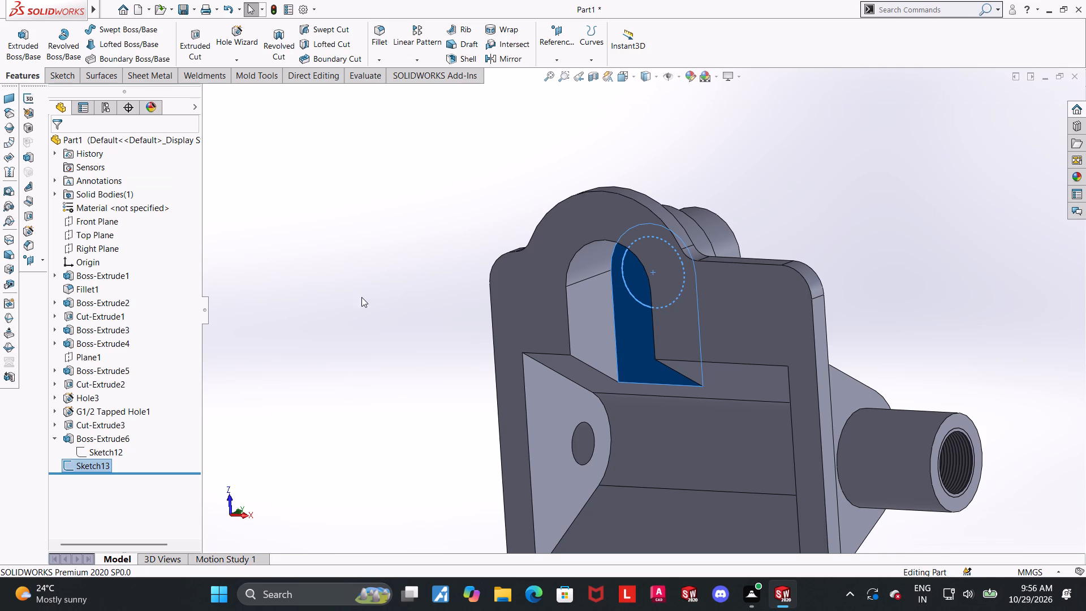
Extrude the 22 mm circle on the pocket's inner end face as a blind boss 3 mm deep, merged with the body.
click(27, 46)
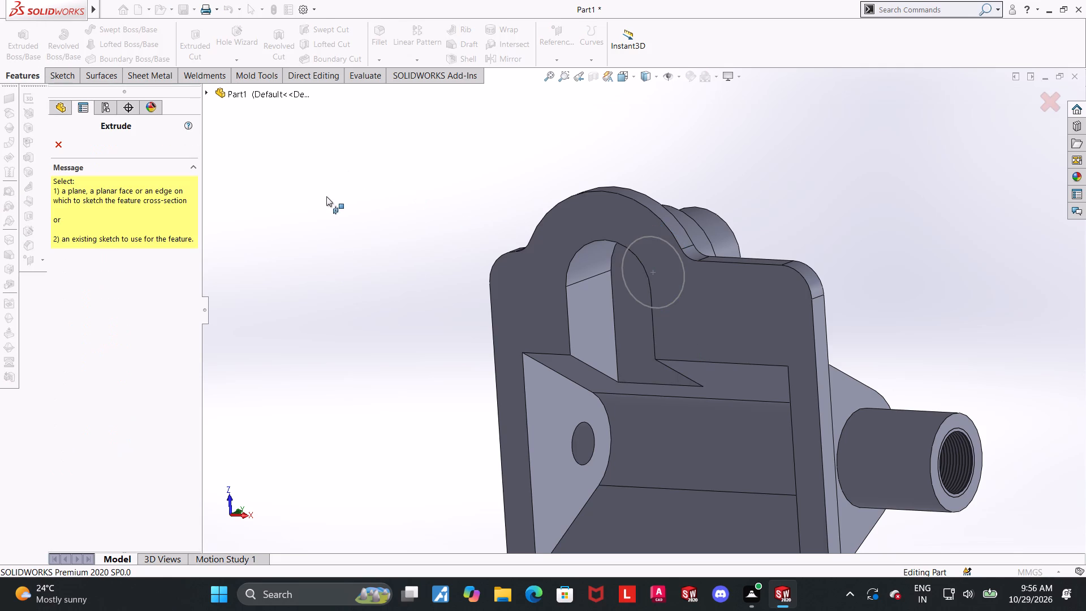
click(208, 89)
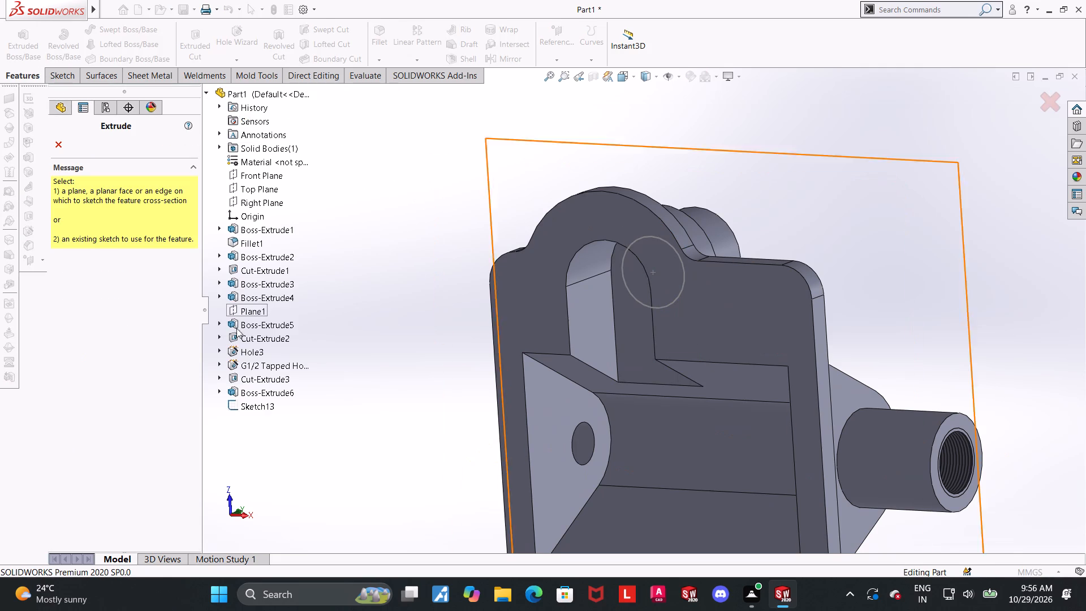
click(236, 409)
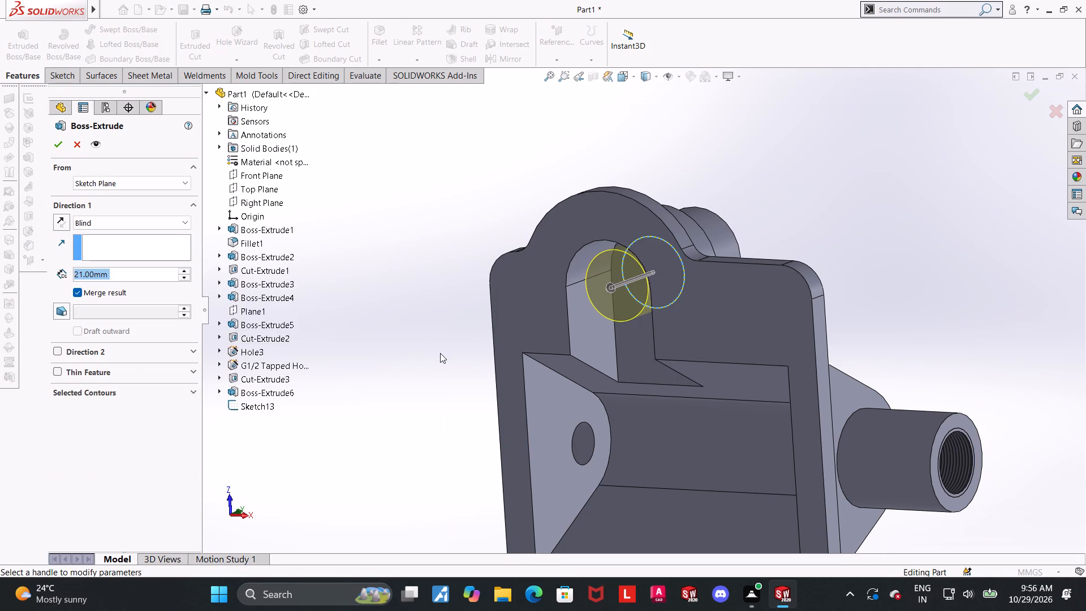
middle_drag(629, 305, 505, 457)
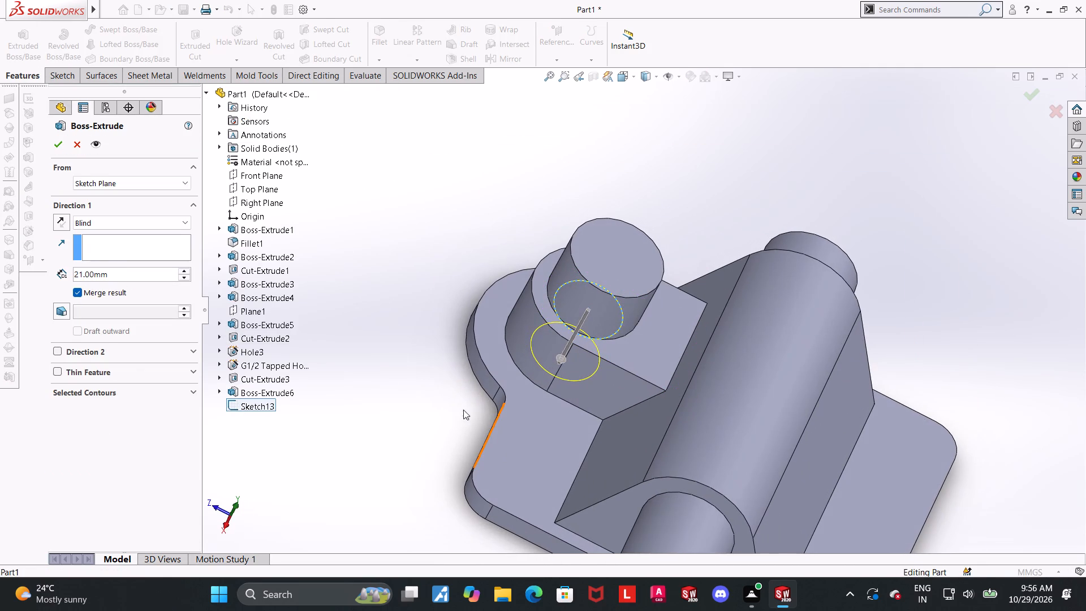
click(119, 276)
drag(130, 275, 0, 290)
key(3)
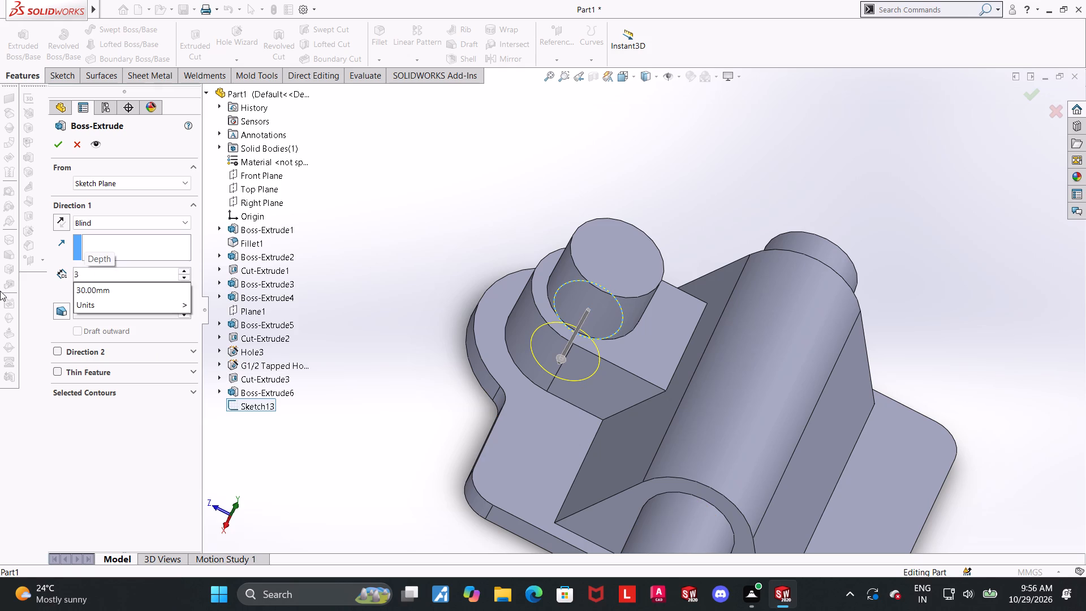
key(Return)
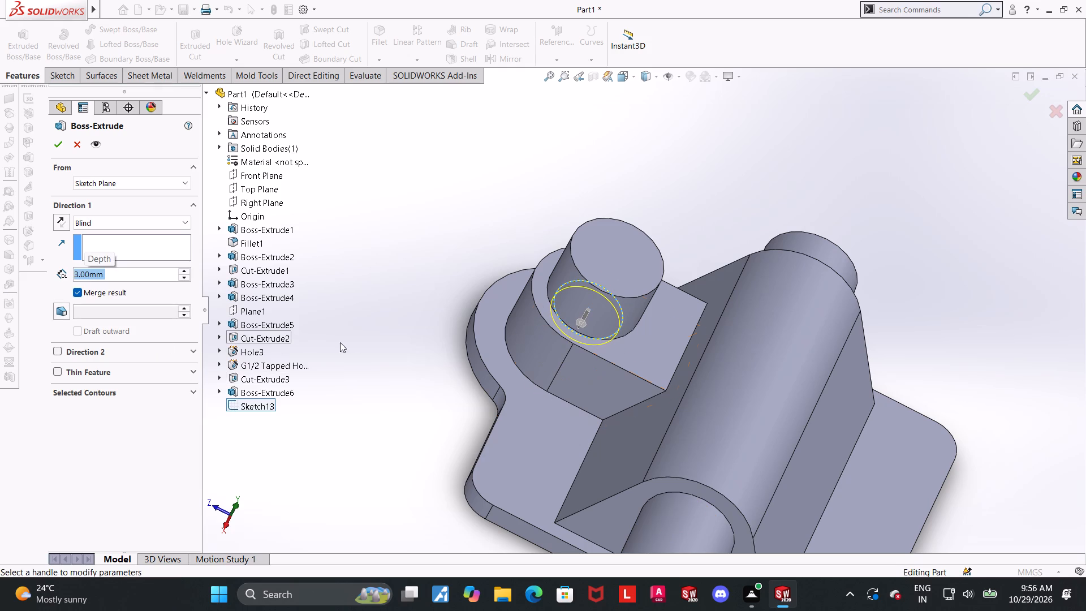
middle_drag(610, 348, 734, 0)
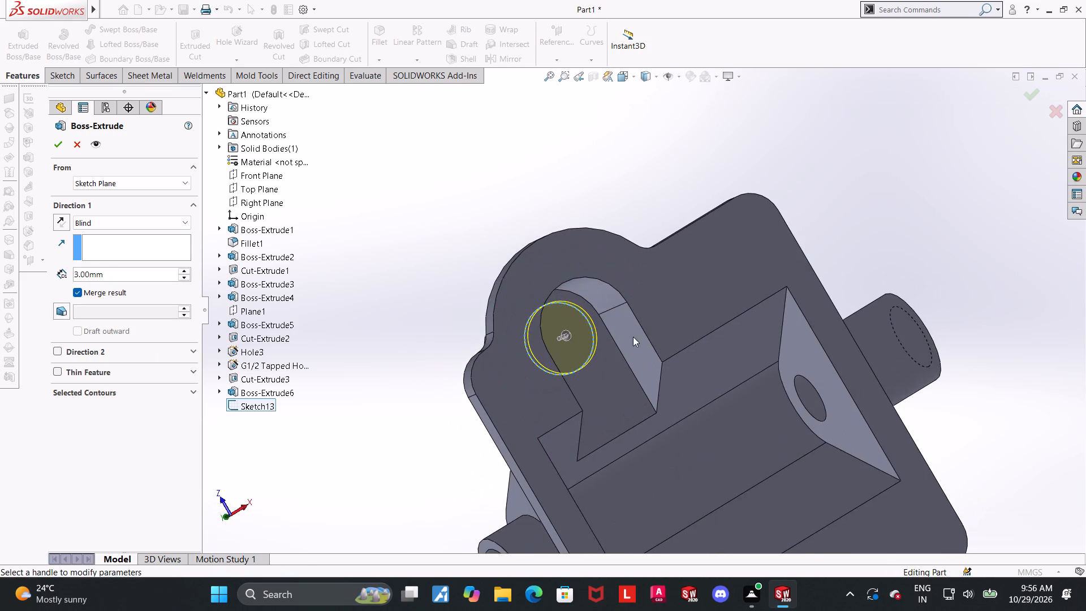
middle_drag(588, 382, 550, 316)
scroll(567, 323, down, 4)
middle_drag(620, 406, 605, 326)
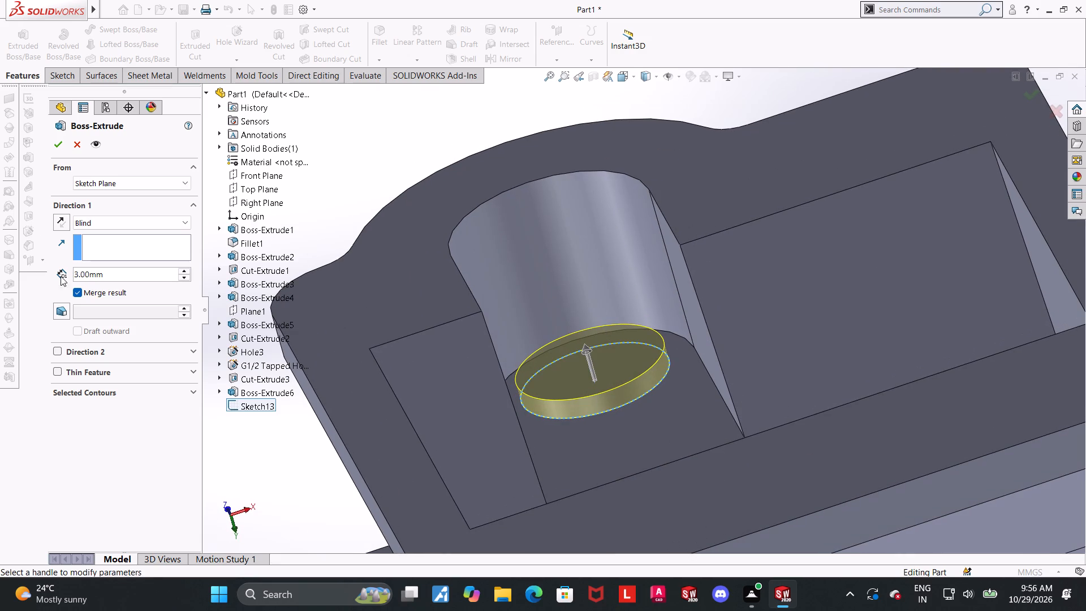
click(57, 150)
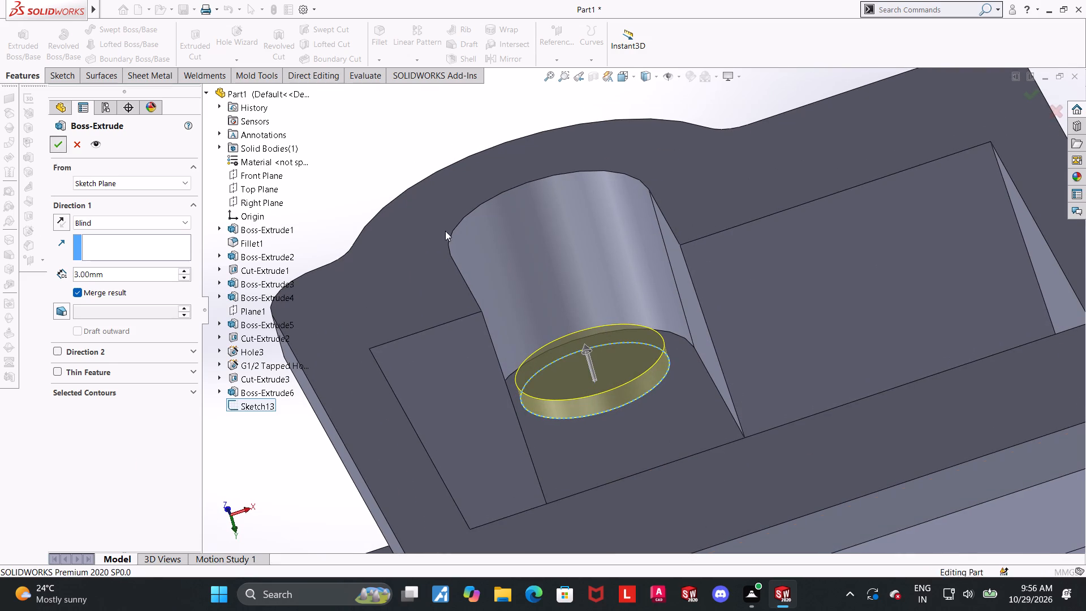
Examine the new 22 mm disc inside the round-ended pocket and the part's outside from several angles.
scroll(722, 149, up, 3)
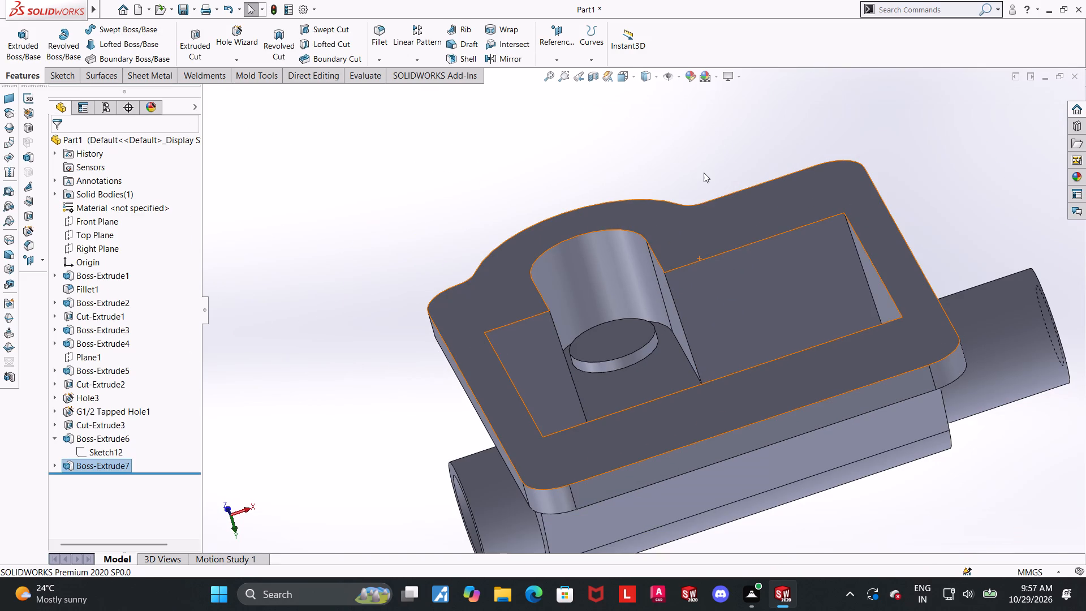
middle_drag(694, 190, 657, 442)
middle_drag(653, 215, 674, 262)
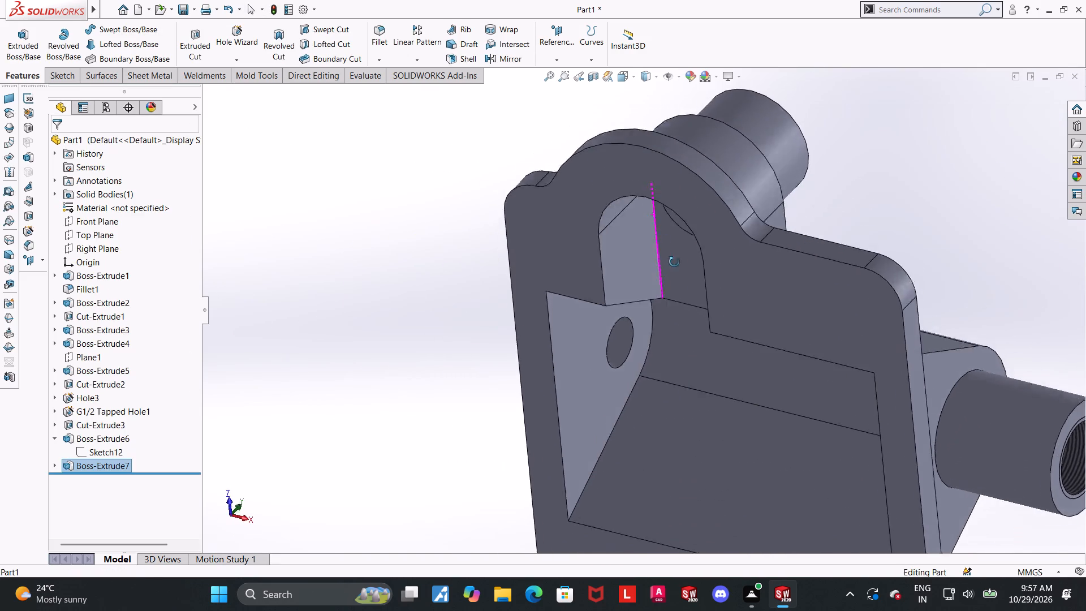
middle_drag(674, 262, 590, 443)
scroll(587, 405, up, 3)
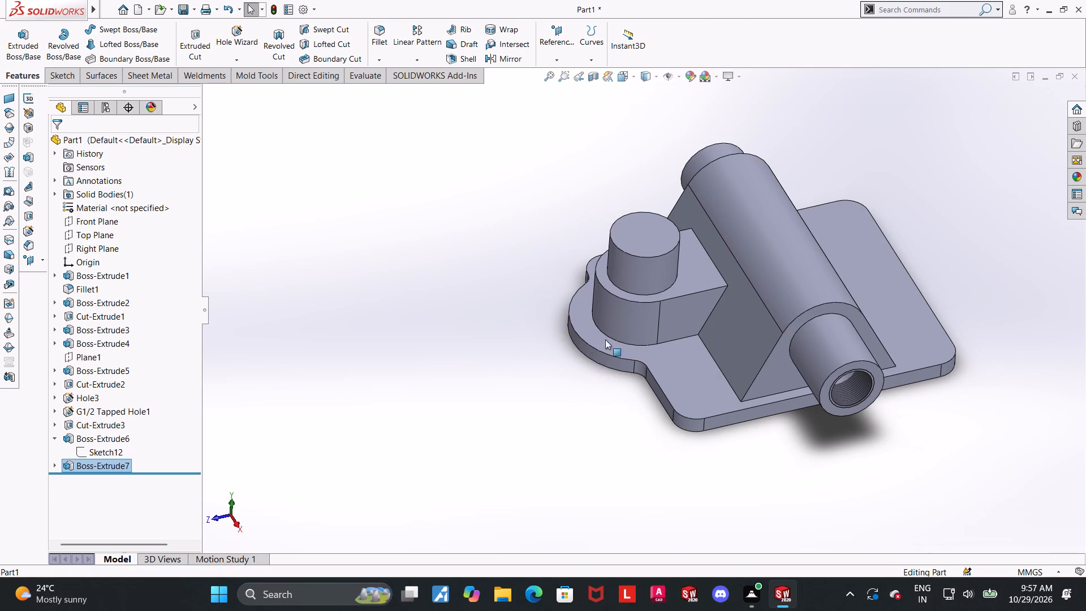
middle_drag(623, 325, 705, 85)
scroll(776, 212, down, 4)
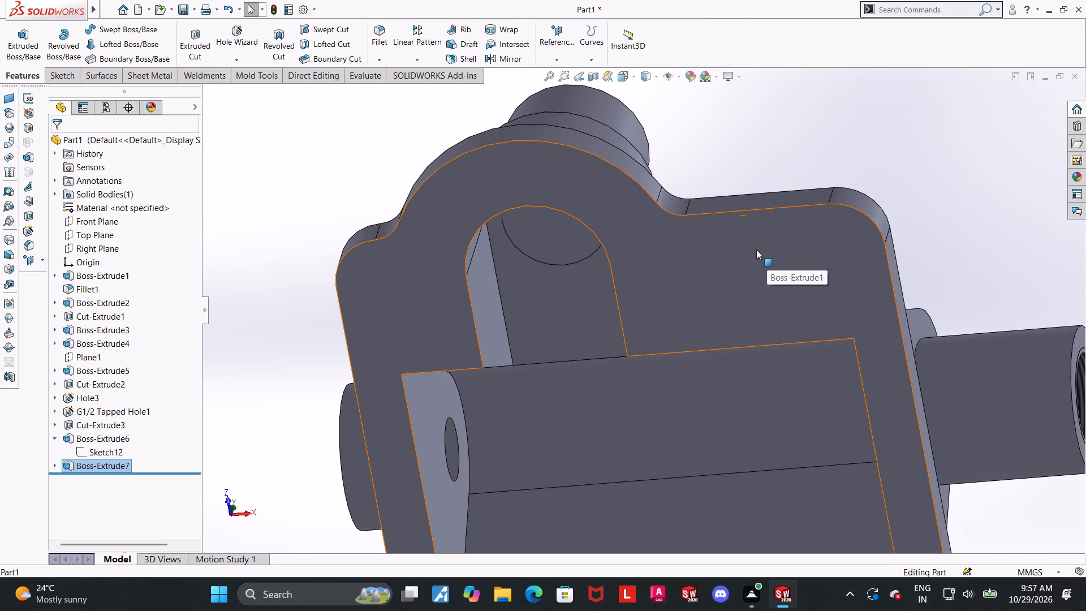
scroll(709, 243, down, 1)
middle_drag(691, 260, 679, 204)
scroll(679, 204, up, 2)
scroll(597, 216, down, 3)
middle_drag(647, 275, 646, 194)
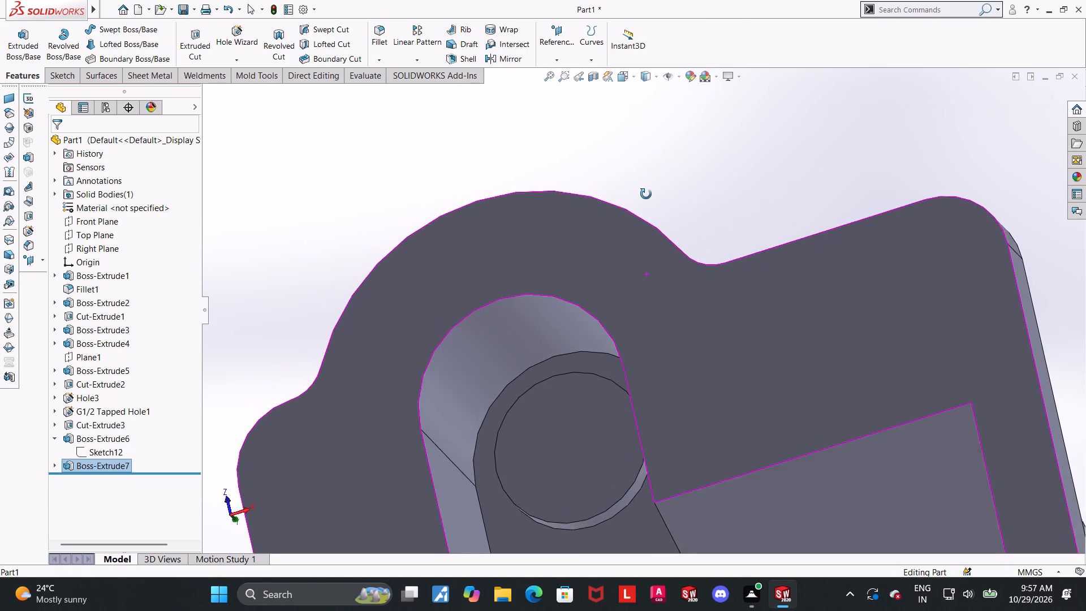
middle_drag(646, 194, 646, 190)
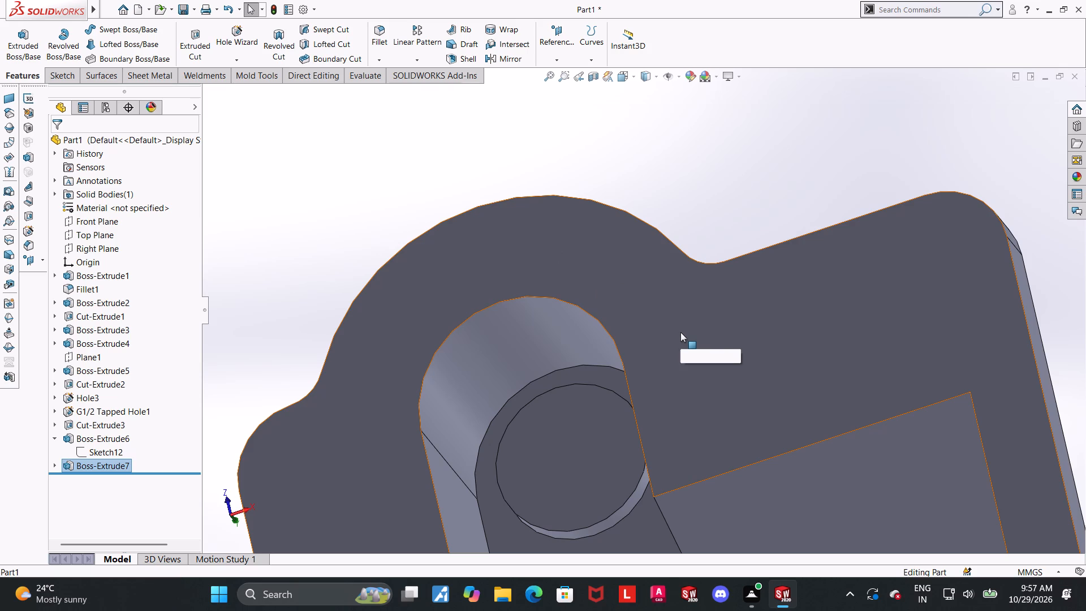
middle_drag(607, 362, 610, 244)
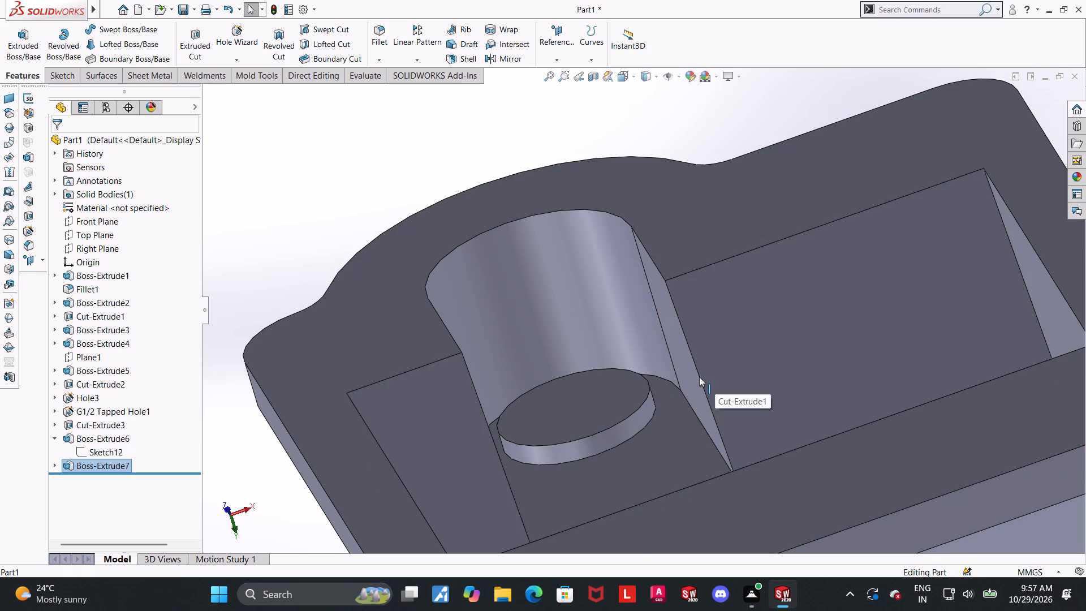
scroll(699, 377, up, 1)
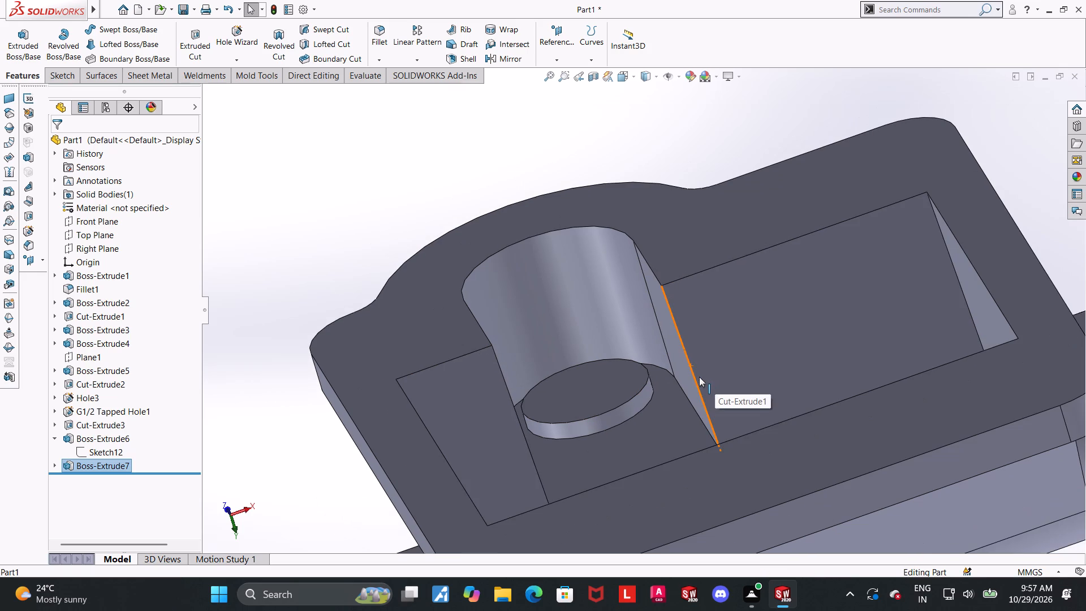
scroll(773, 352, up, 3)
middle_drag(773, 333, 775, 362)
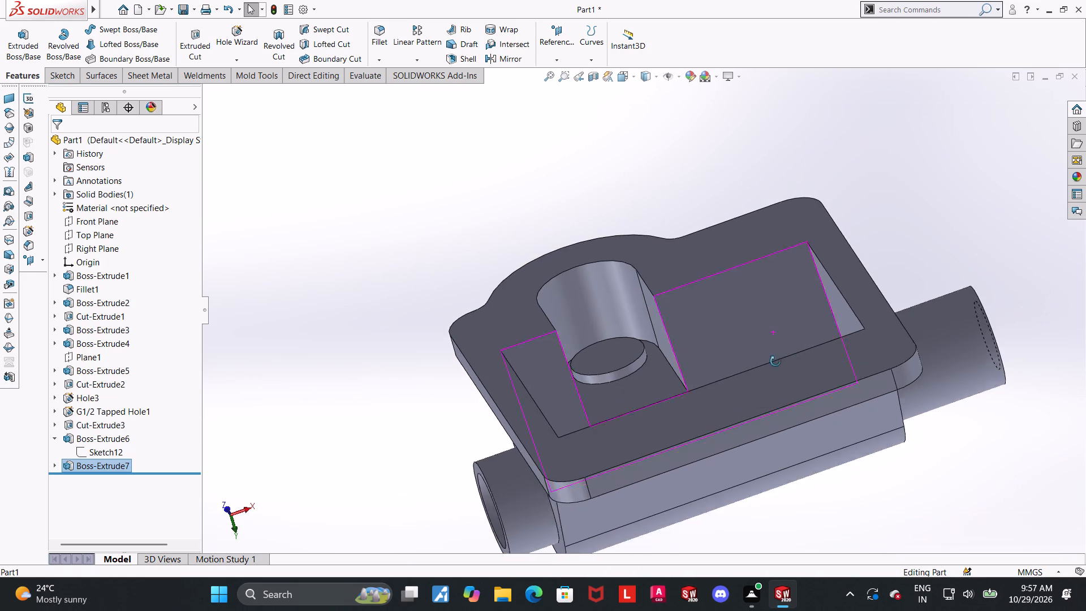
middle_drag(775, 362, 772, 577)
middle_drag(693, 189, 691, 466)
scroll(687, 214, up, 1)
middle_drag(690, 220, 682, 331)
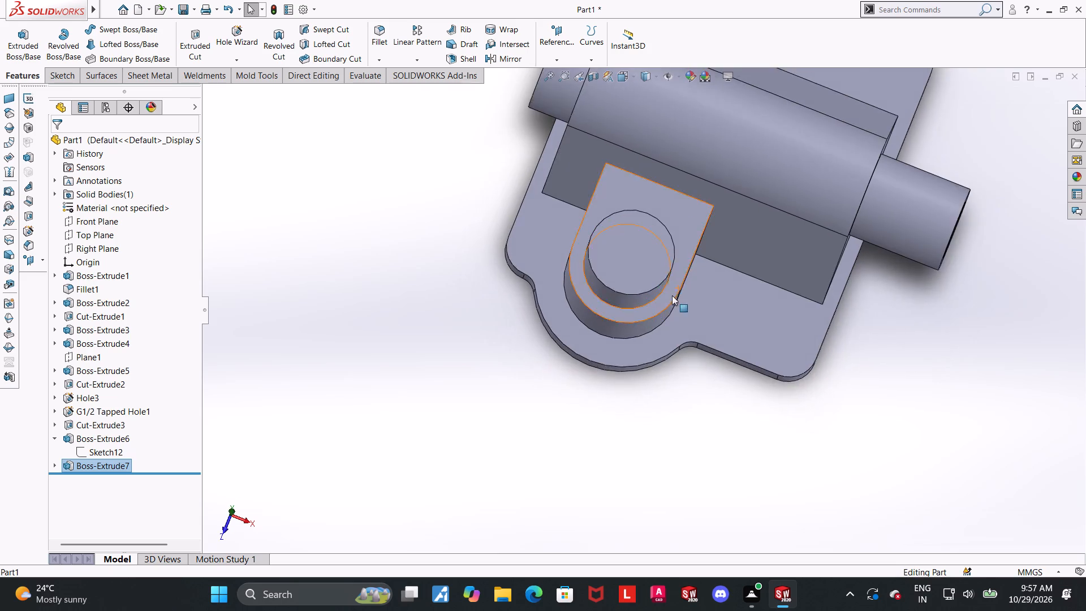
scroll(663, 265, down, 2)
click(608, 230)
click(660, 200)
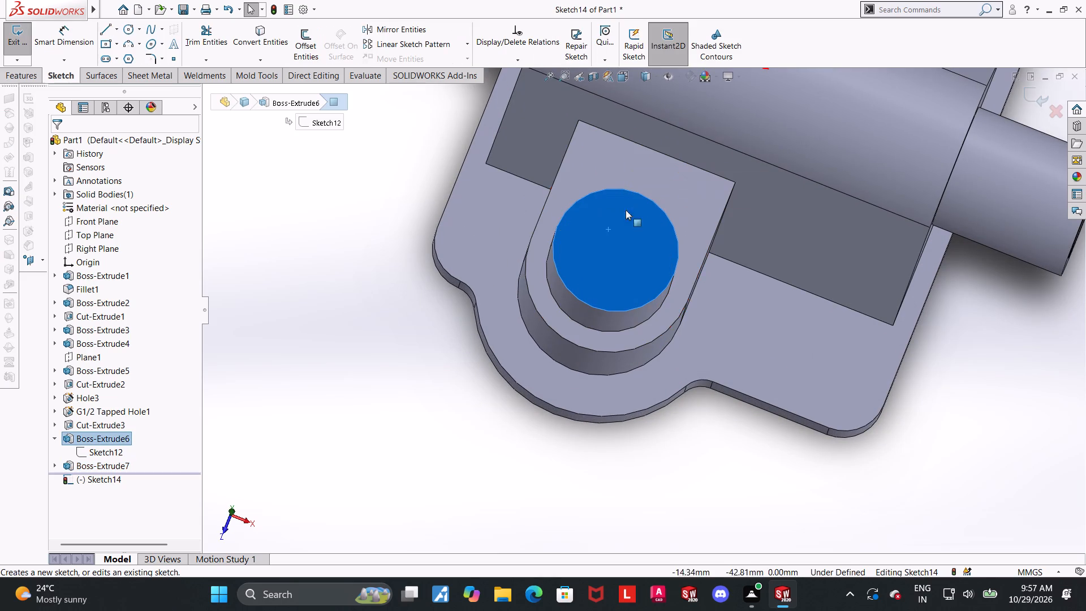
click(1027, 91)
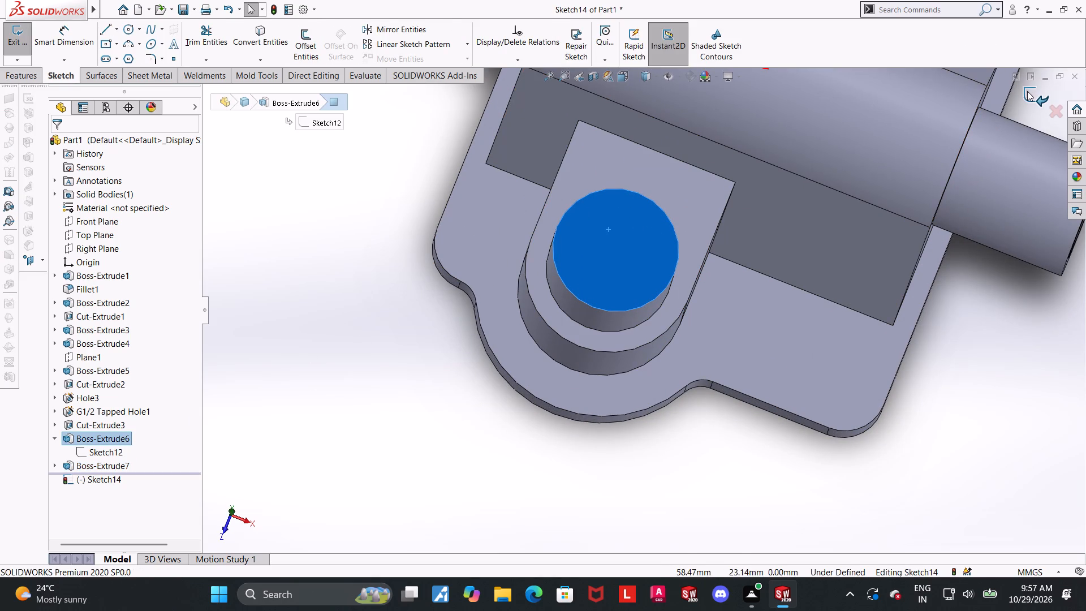
Start a Hole Wizard hole and set it to a legacy hole of the Counterbored type.
click(244, 38)
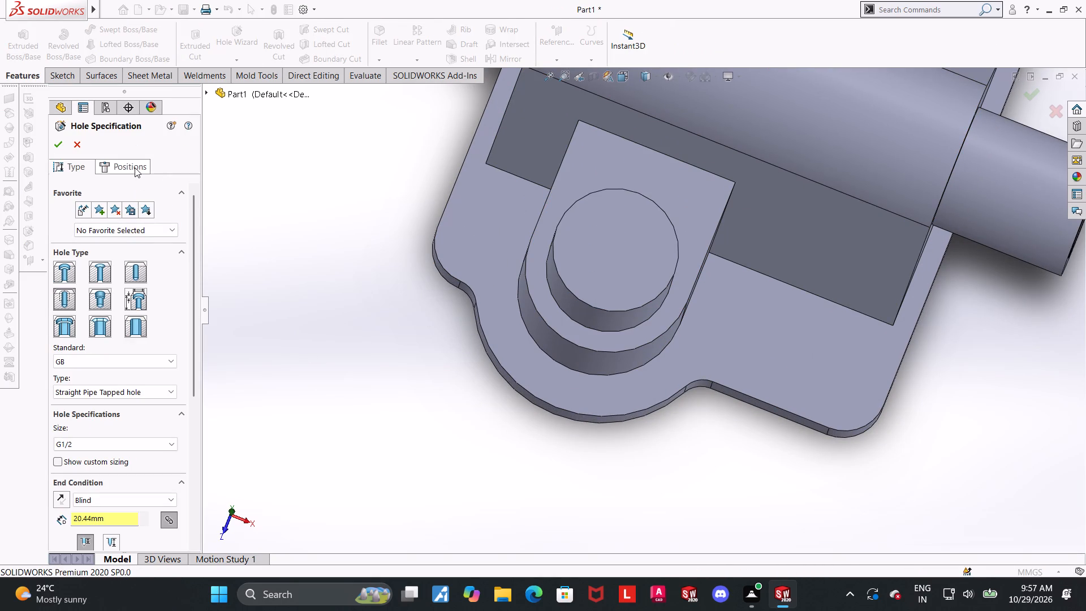
click(143, 296)
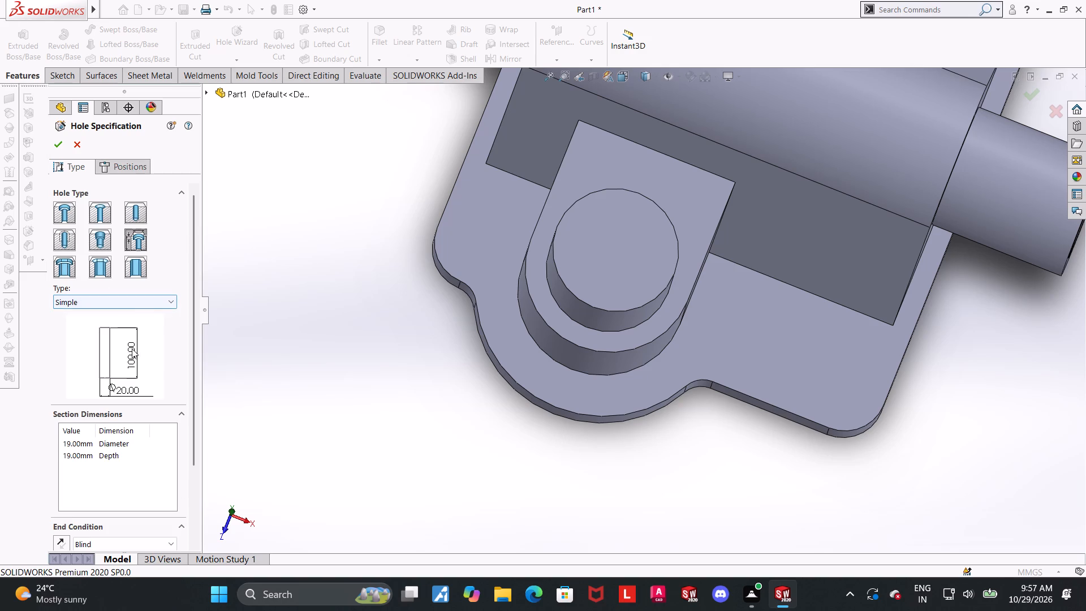
click(132, 308)
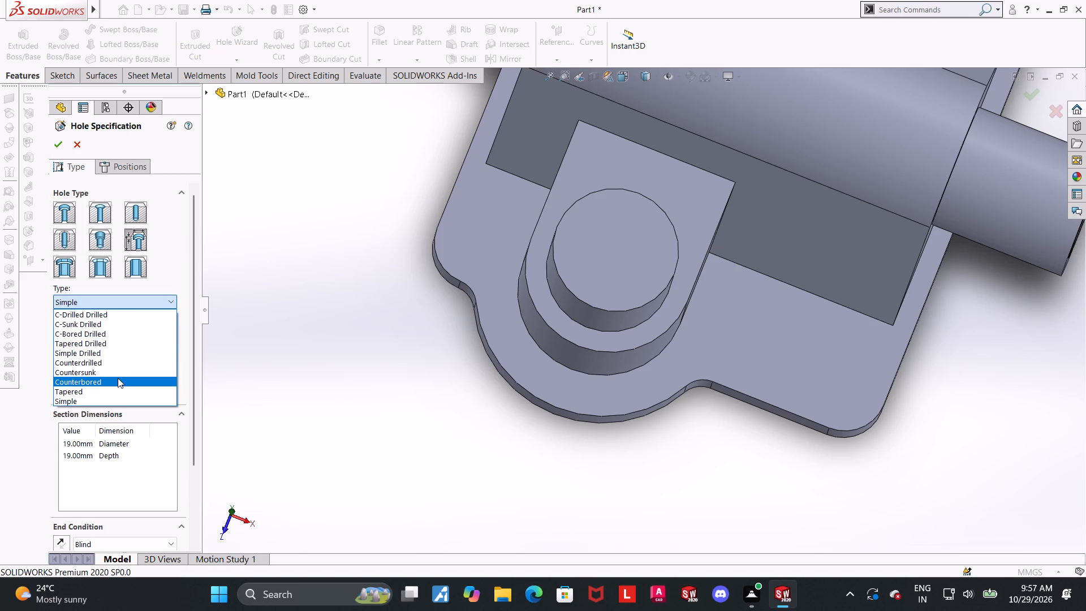
click(118, 378)
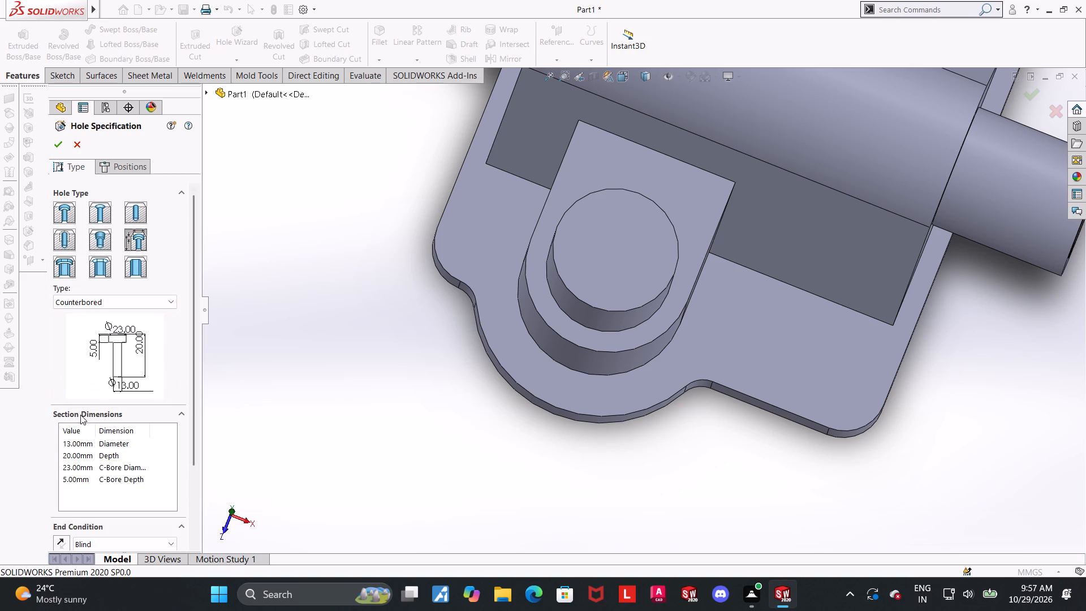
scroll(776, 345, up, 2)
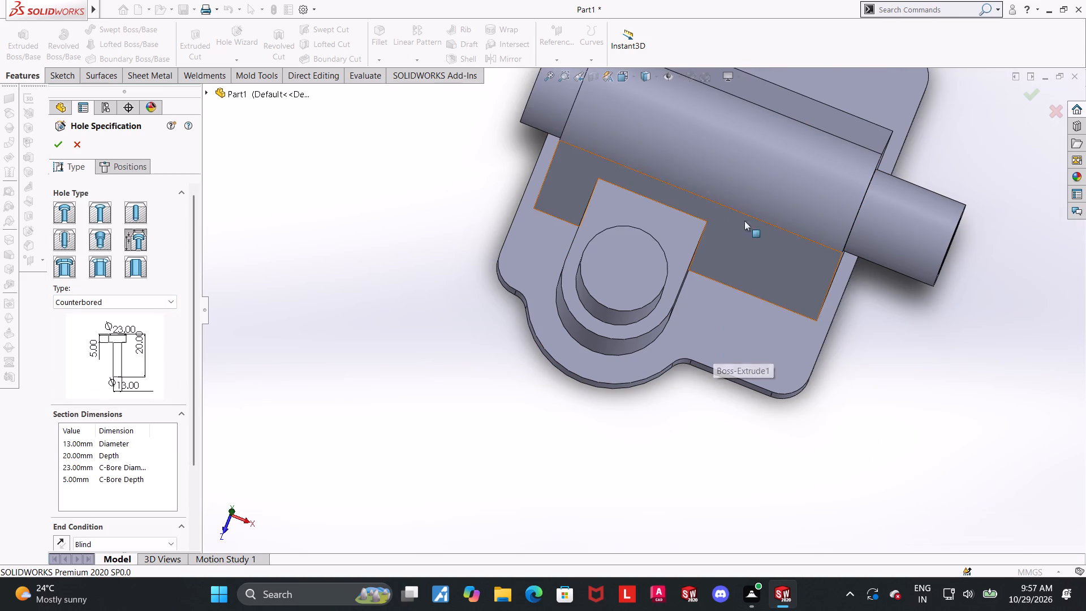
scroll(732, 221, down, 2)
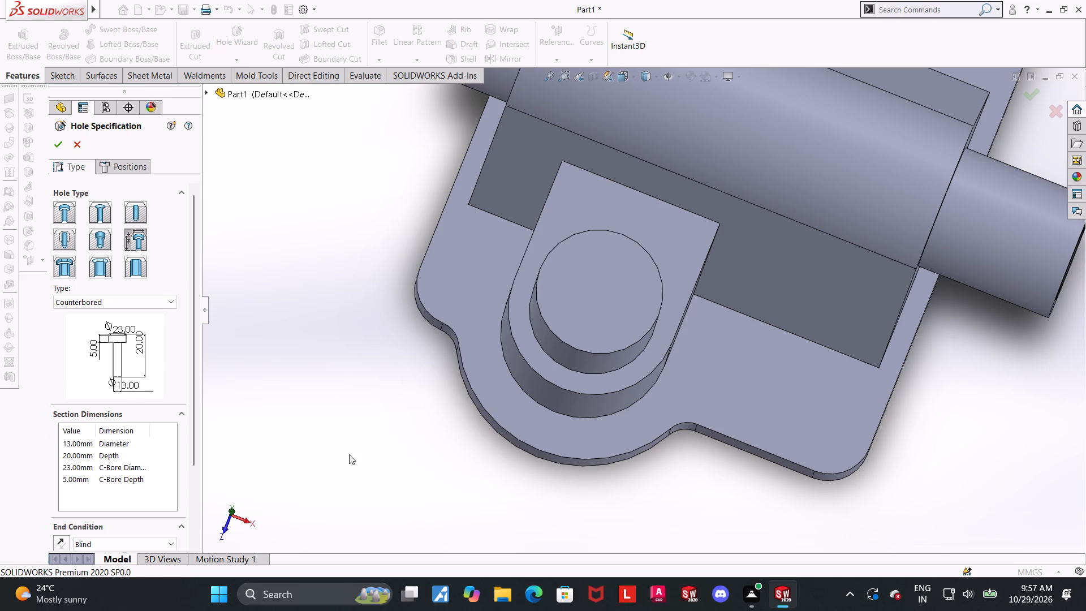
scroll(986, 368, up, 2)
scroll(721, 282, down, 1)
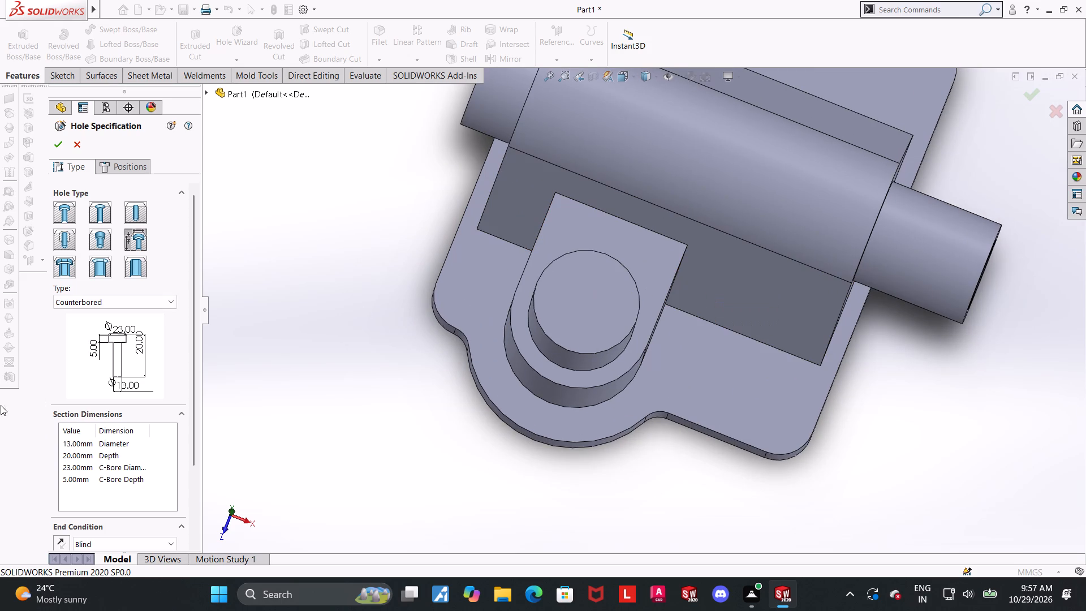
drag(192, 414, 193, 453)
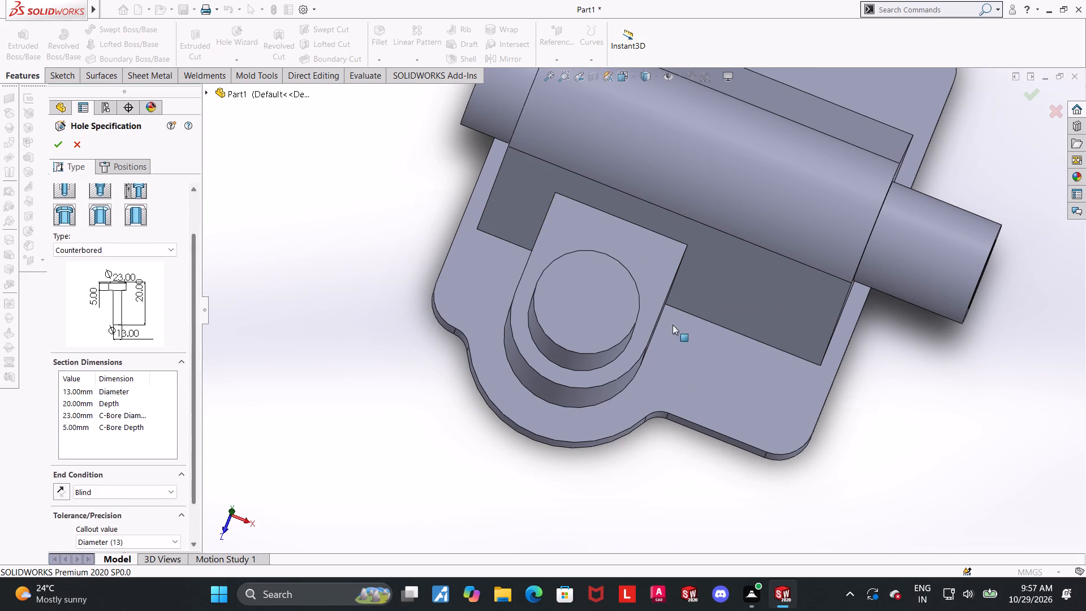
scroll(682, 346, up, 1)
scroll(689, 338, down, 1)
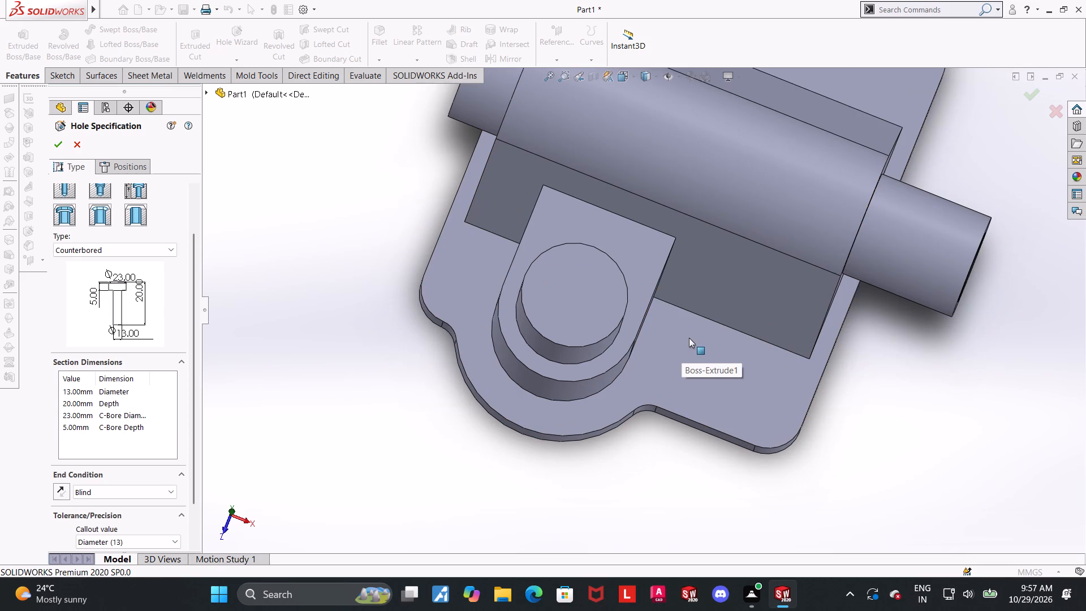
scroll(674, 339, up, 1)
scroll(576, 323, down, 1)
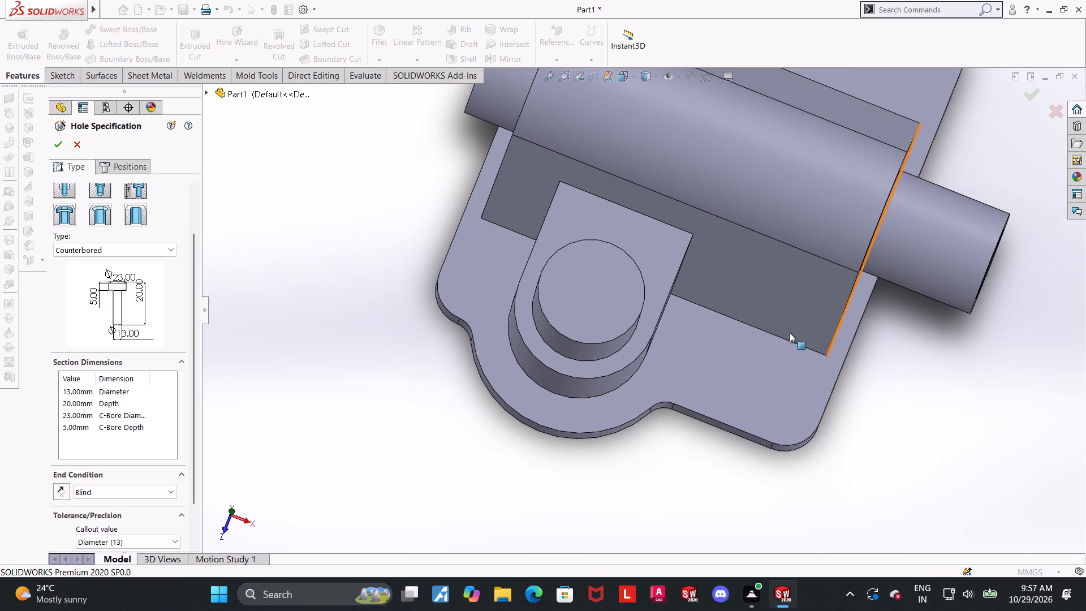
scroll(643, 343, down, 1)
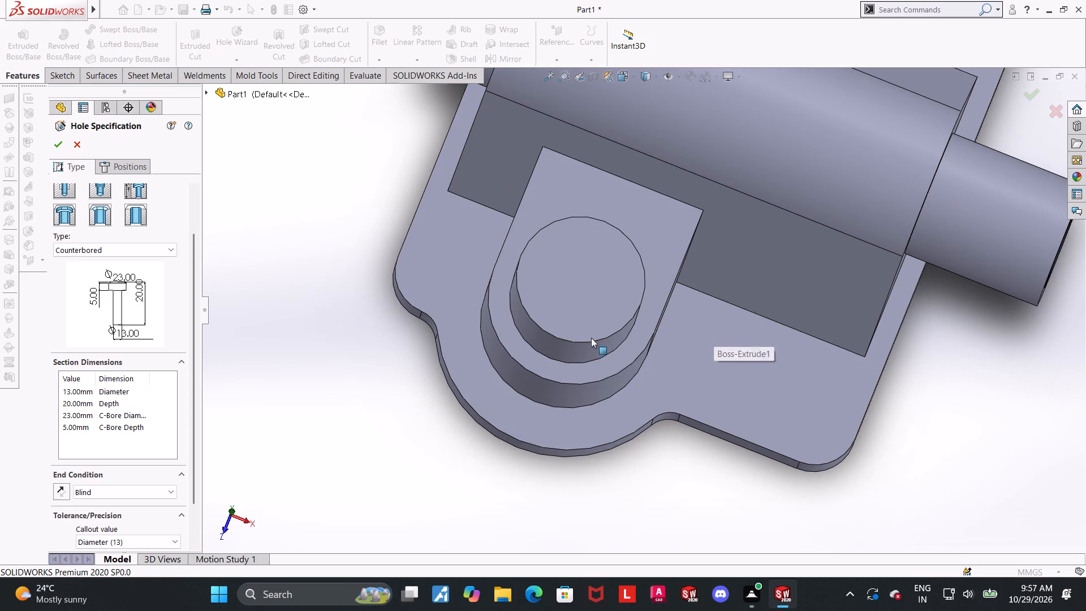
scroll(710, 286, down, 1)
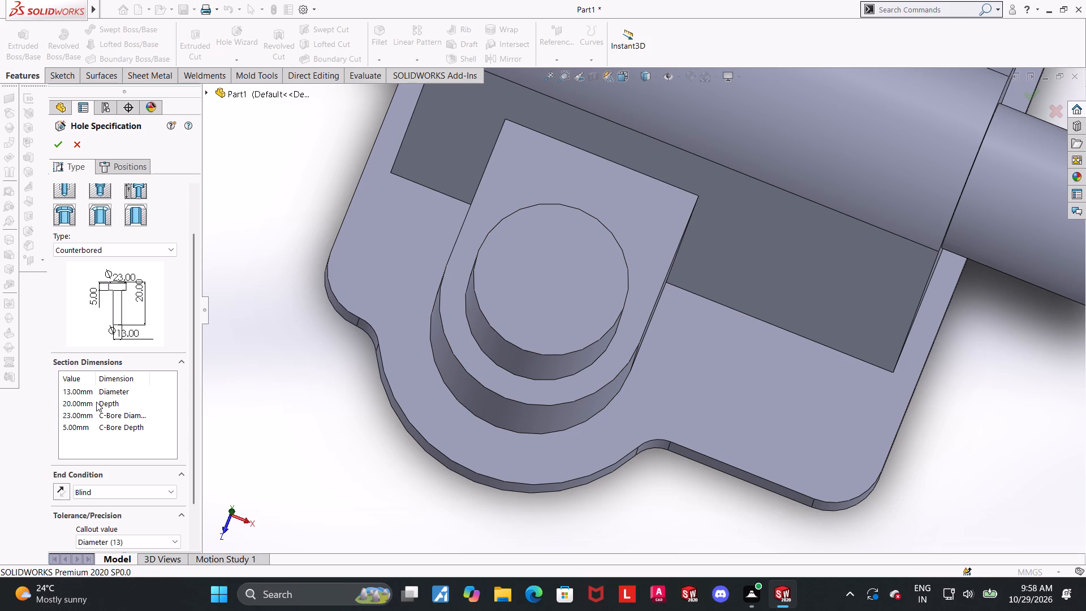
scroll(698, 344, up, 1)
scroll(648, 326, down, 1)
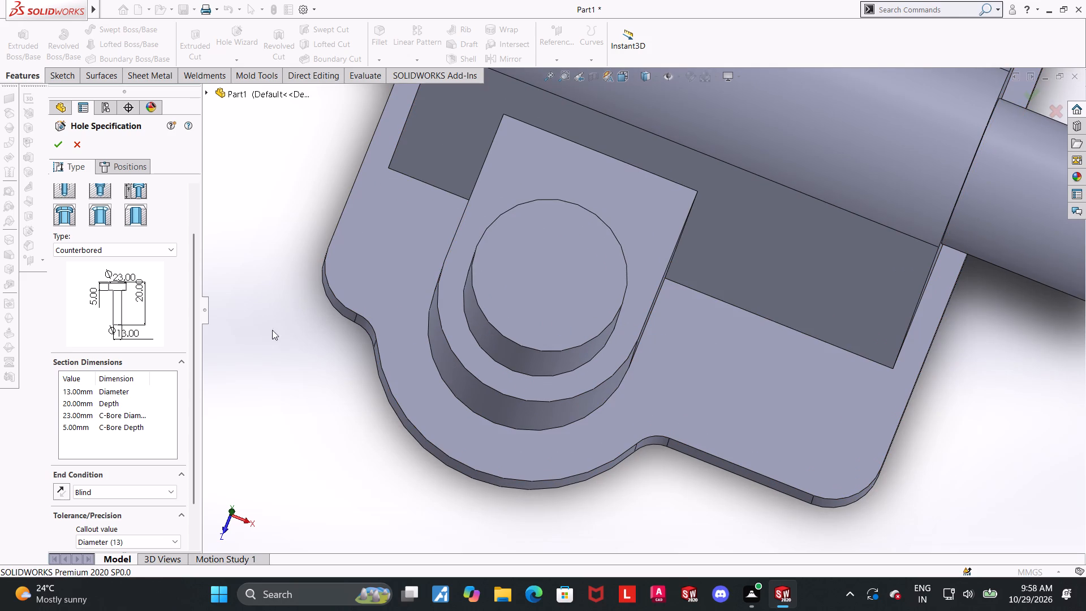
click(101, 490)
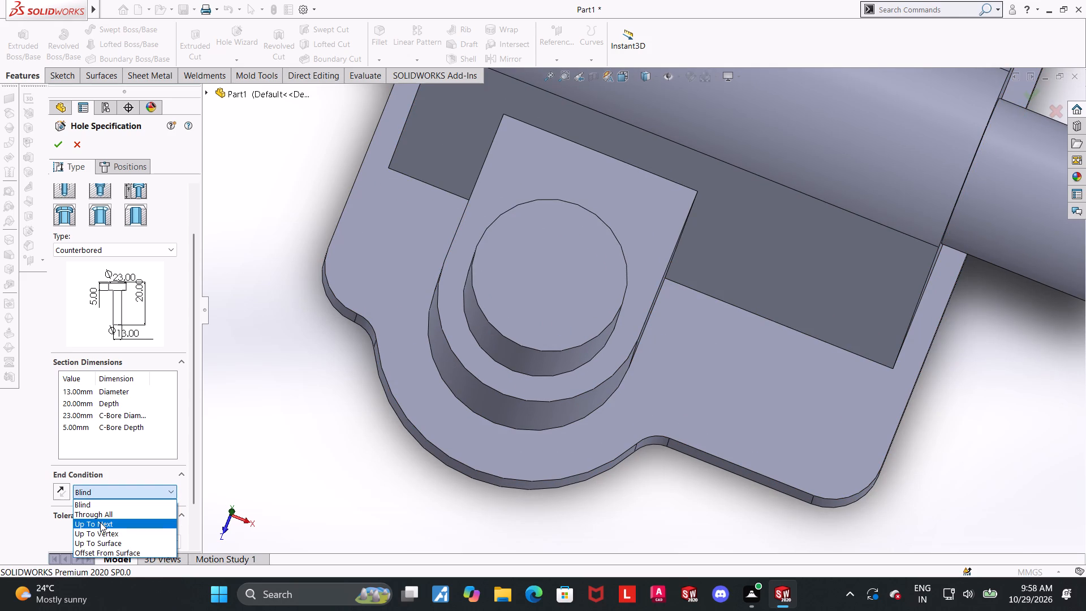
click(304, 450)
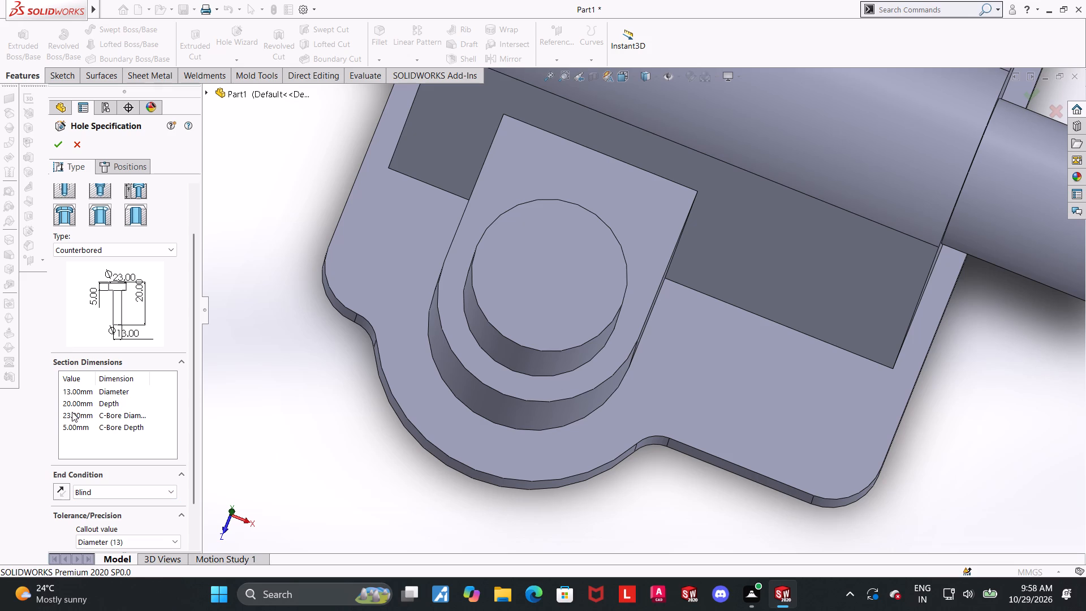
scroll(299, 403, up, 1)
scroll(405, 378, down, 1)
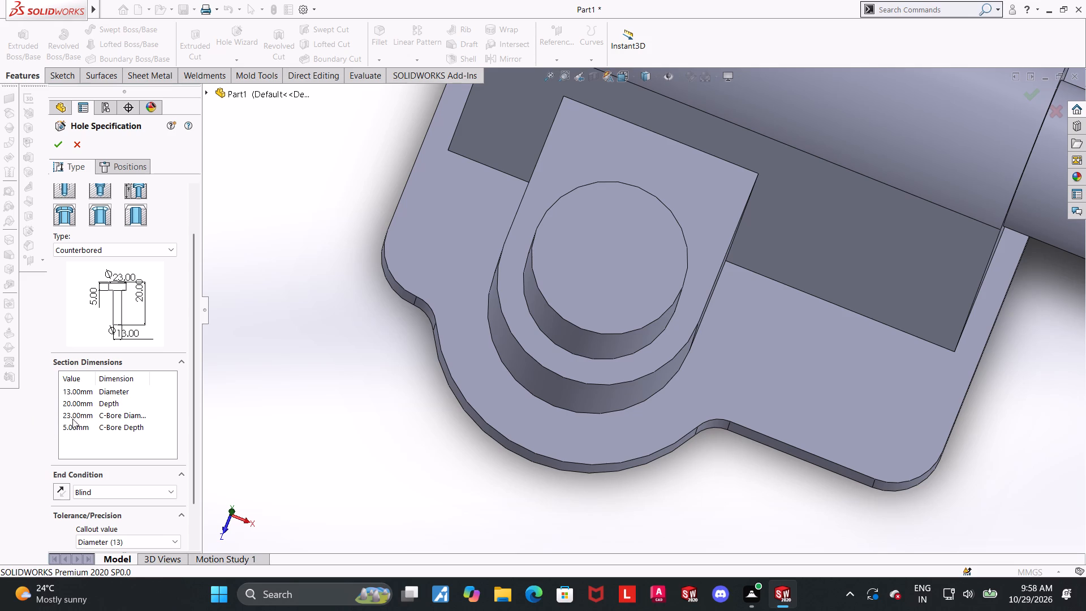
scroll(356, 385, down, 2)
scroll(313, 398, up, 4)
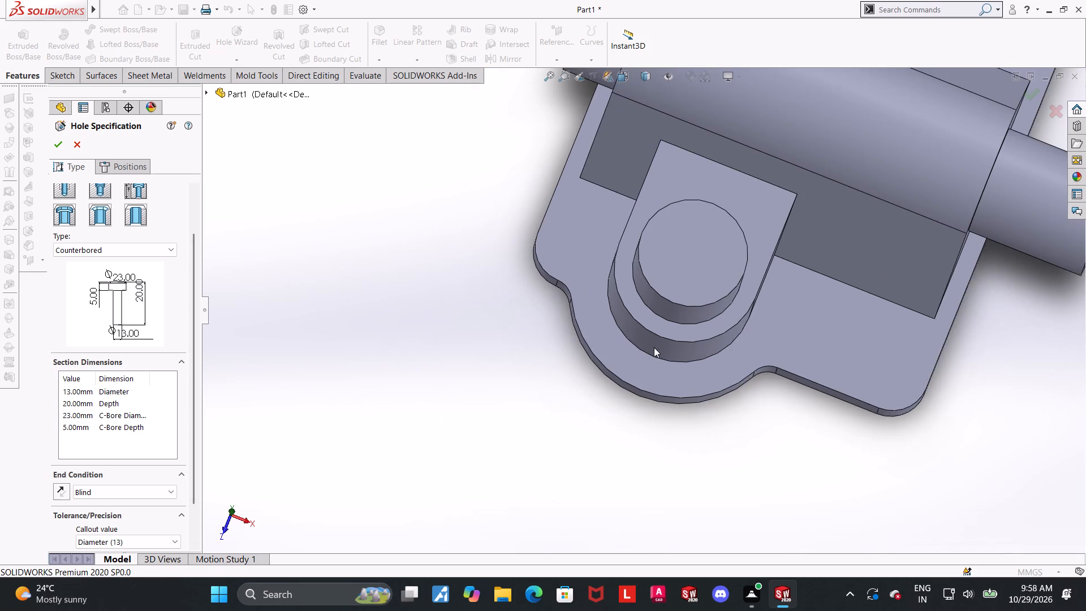
Give the counterbored hole's 13 mm diameter a user-defined Fit tolerance with hole fit H7.
drag(194, 433, 189, 479)
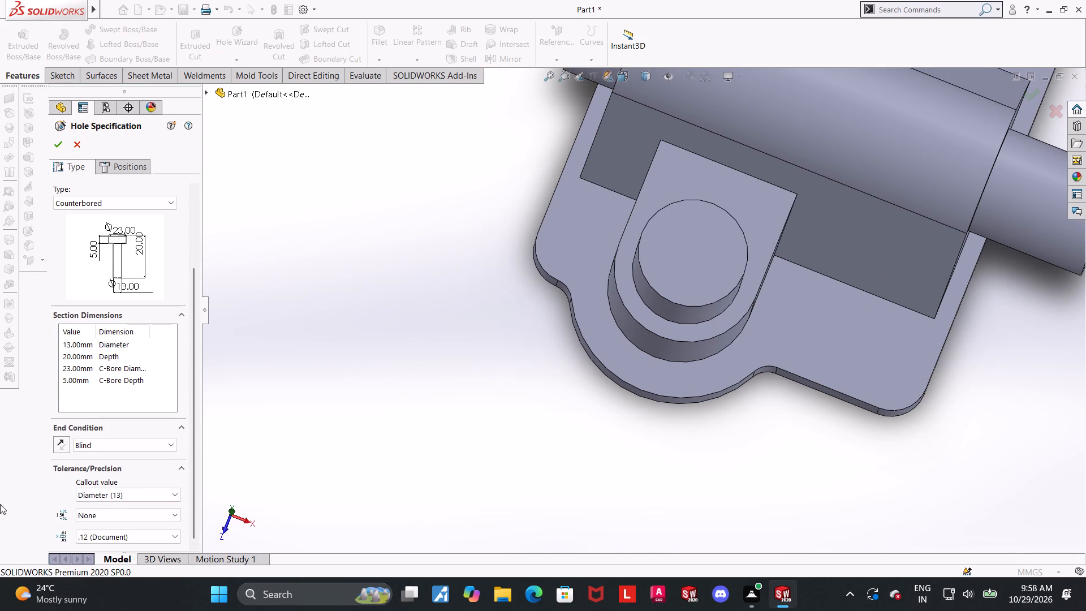
click(109, 513)
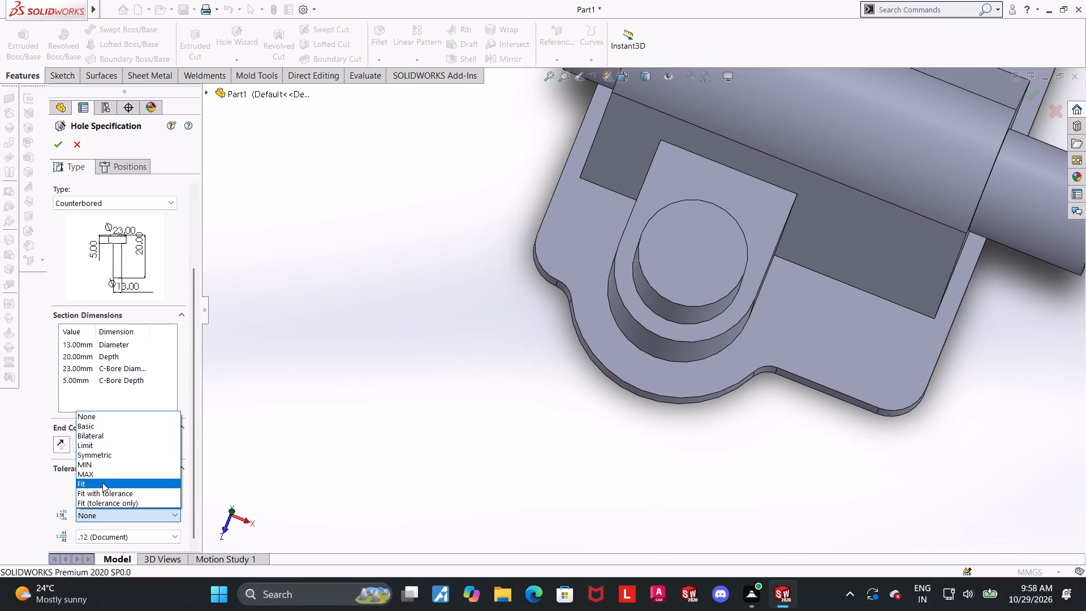
click(102, 483)
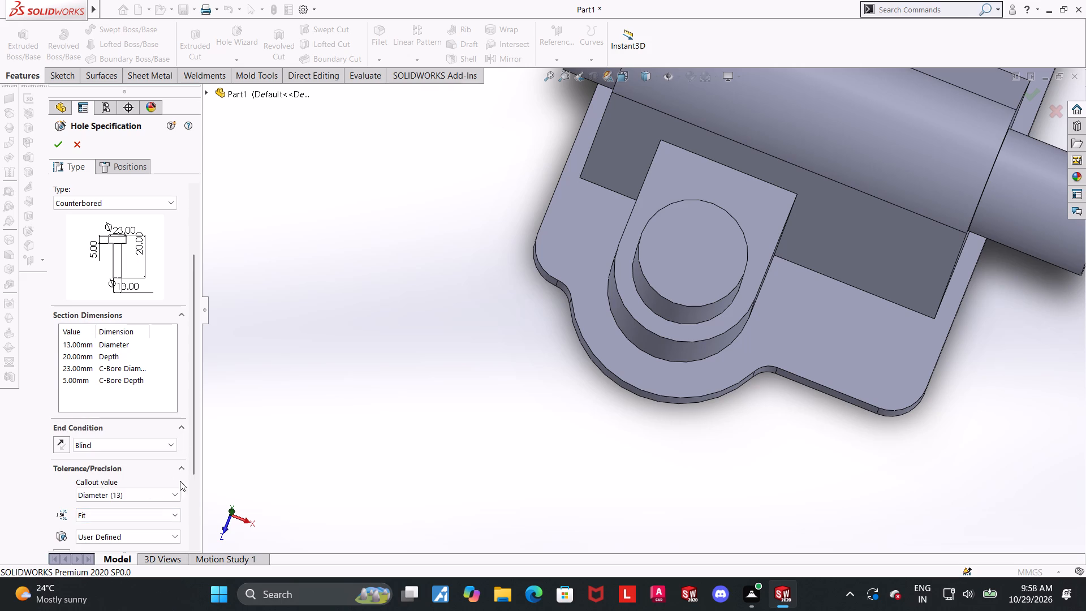
click(163, 534)
click(221, 479)
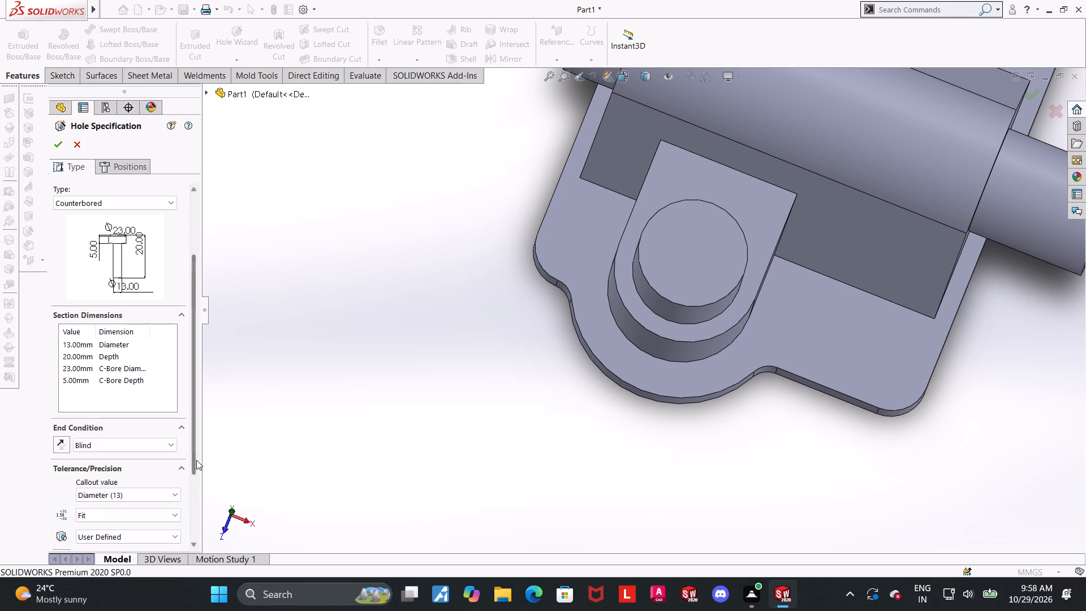
drag(196, 460, 193, 519)
click(123, 458)
click(149, 455)
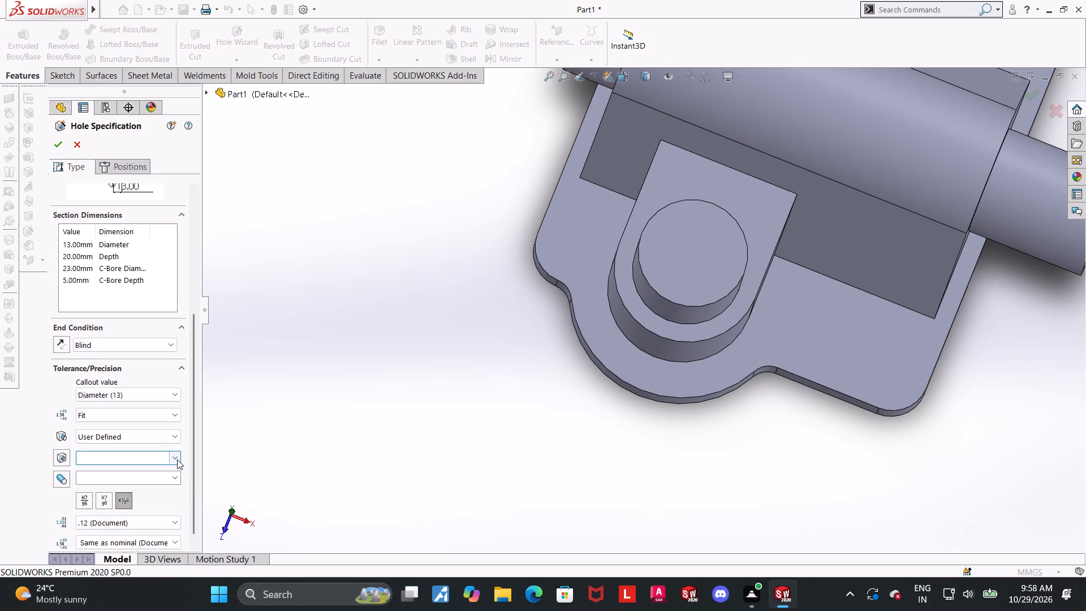
click(177, 459)
scroll(149, 524, down, 14)
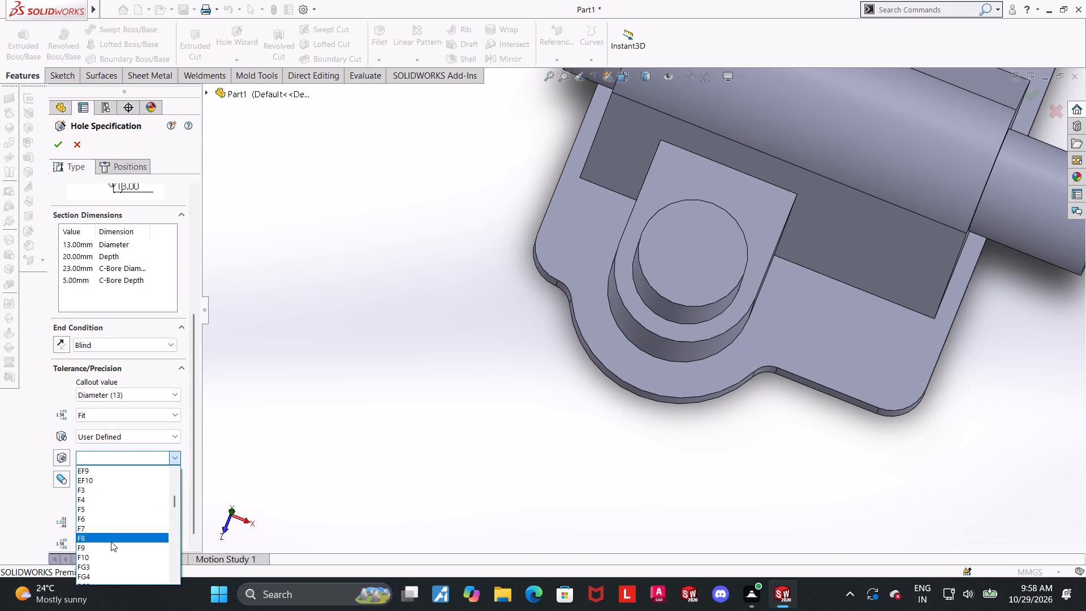
scroll(110, 541, down, 8)
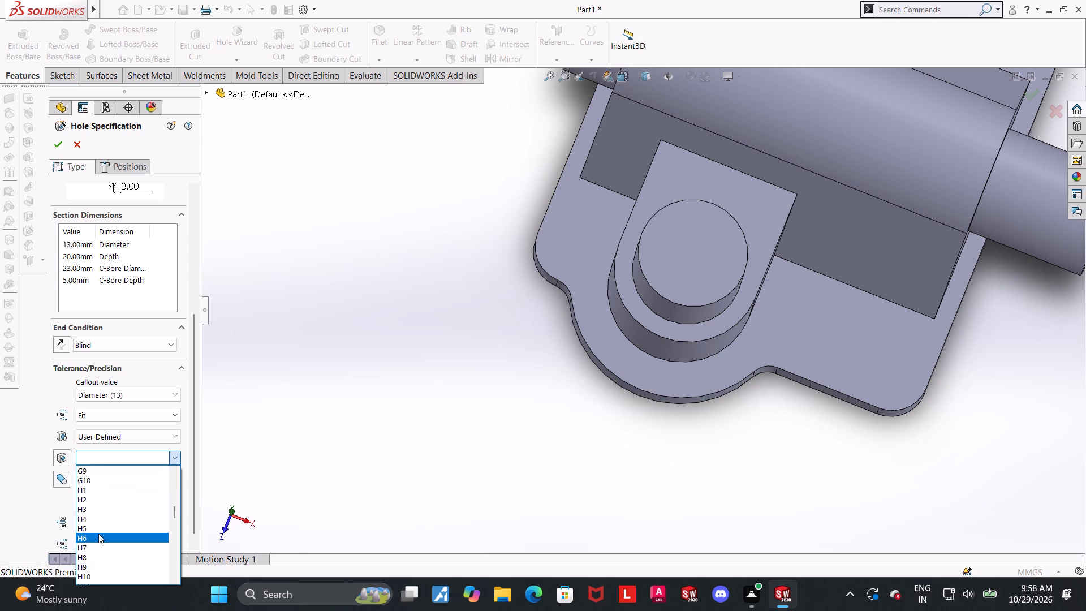
click(87, 550)
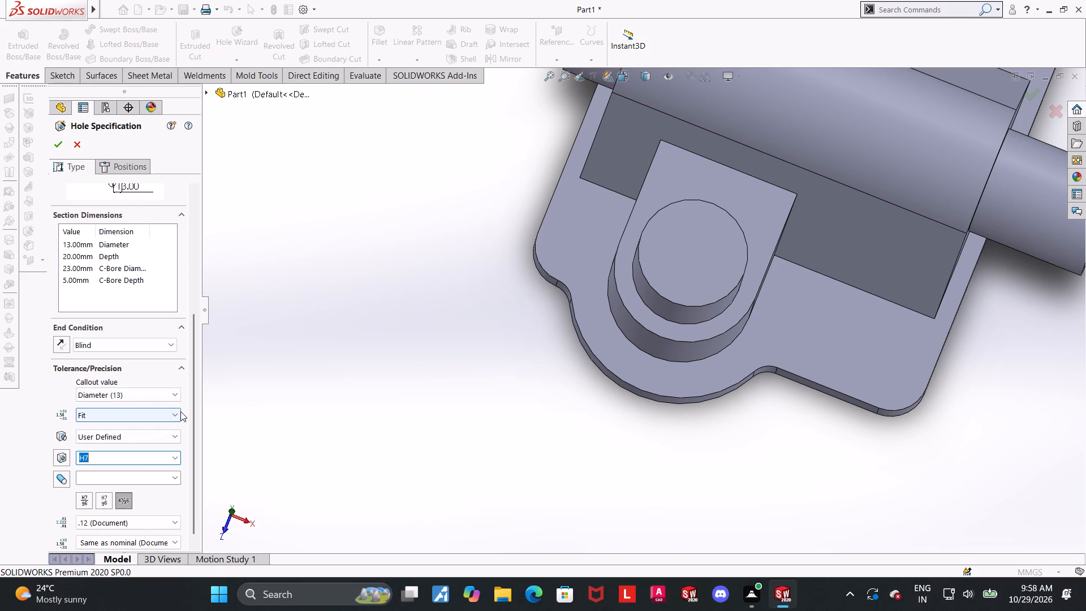
drag(197, 409, 196, 427)
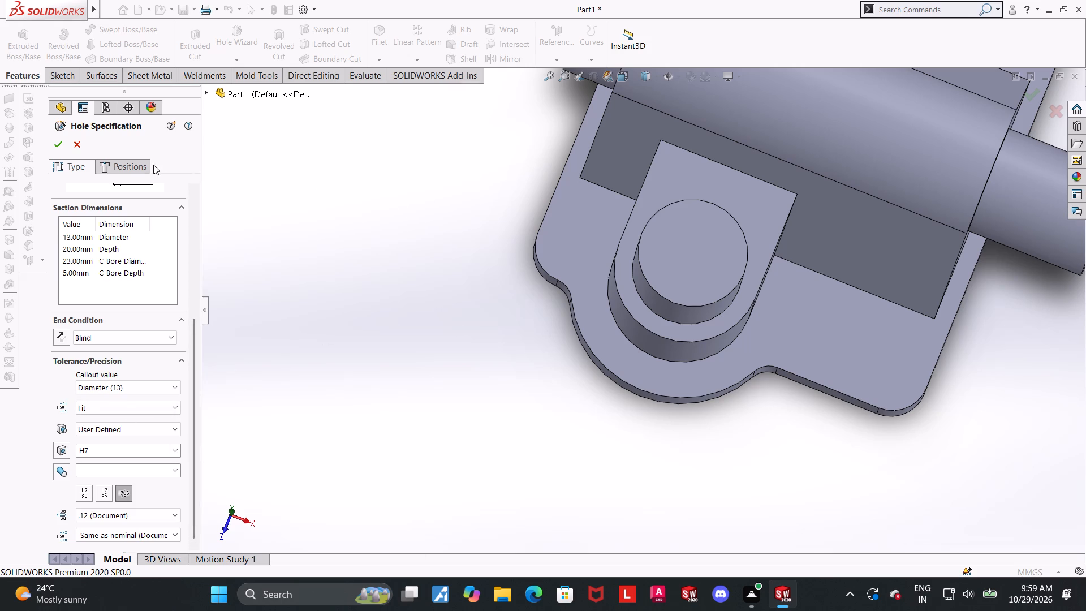
Place the counterbored hole on the 30 mm boss's top face and make its point concentric with the boss's circular edge.
click(139, 162)
click(696, 249)
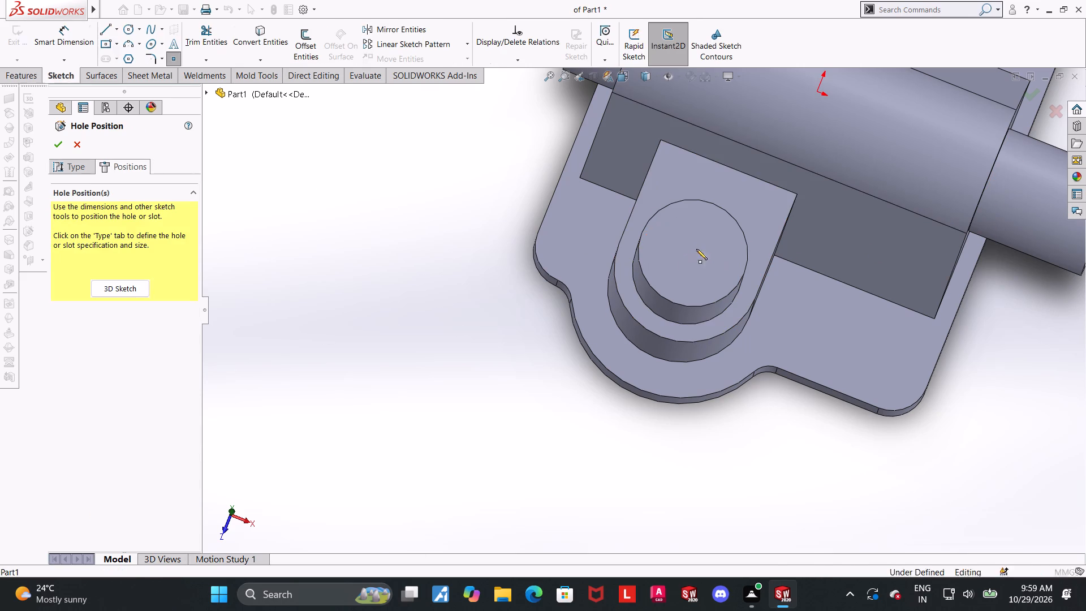
click(694, 253)
key(Escape)
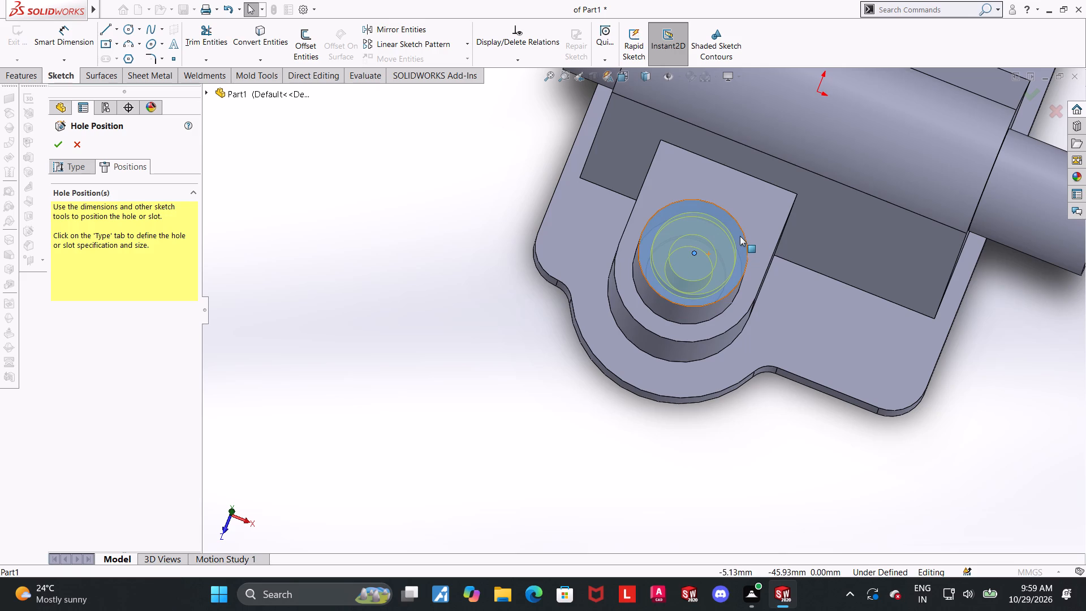
click(742, 233)
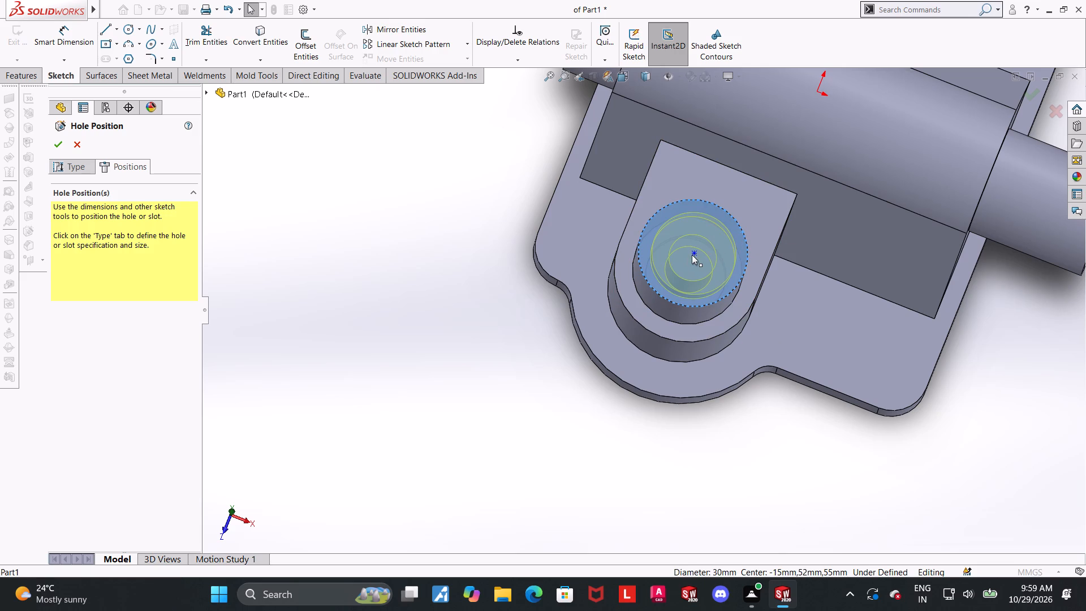
ctrl+click(694, 255)
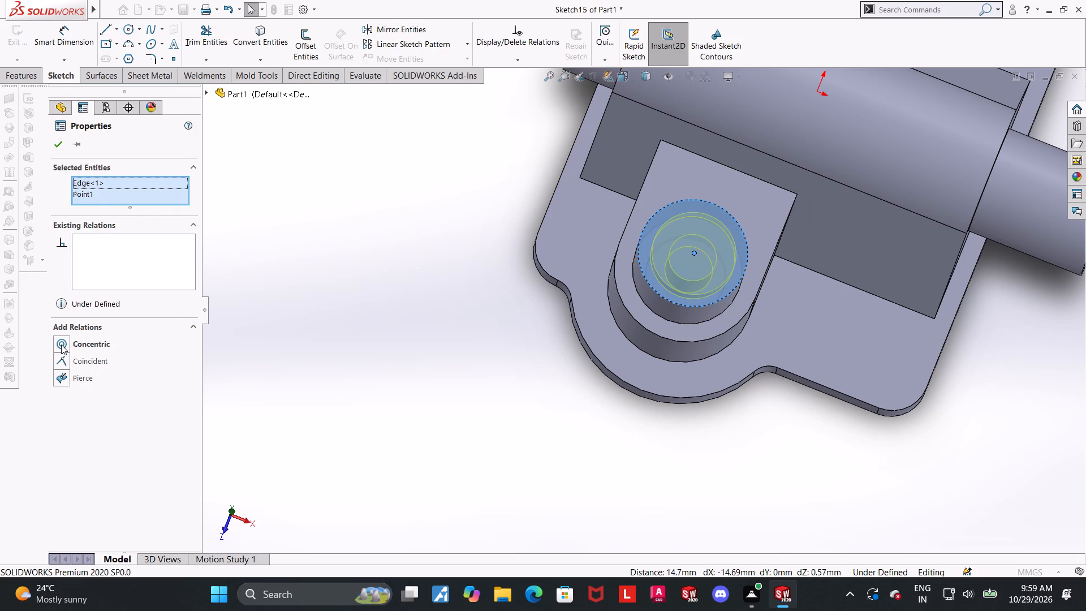
click(61, 345)
click(506, 380)
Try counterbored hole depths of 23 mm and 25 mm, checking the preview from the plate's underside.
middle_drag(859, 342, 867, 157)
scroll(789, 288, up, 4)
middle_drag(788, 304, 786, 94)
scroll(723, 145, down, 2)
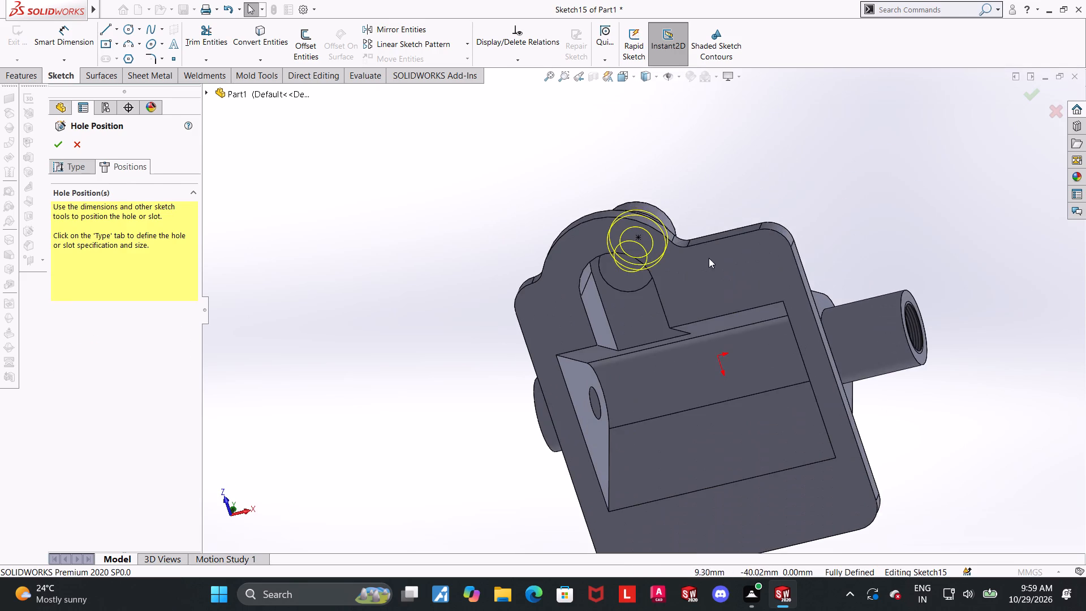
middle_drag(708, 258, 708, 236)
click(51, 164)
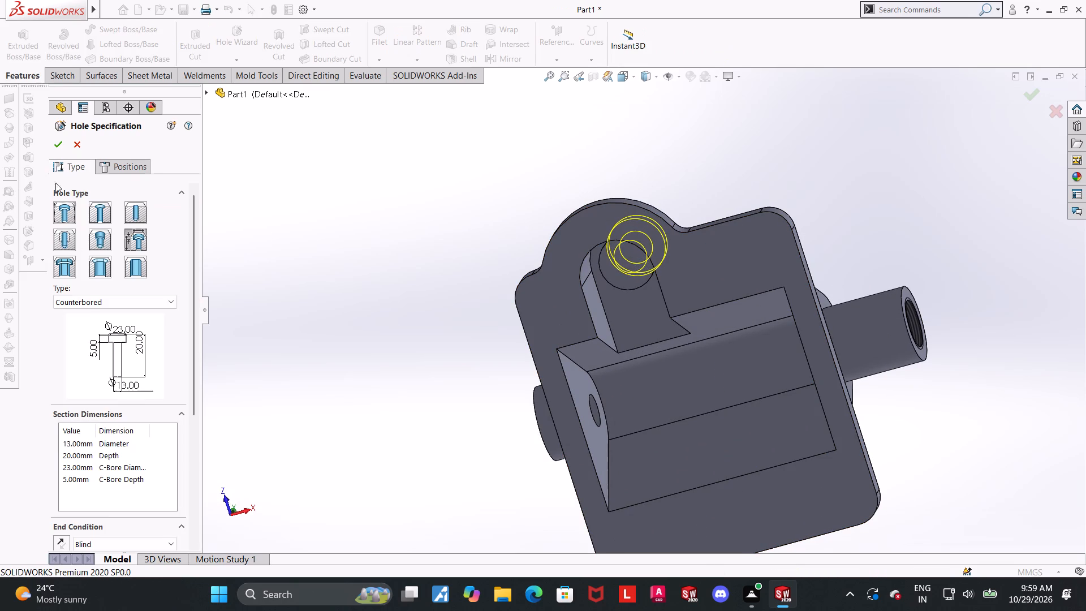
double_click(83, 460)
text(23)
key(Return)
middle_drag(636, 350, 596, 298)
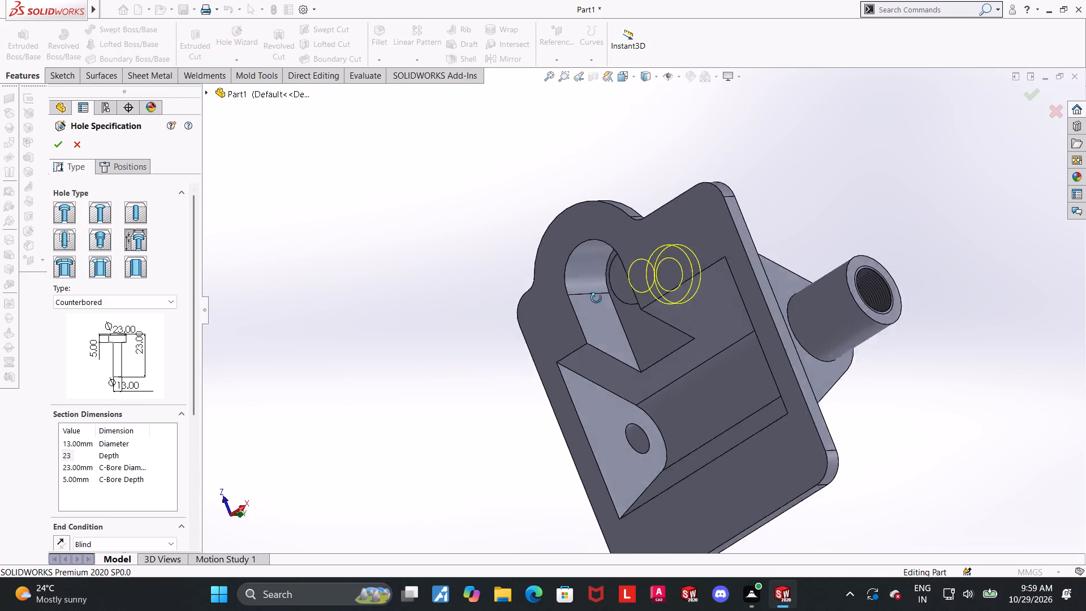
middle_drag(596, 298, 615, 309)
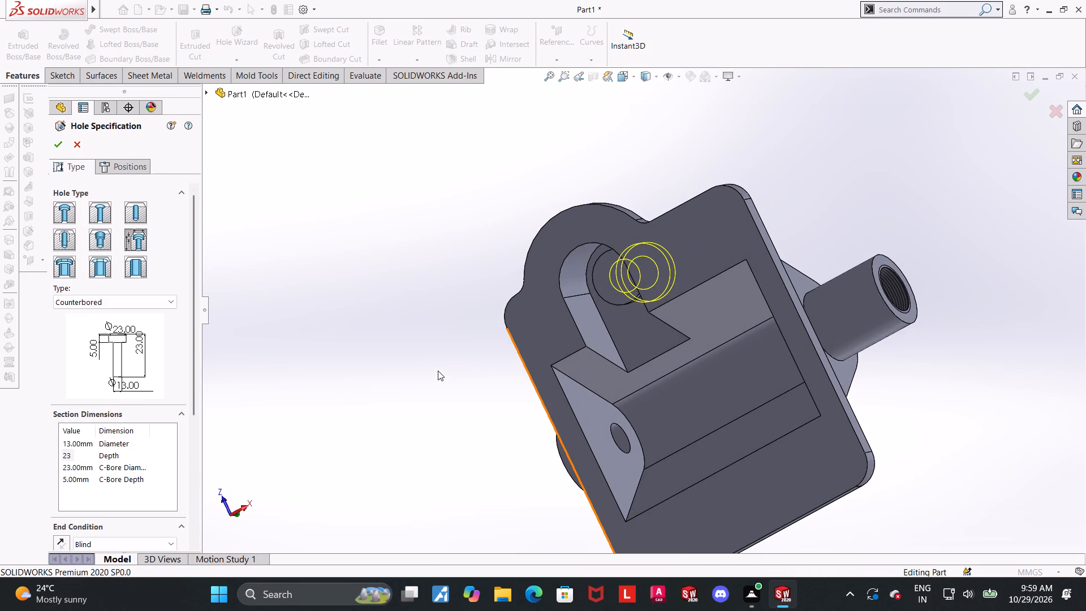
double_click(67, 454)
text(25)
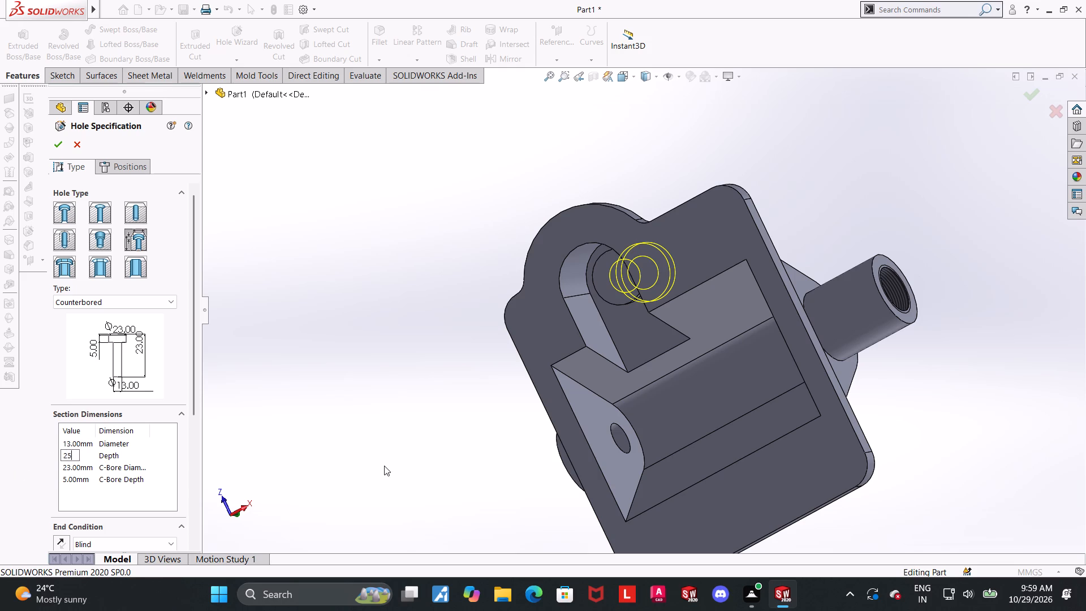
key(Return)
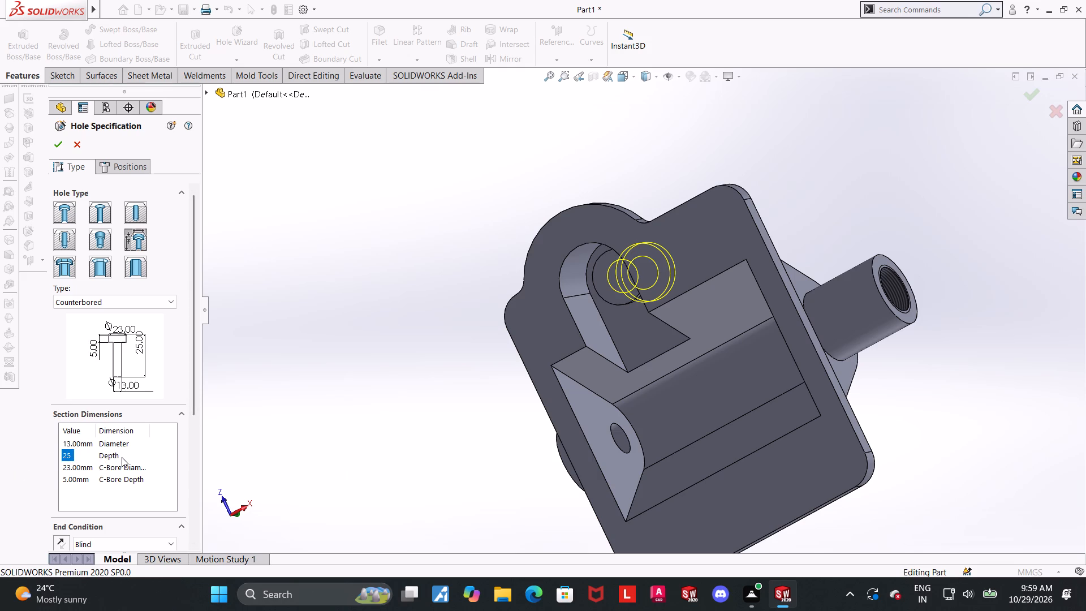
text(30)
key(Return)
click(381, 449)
Set the counterbored hole's depth to 30 mm and finish the hole.
double_click(71, 455)
text(30)
key(Return)
middle_drag(331, 278, 362, 176)
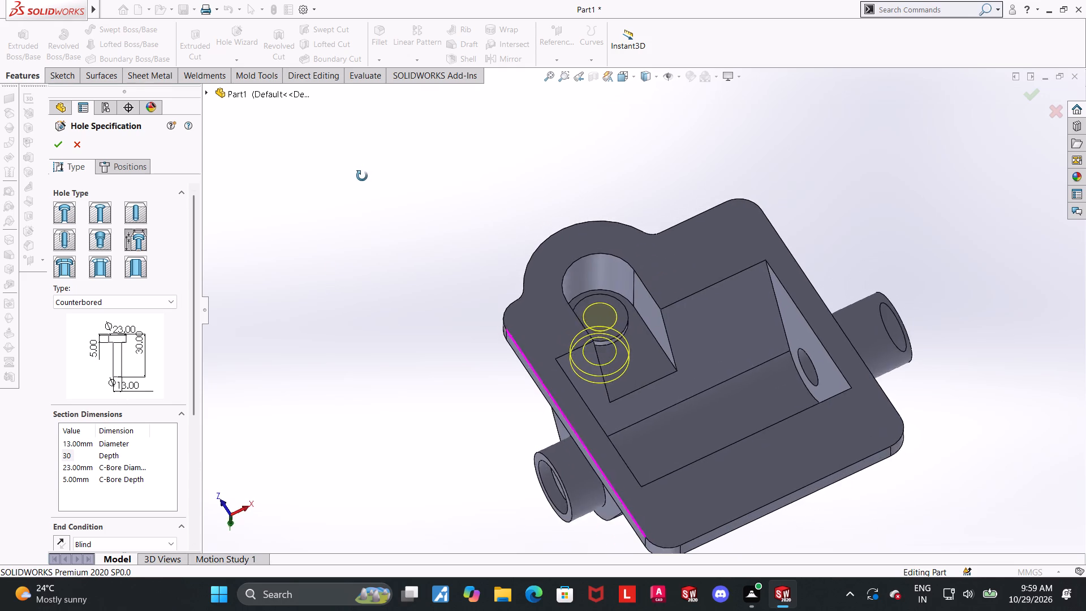
middle_drag(362, 176, 337, 121)
click(57, 148)
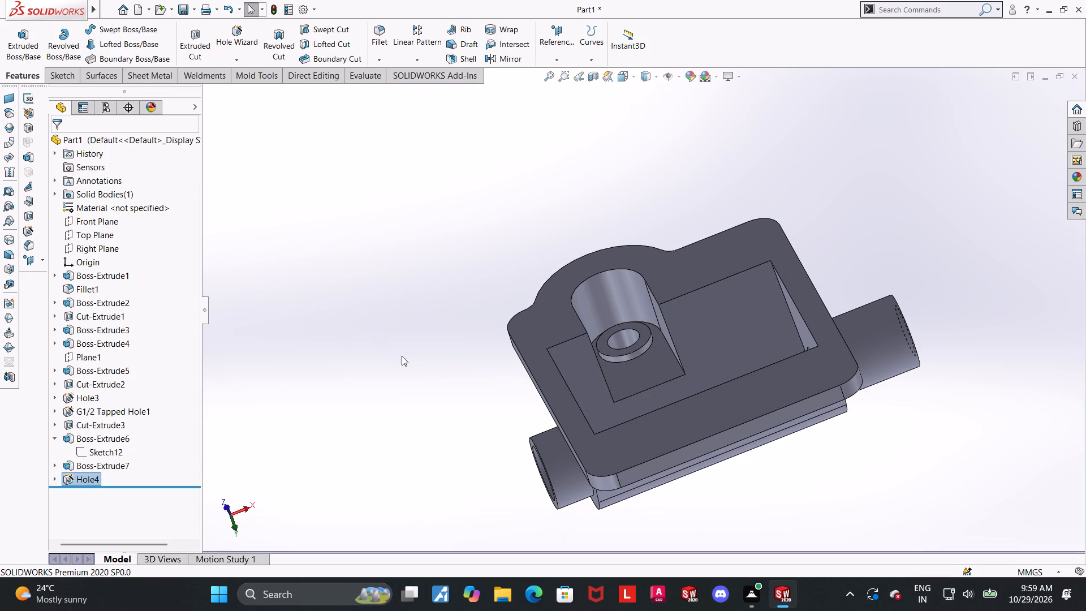
Examine the counterbored hole through the boss and inner disc from below and above.
click(412, 359)
middle_drag(506, 220, 490, 487)
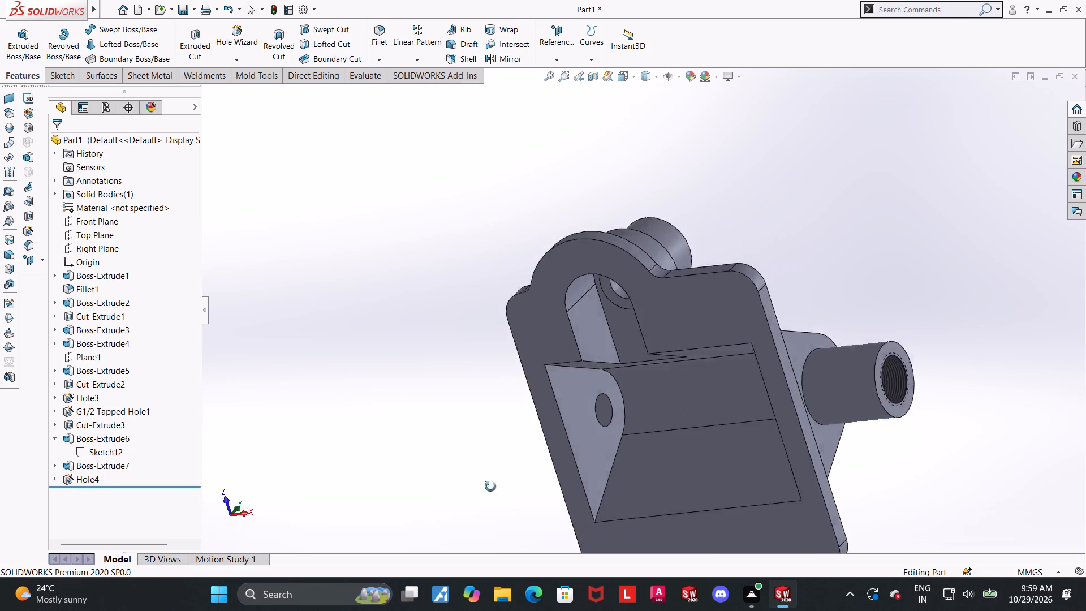
middle_drag(490, 487, 492, 566)
middle_drag(593, 257, 535, 363)
scroll(533, 359, up, 4)
scroll(732, 281, down, 3)
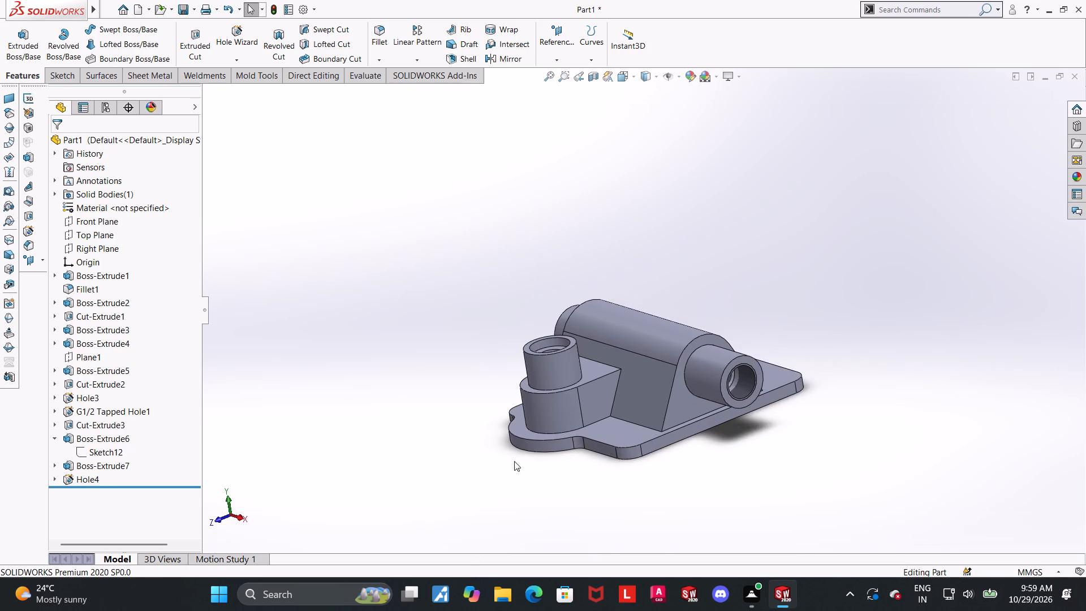
scroll(503, 488, down, 1)
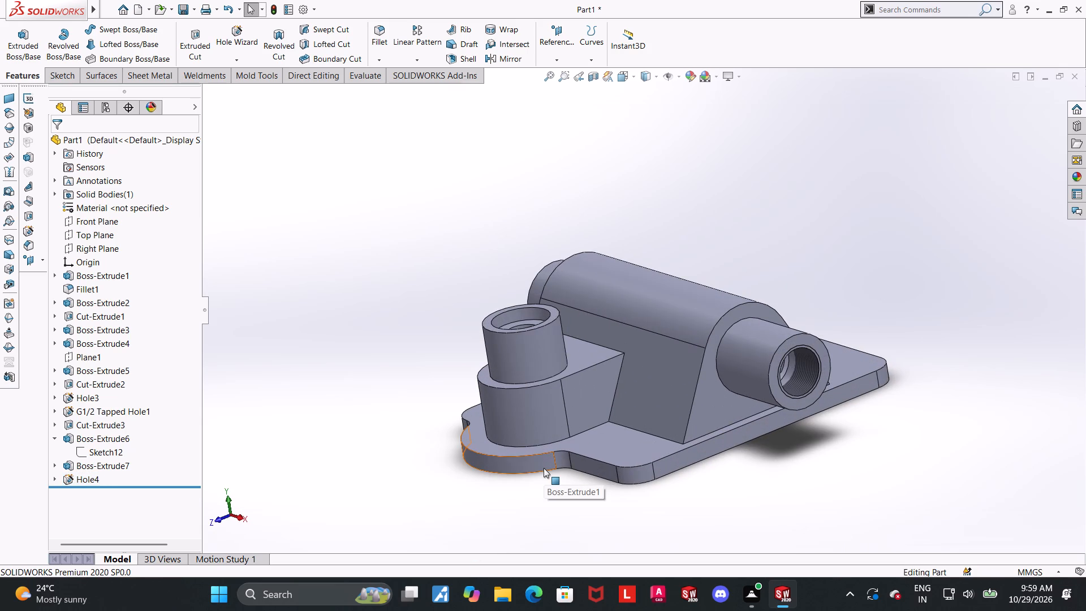
middle_drag(574, 388, 571, 451)
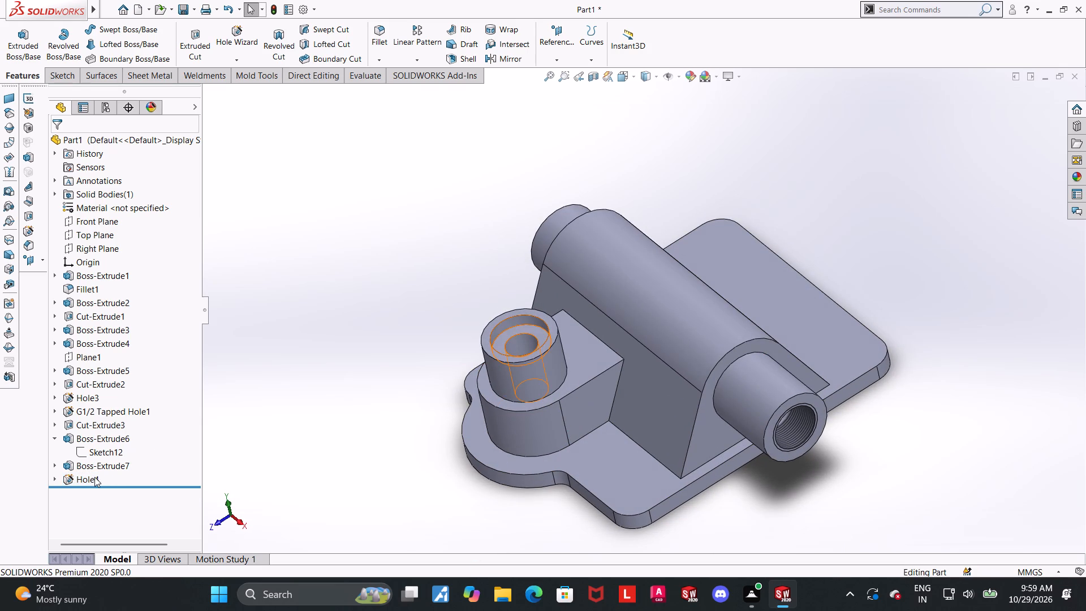
Review the counterbored hole's section dimensions, end condition and fit tolerance settings, and inspect the hole from below and above.
click(94, 477)
click(105, 450)
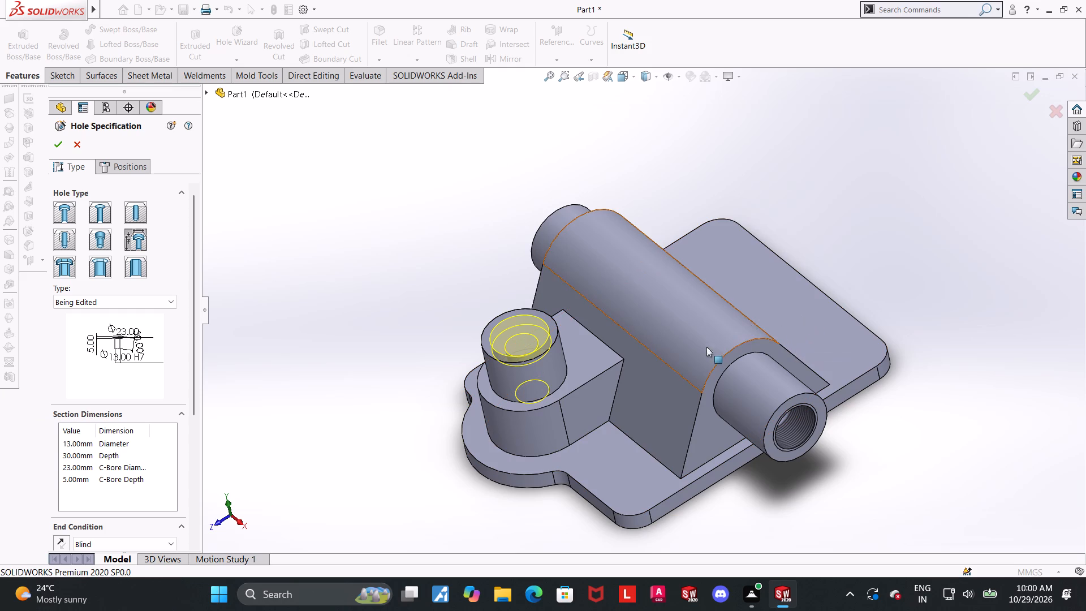
drag(197, 373, 191, 481)
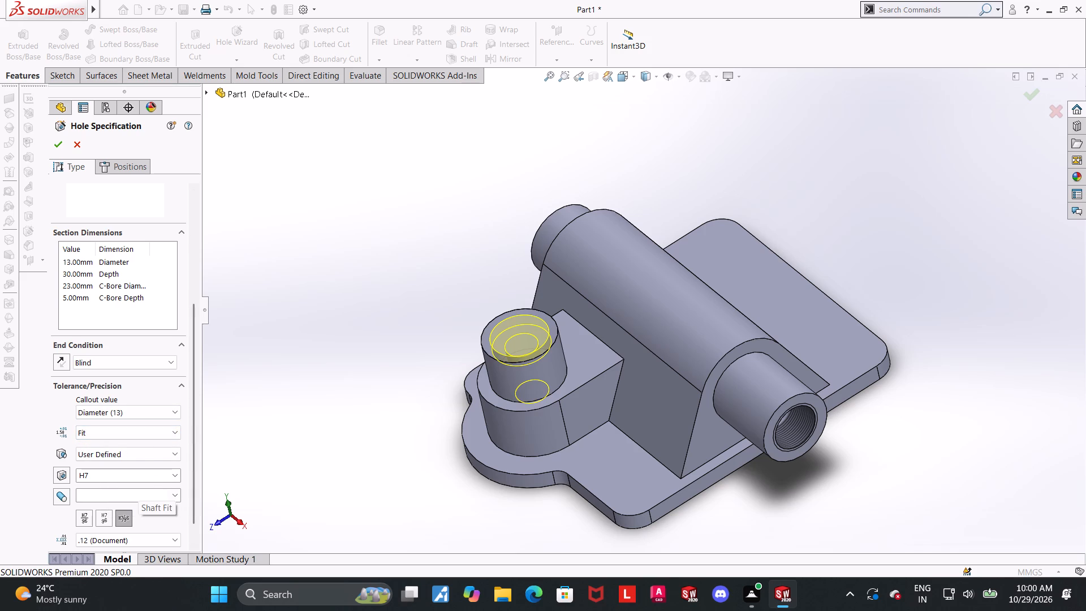
drag(189, 454, 192, 407)
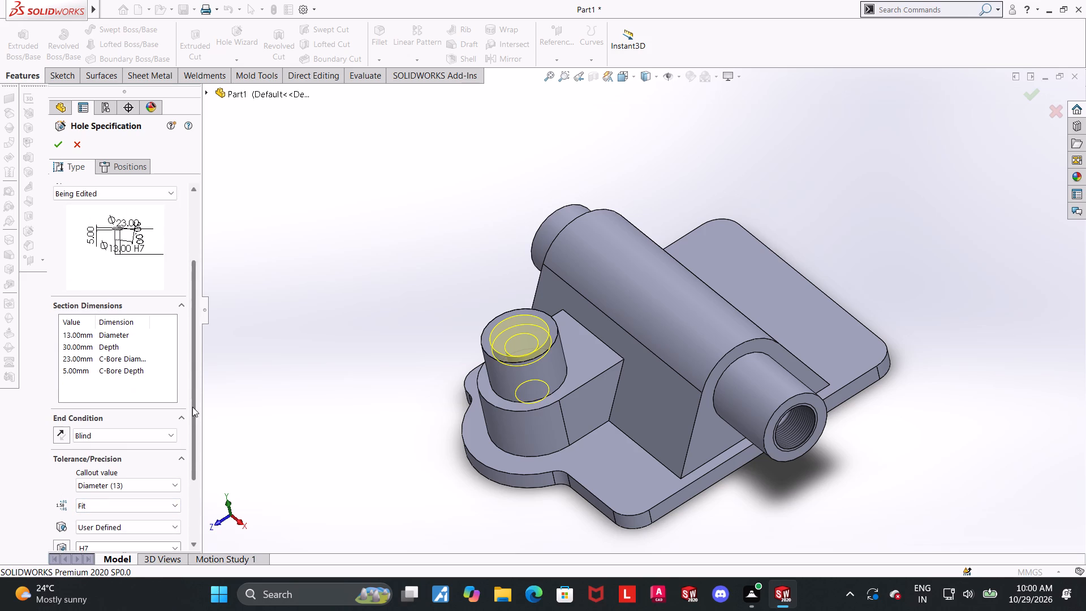
drag(192, 407, 192, 403)
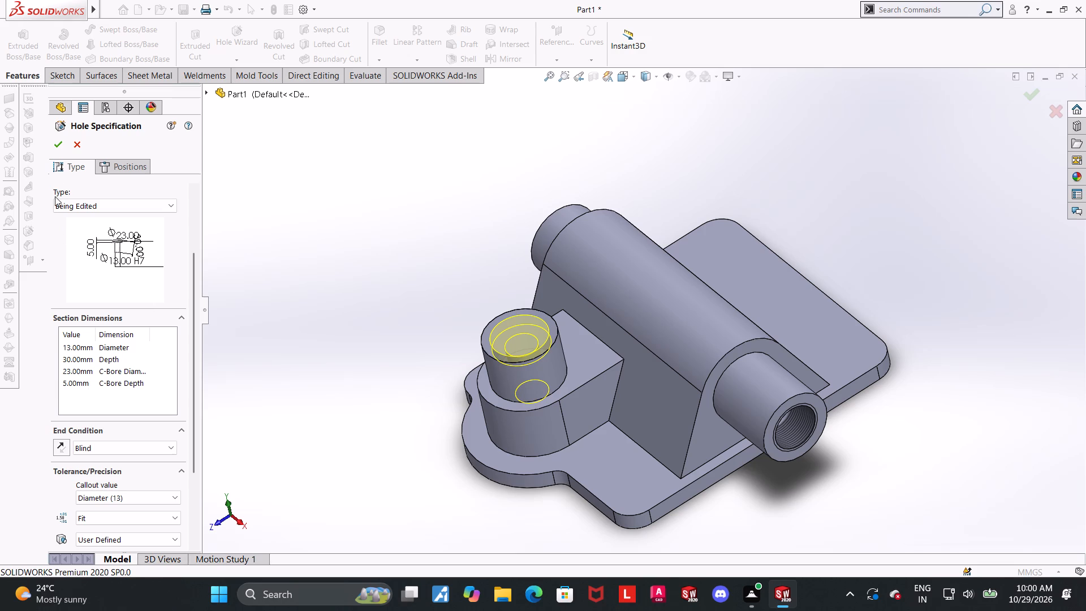
click(51, 145)
click(399, 333)
middle_drag(394, 378, 468, 87)
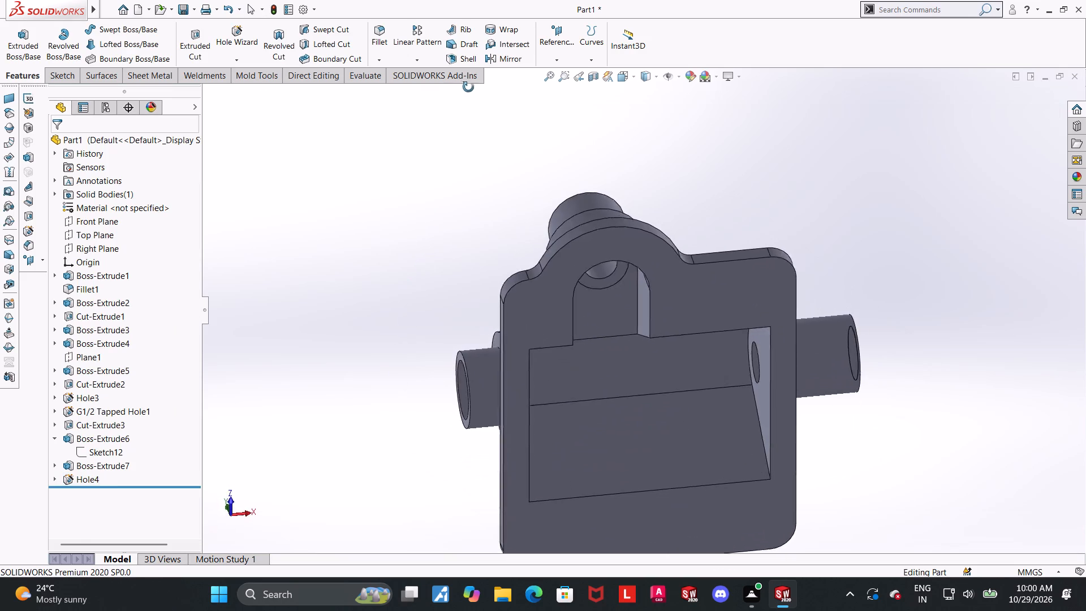
middle_drag(468, 87, 406, 399)
scroll(623, 455, up, 1)
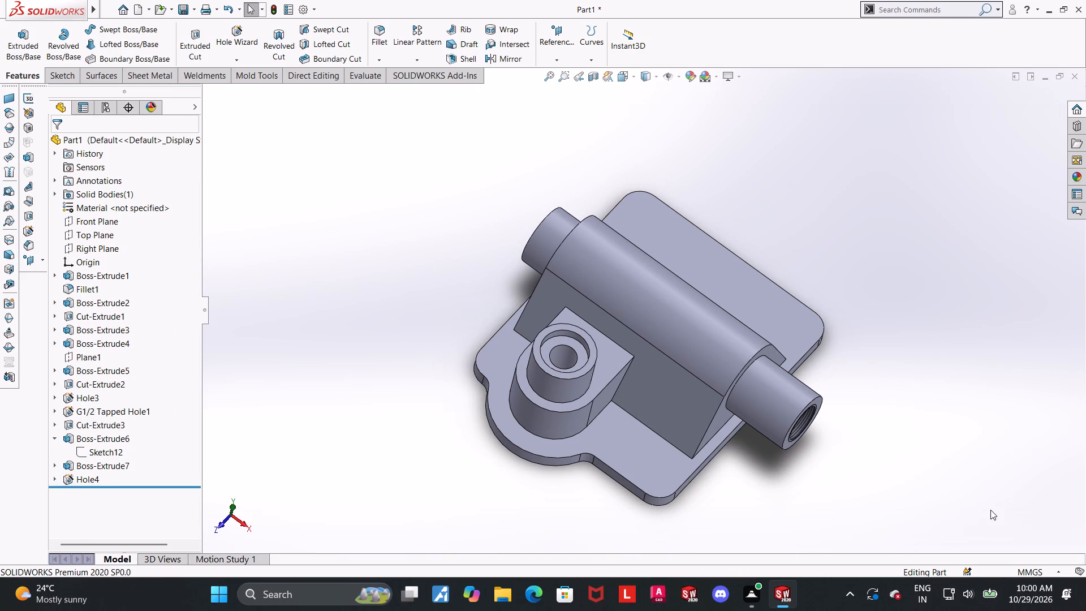
scroll(975, 514, down, 1)
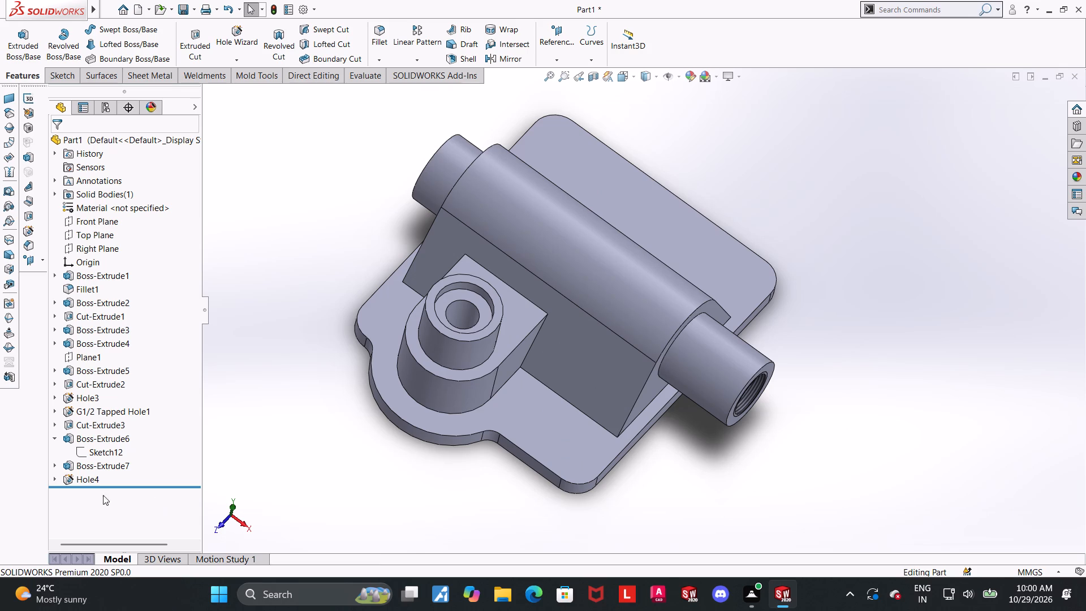
click(77, 476)
click(87, 444)
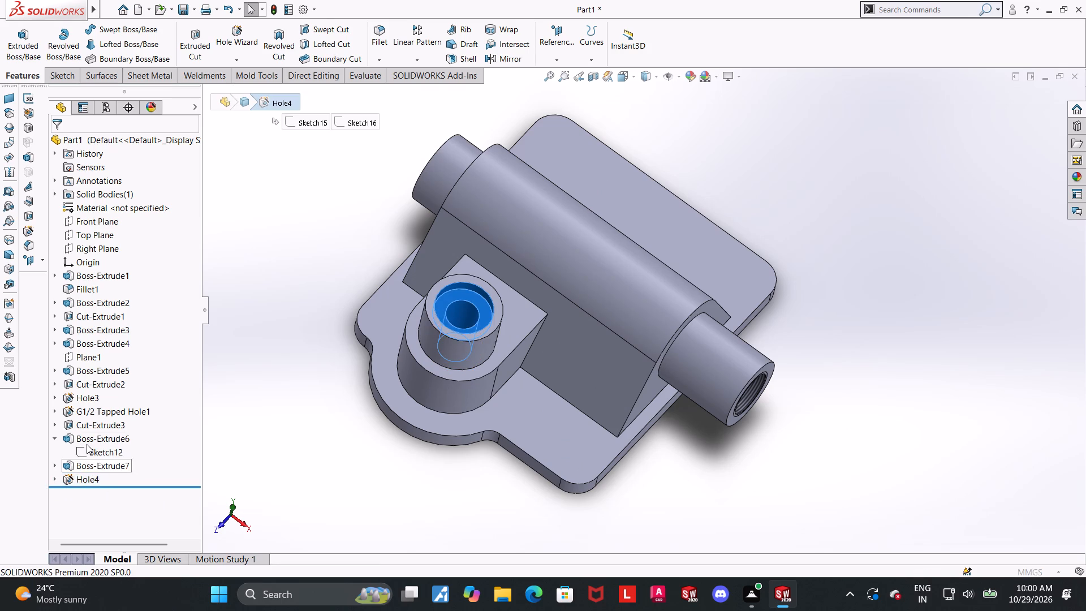
drag(191, 400, 190, 543)
click(52, 144)
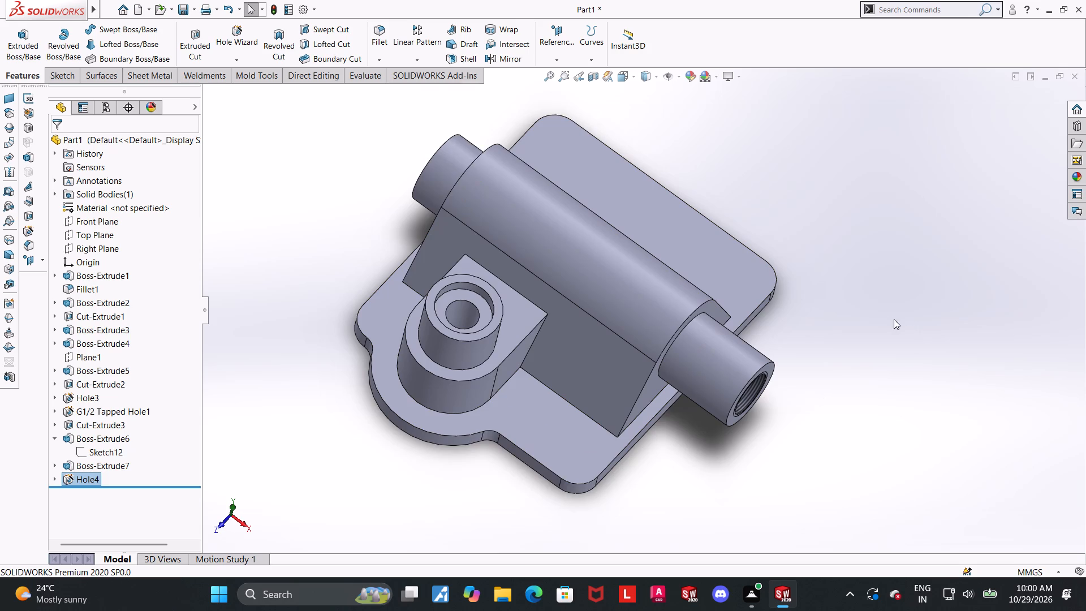
Chamfer the bottom circular edge of the counterbored hole, on the plate's underside, with a 1 mm distance at 45 degrees.
scroll(890, 317, up, 1)
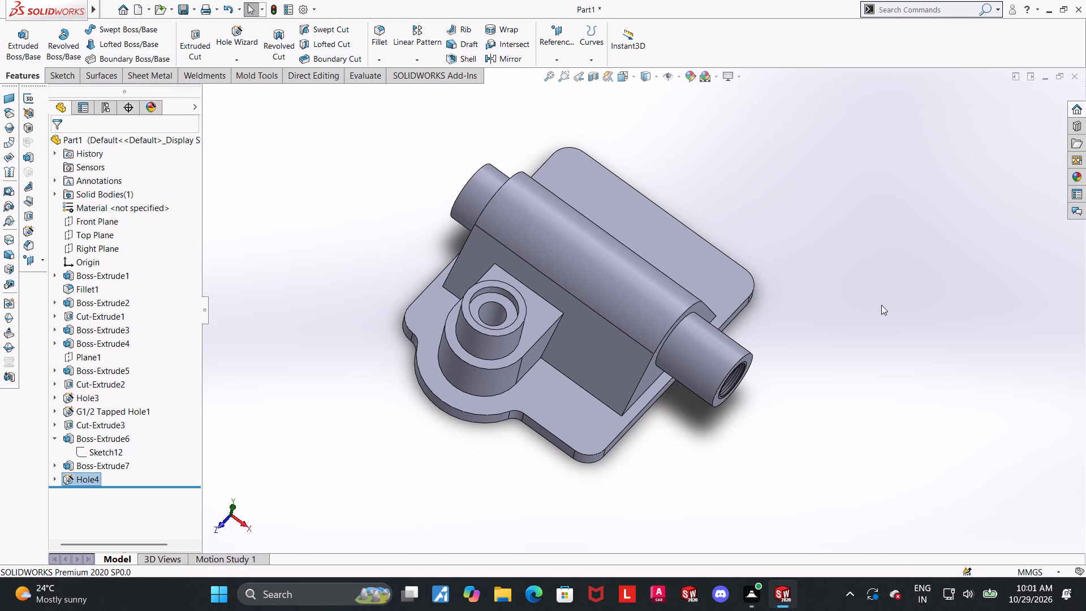
middle_drag(857, 328, 877, 70)
scroll(877, 70, up, 1)
middle_drag(558, 268, 554, 179)
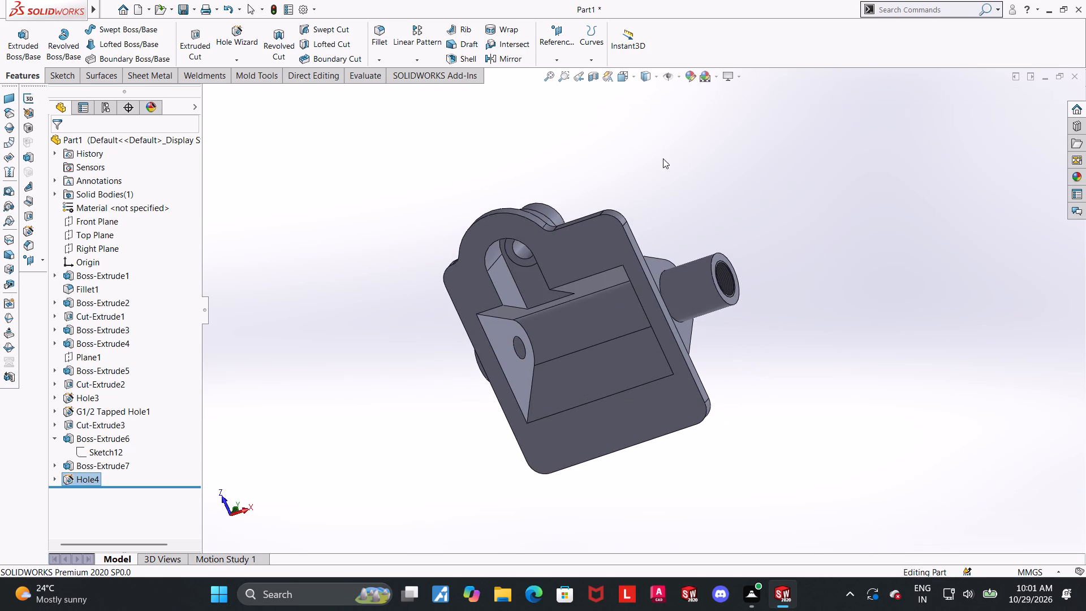
scroll(403, 178, down, 1)
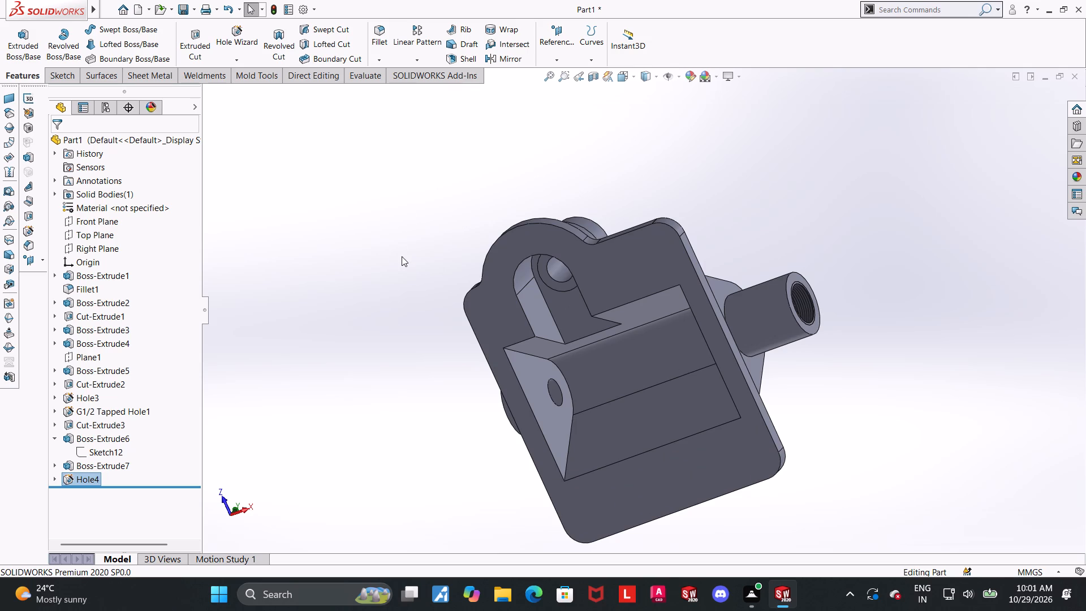
middle_drag(402, 256, 422, 191)
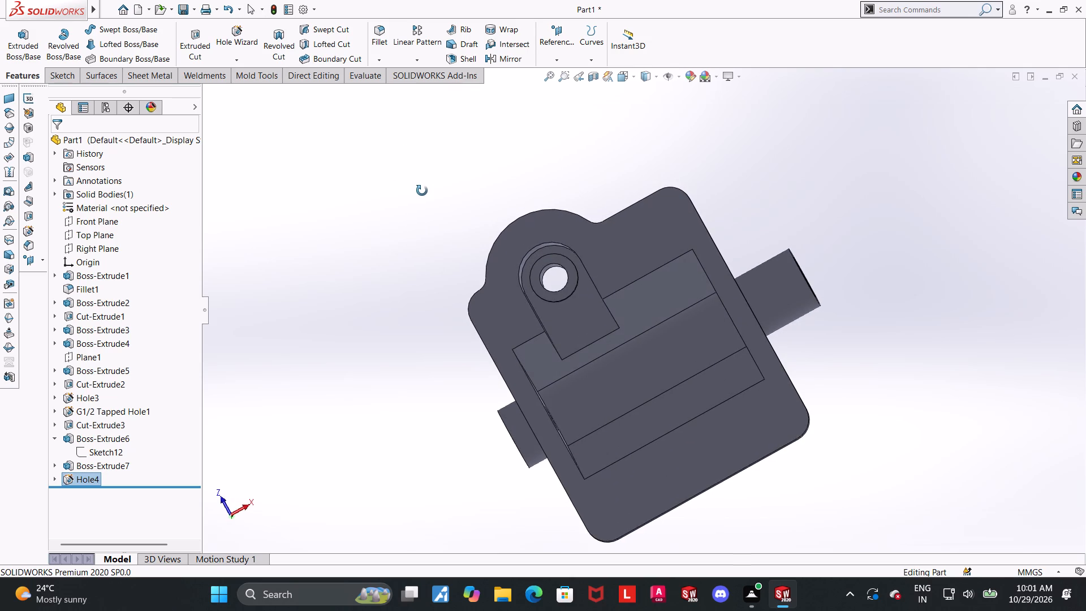
middle_drag(422, 191, 426, 279)
scroll(593, 295, down, 5)
middle_drag(607, 335, 594, 272)
scroll(580, 292, down, 3)
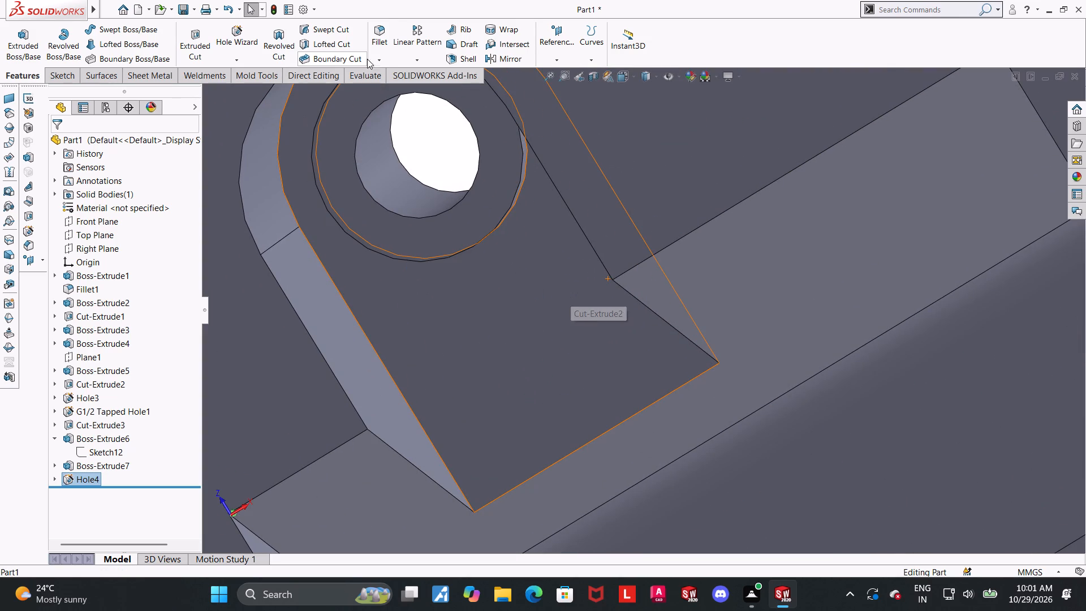
click(389, 55)
click(393, 86)
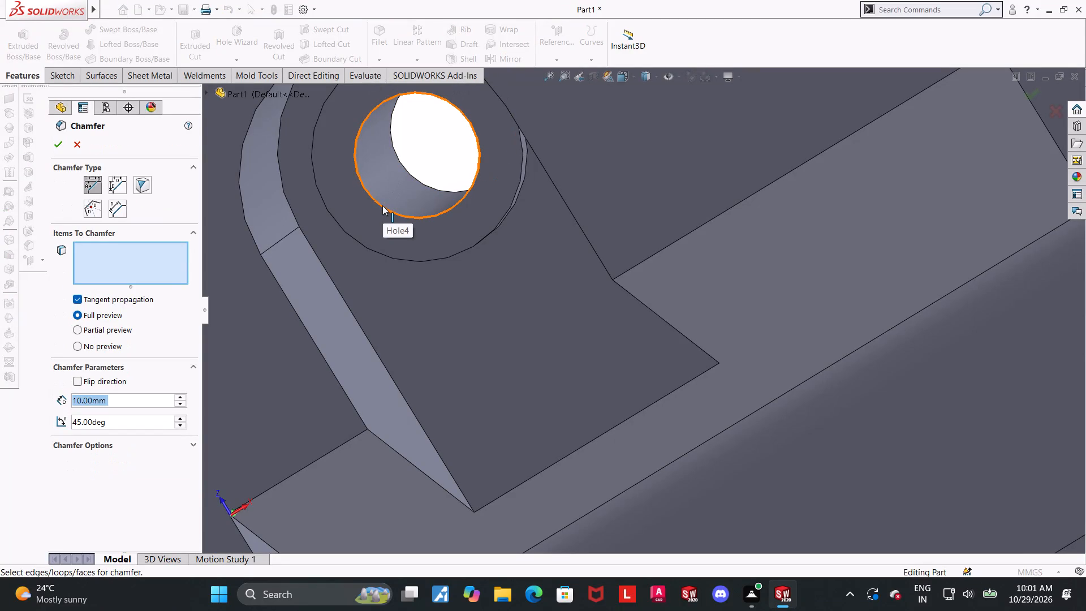
click(382, 205)
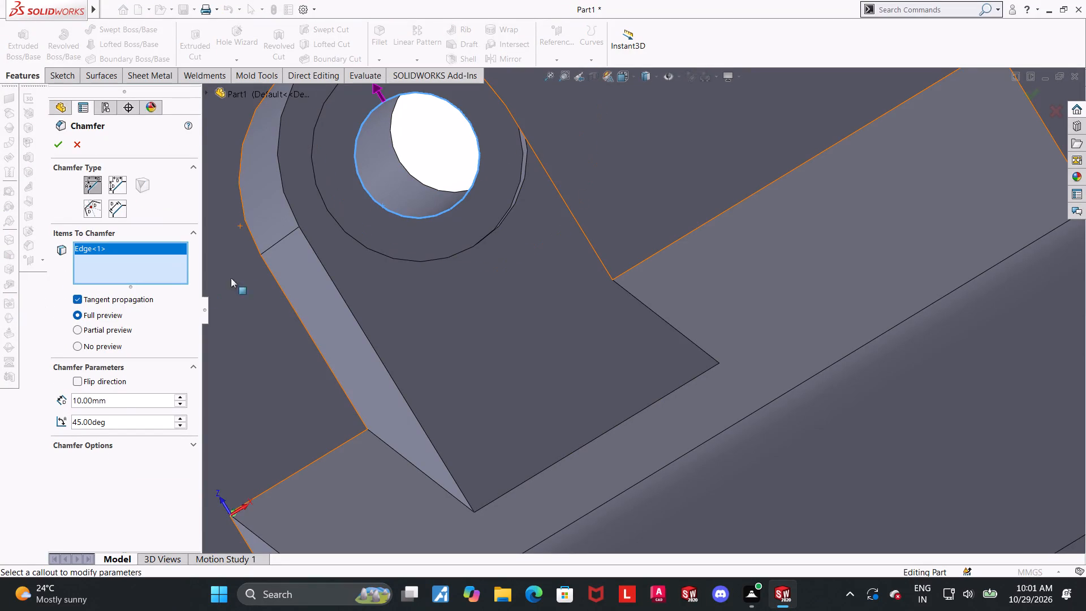
drag(148, 397, 0, 395)
key(1)
key(Return)
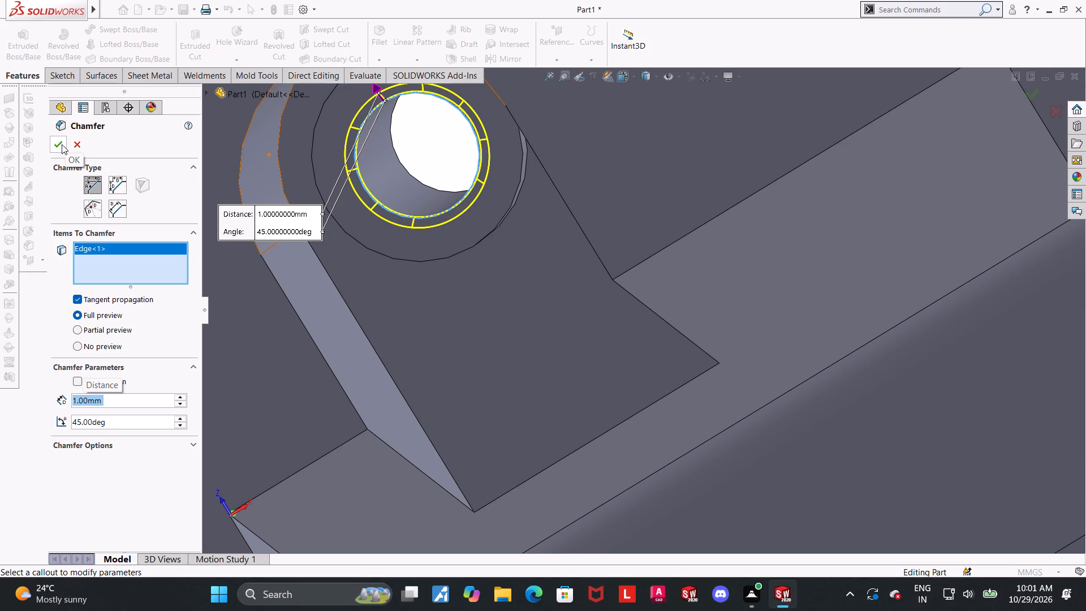
scroll(584, 217, up, 6)
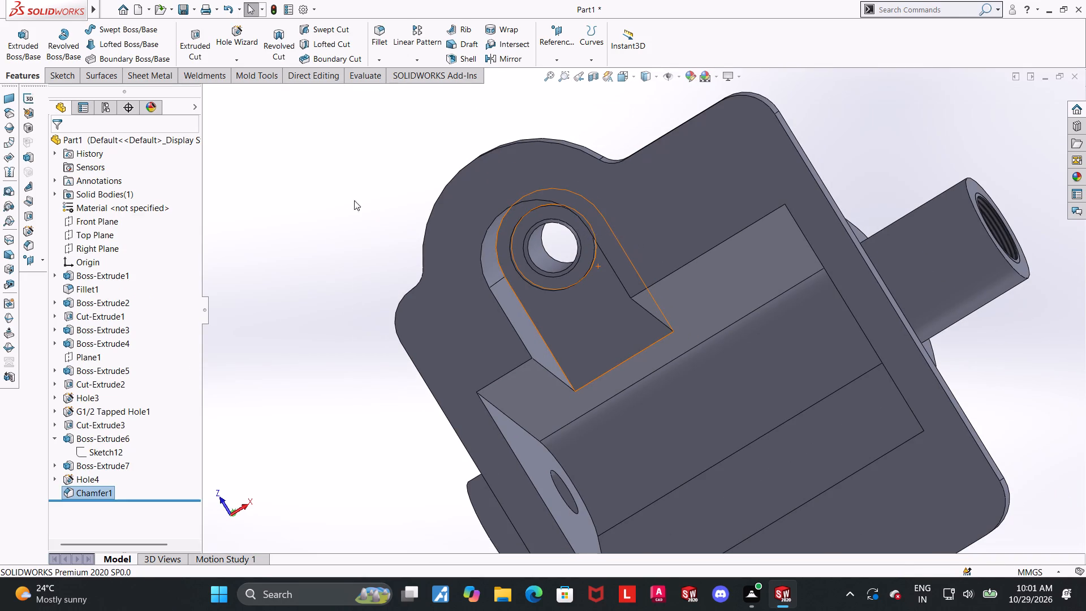
Examine the counterbored hole and its chamfer in a side view with hidden lines visible, and restore the shaded-with-edges display.
click(341, 195)
click(622, 79)
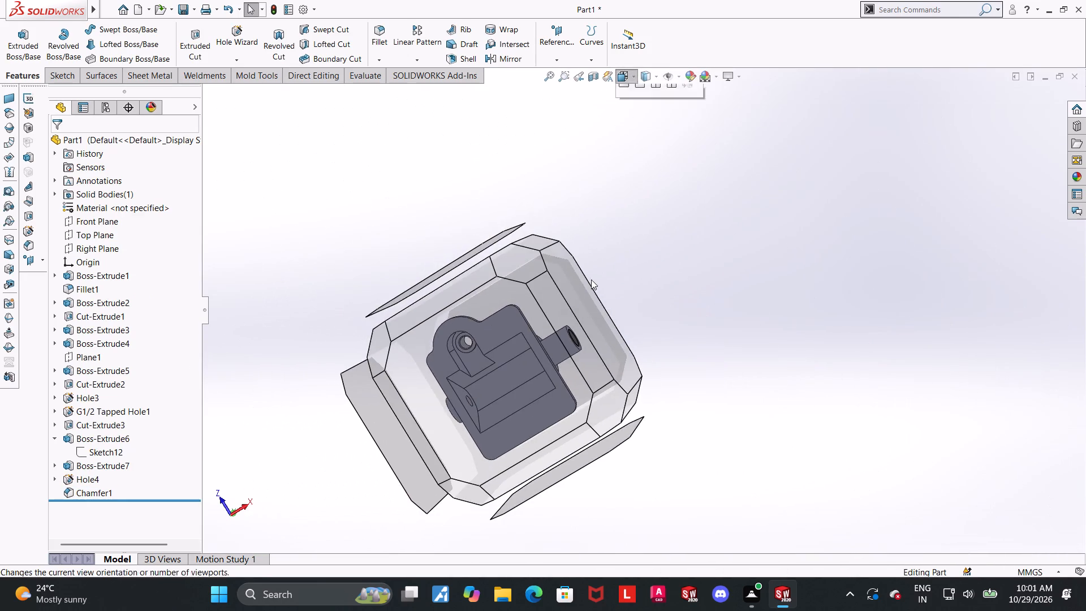
click(587, 303)
click(650, 81)
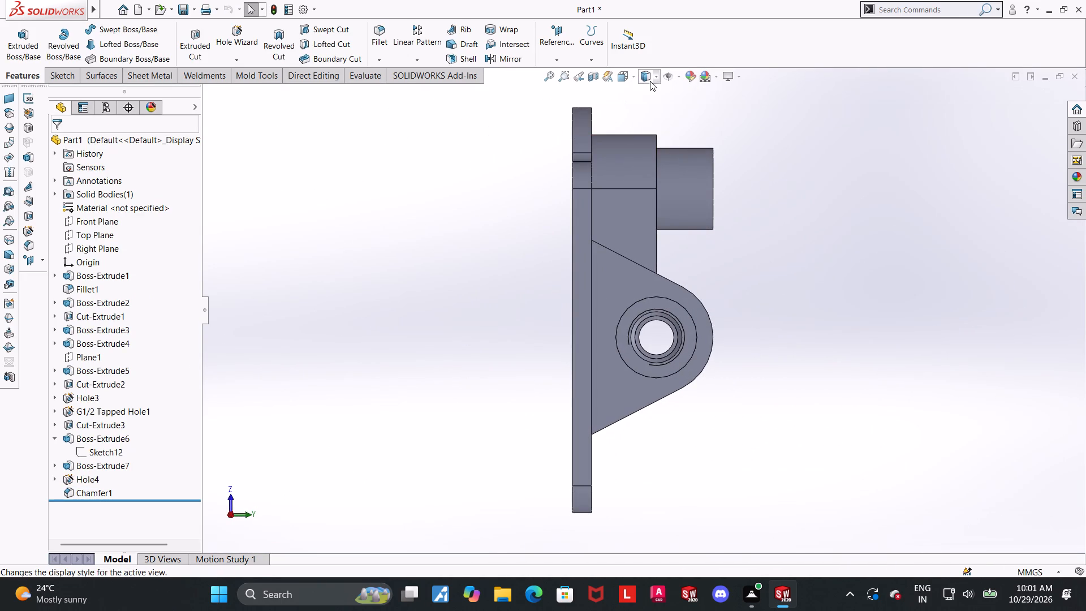
click(647, 139)
scroll(781, 206, down, 3)
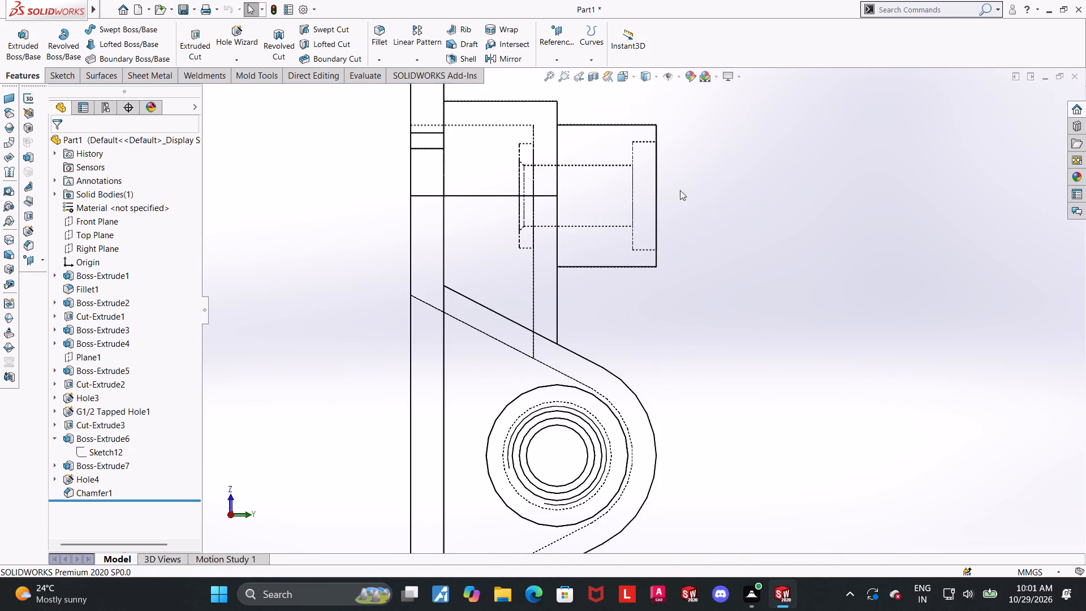
scroll(533, 193, down, 3)
click(653, 76)
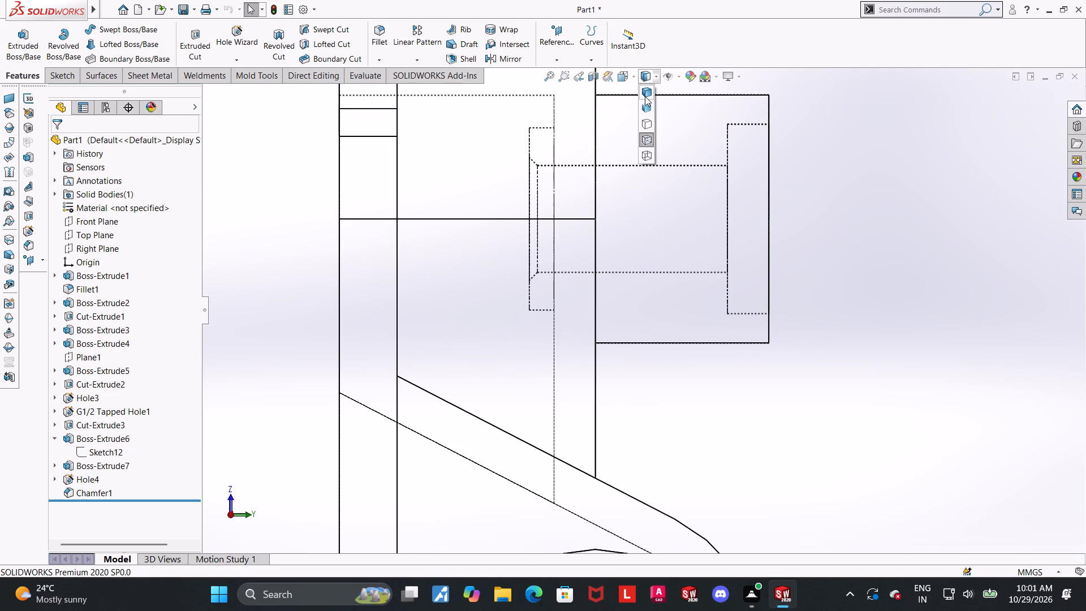
click(645, 95)
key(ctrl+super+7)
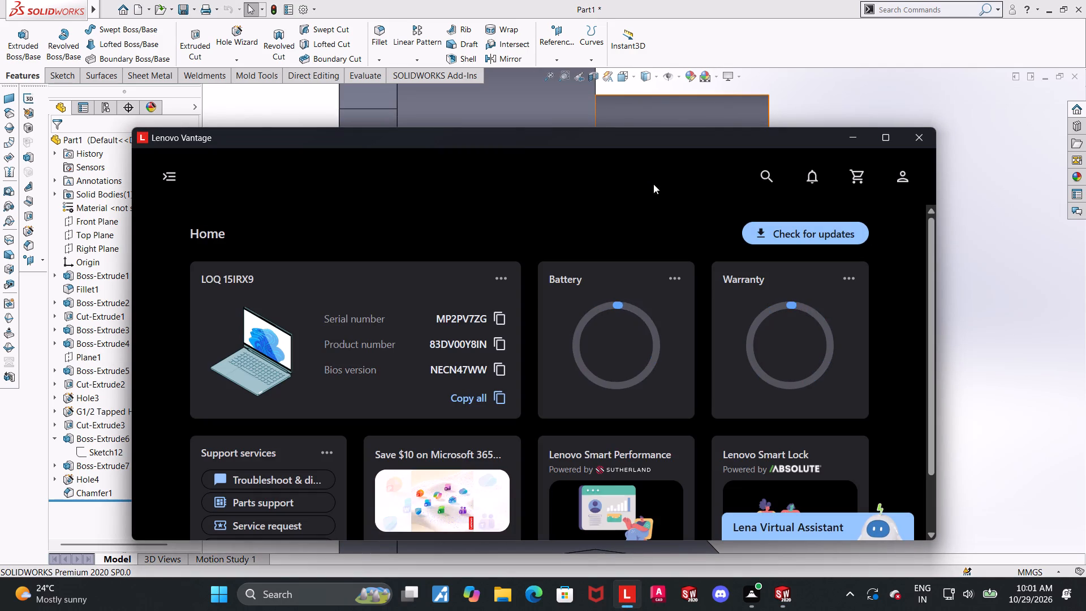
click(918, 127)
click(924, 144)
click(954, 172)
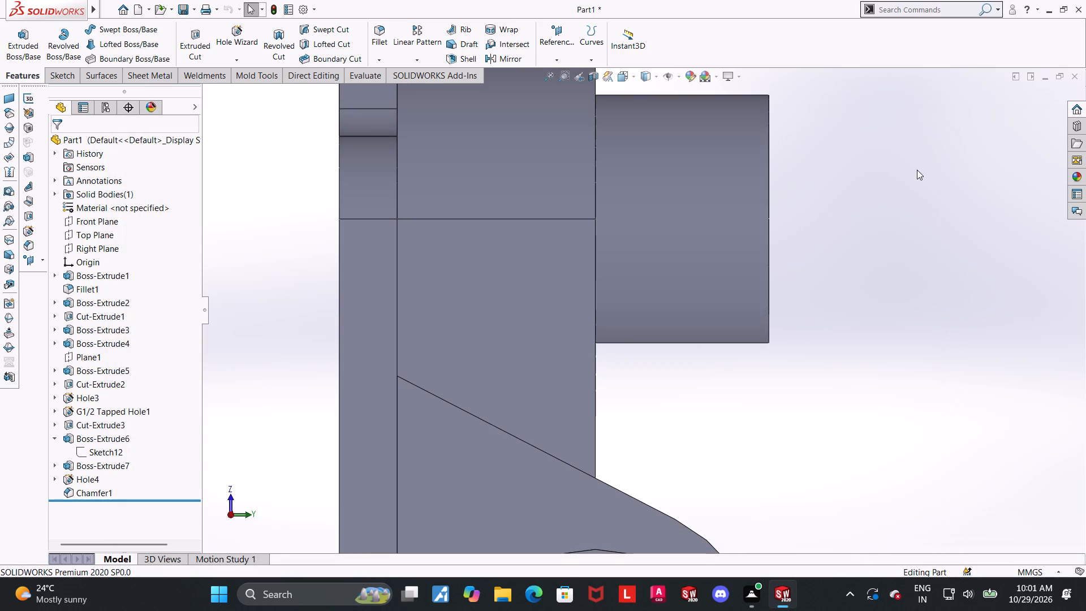
Examine the counterbored boss in a section parallel to the Front Plane at a 57 mm offset, and return to the unsectioned isometric view.
key(ctrl+7)
scroll(482, 407, down, 2)
middle_drag(626, 311, 626, 270)
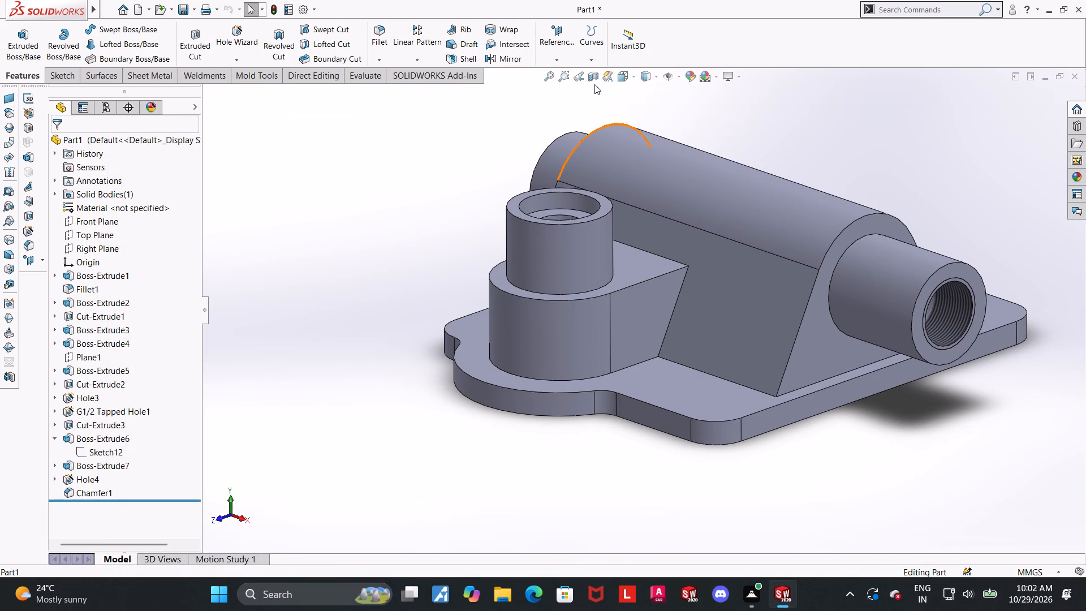
click(593, 76)
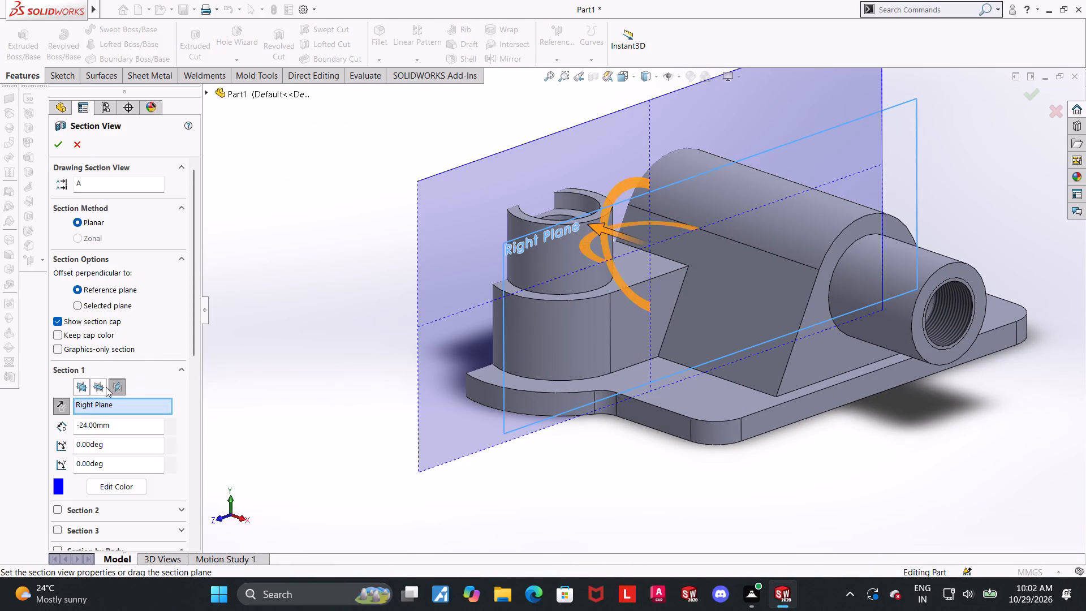
click(84, 382)
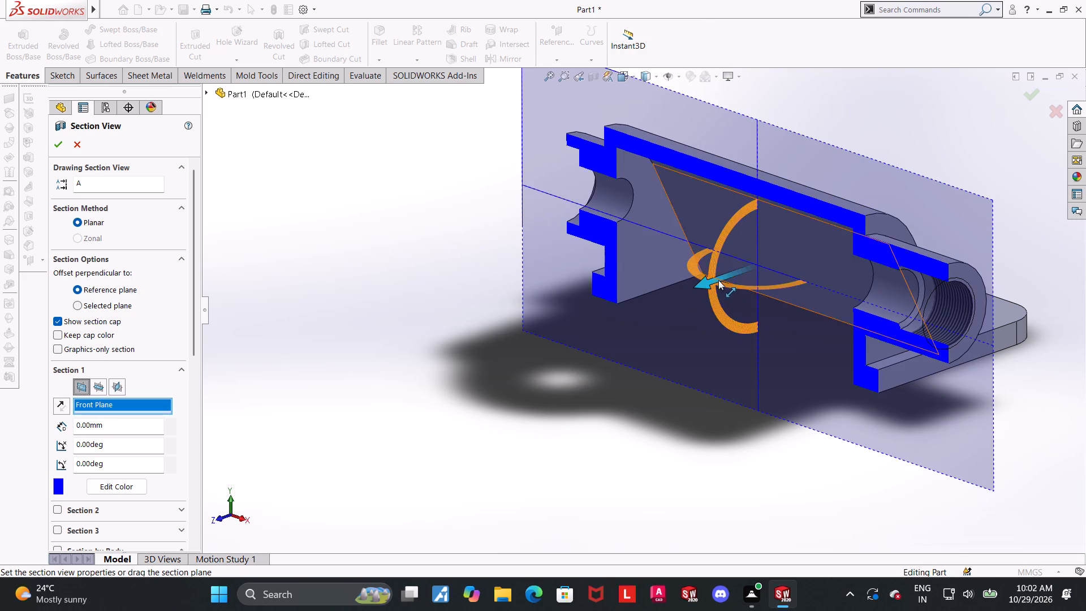
drag(716, 282, 567, 312)
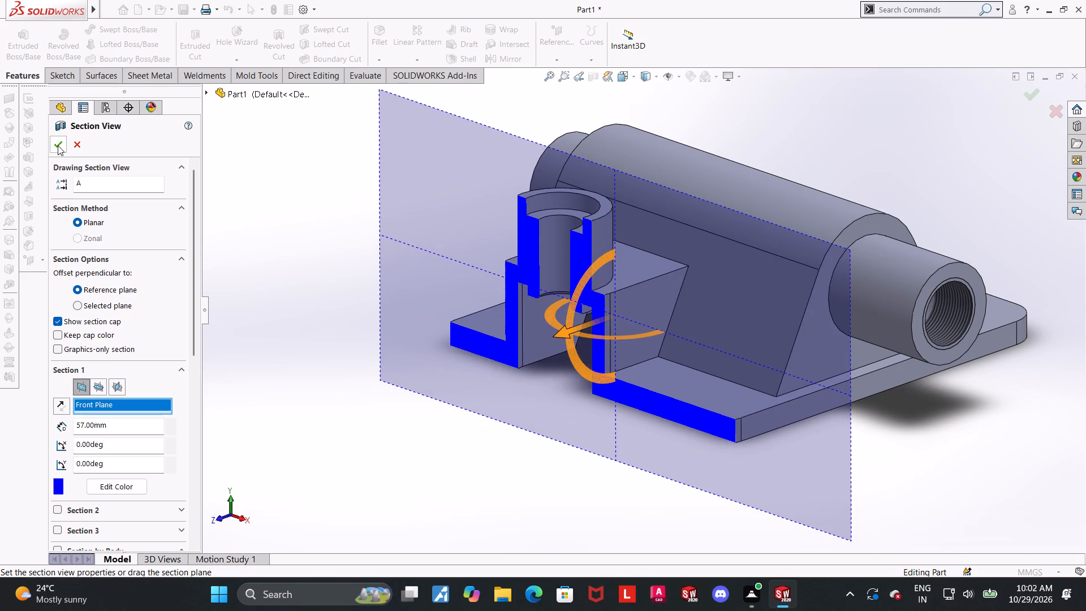
click(59, 145)
middle_drag(357, 281, 377, 241)
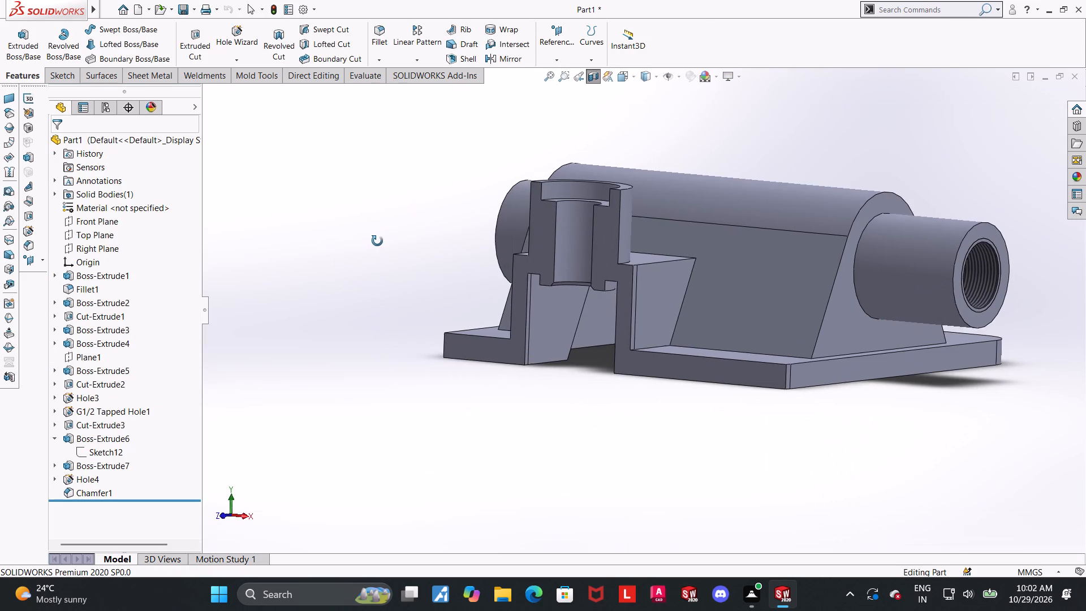
middle_drag(377, 241, 429, 246)
scroll(705, 251, down, 5)
middle_drag(715, 320, 767, 324)
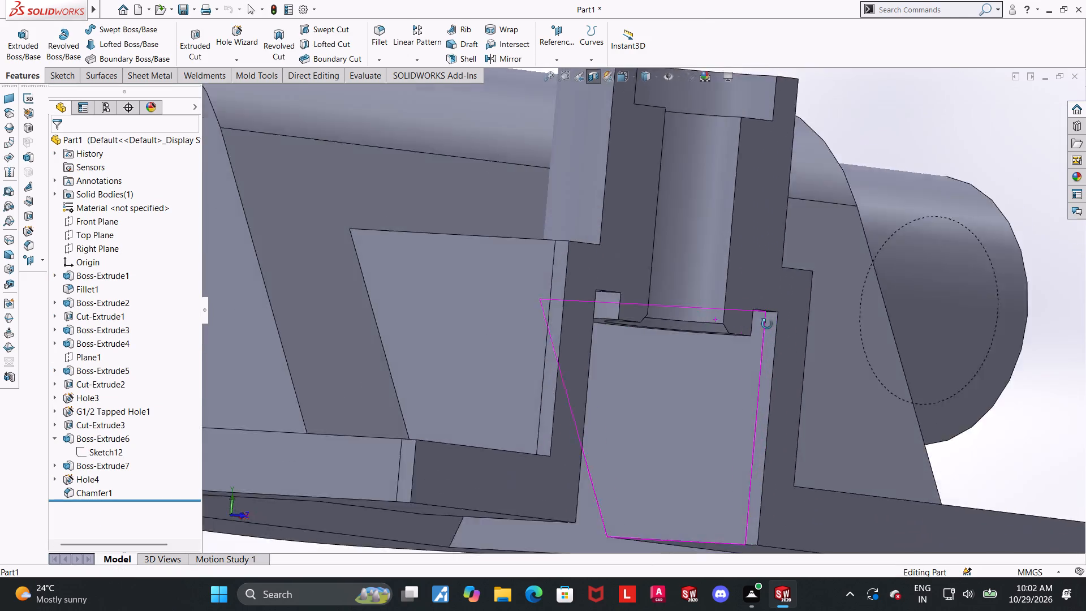
middle_drag(767, 324, 712, 346)
scroll(711, 343, up, 4)
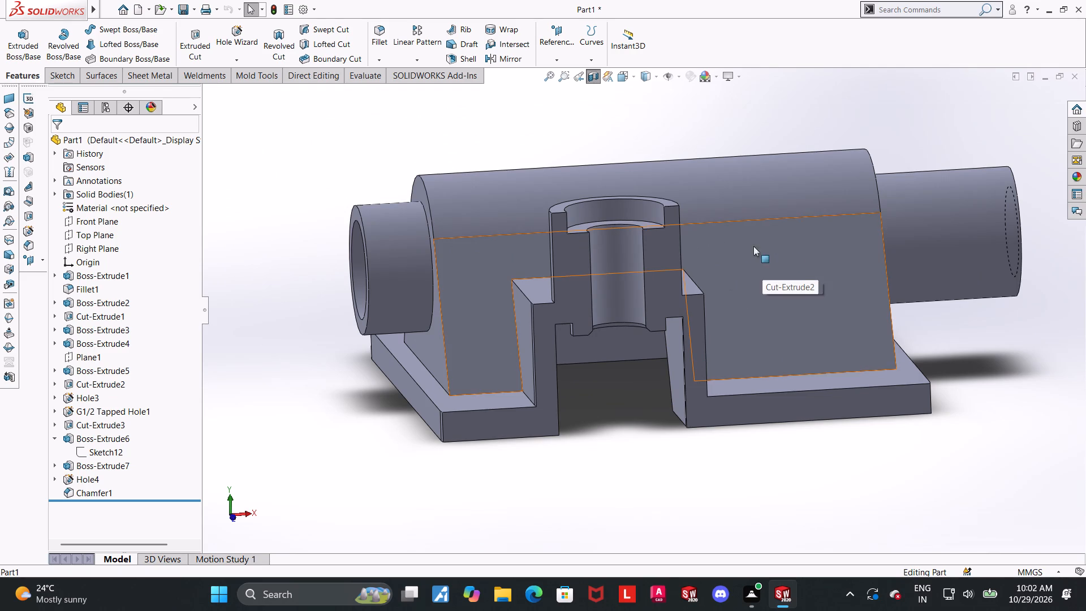
click(591, 81)
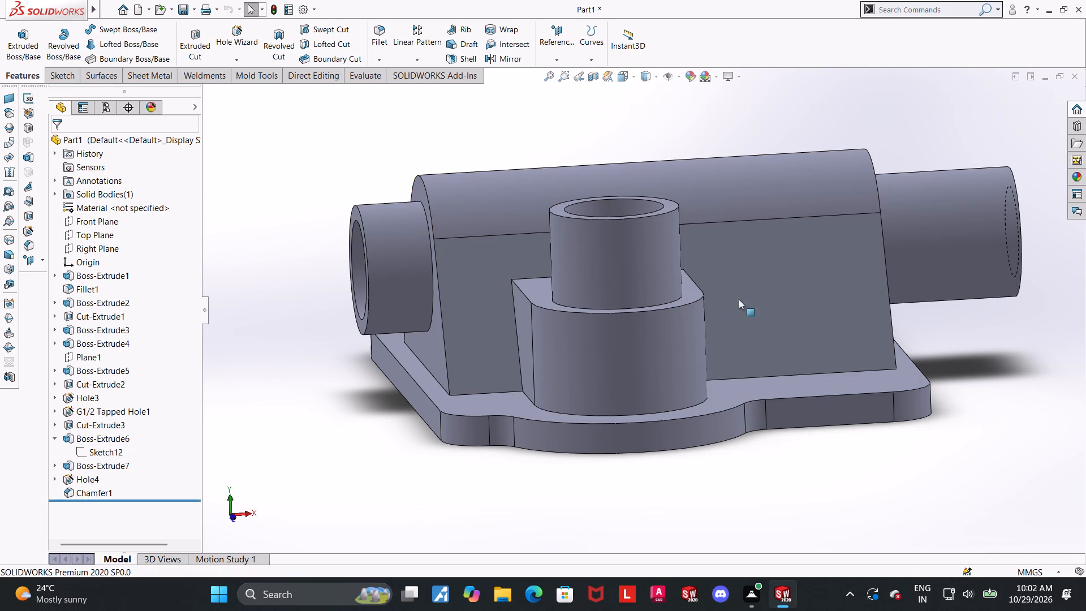
key(ctrl+7)
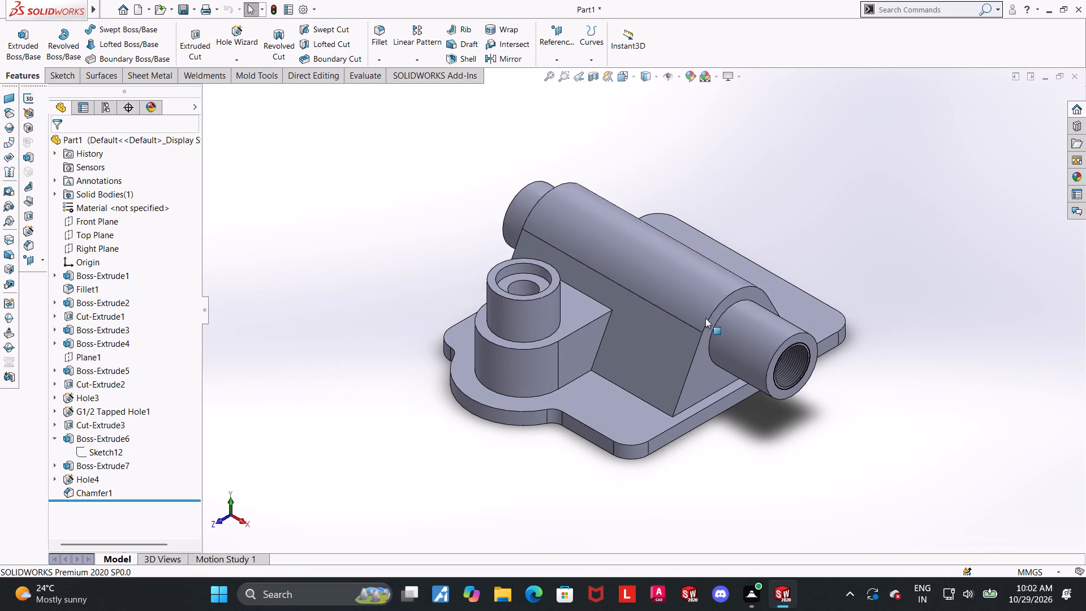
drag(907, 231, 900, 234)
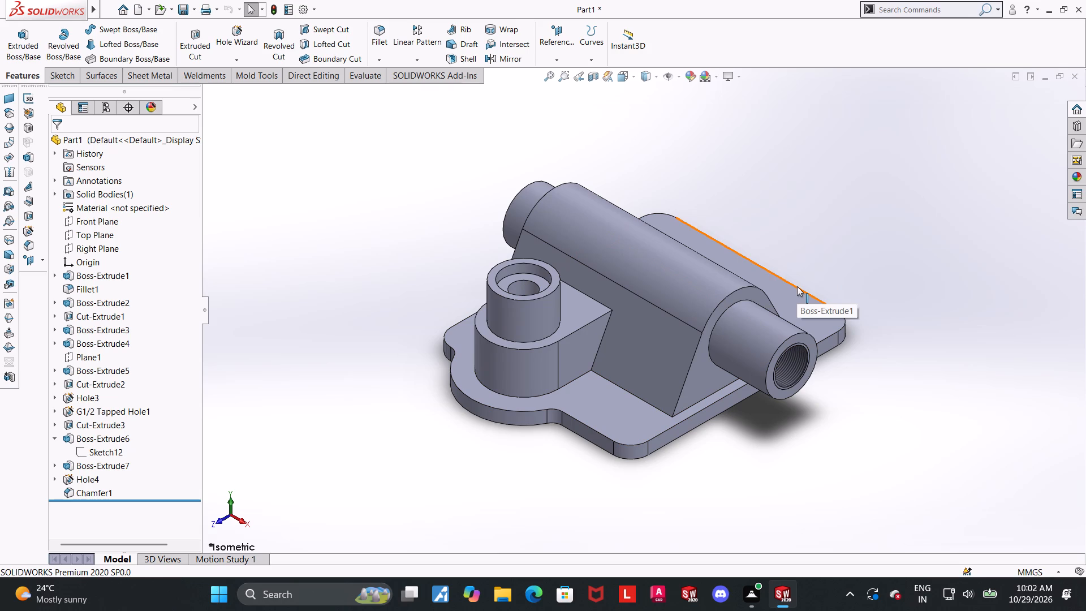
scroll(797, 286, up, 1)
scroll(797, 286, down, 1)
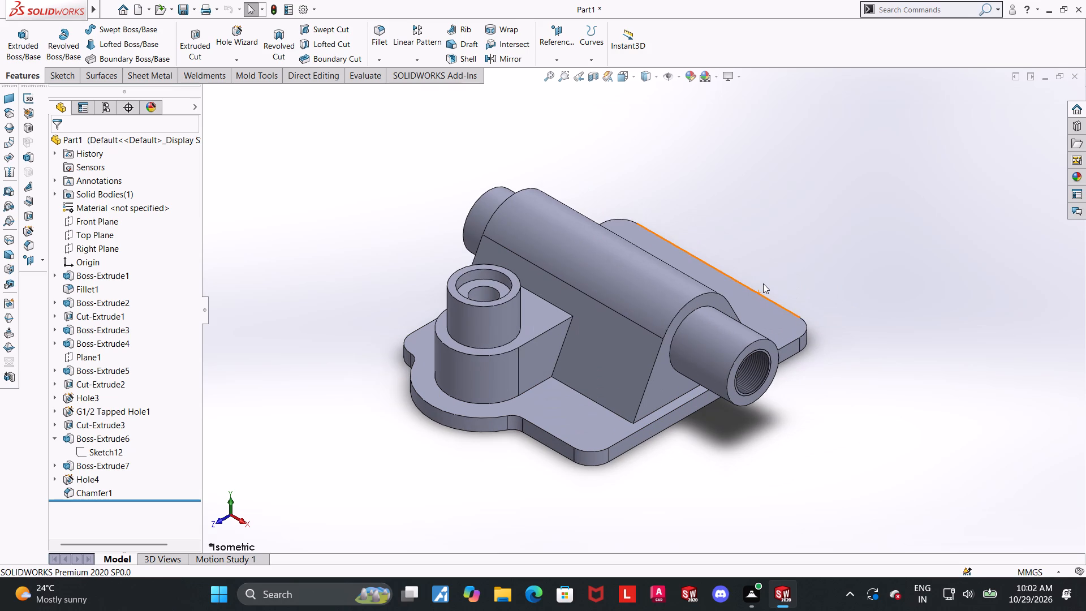
Examine the plate's top face, its corners and the surrounding bosses from above and at an angle.
scroll(763, 283, up, 1)
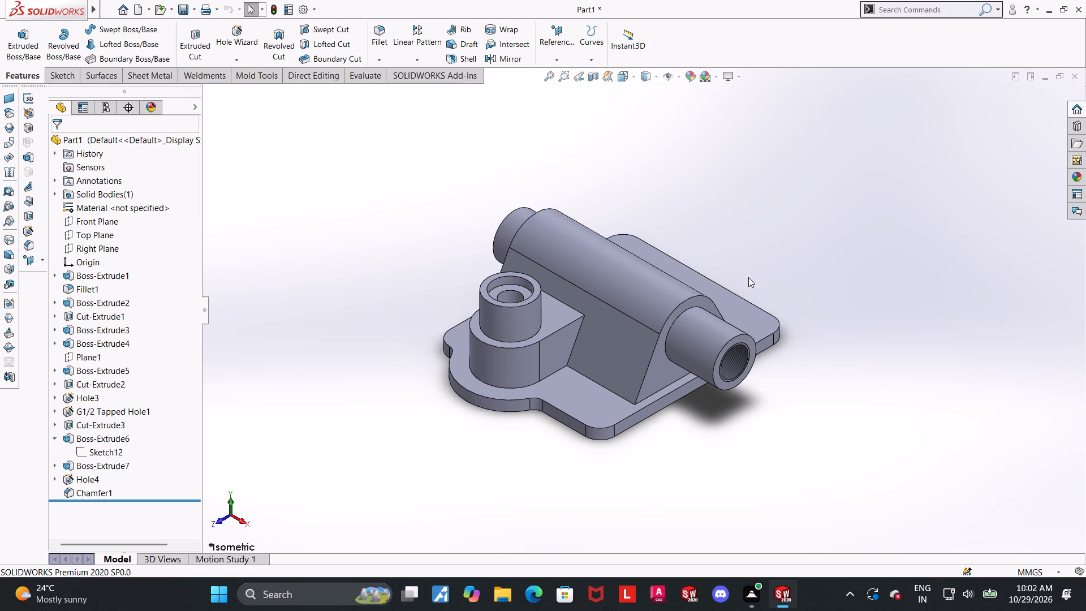
scroll(748, 277, down, 1)
middle_drag(743, 276, 732, 393)
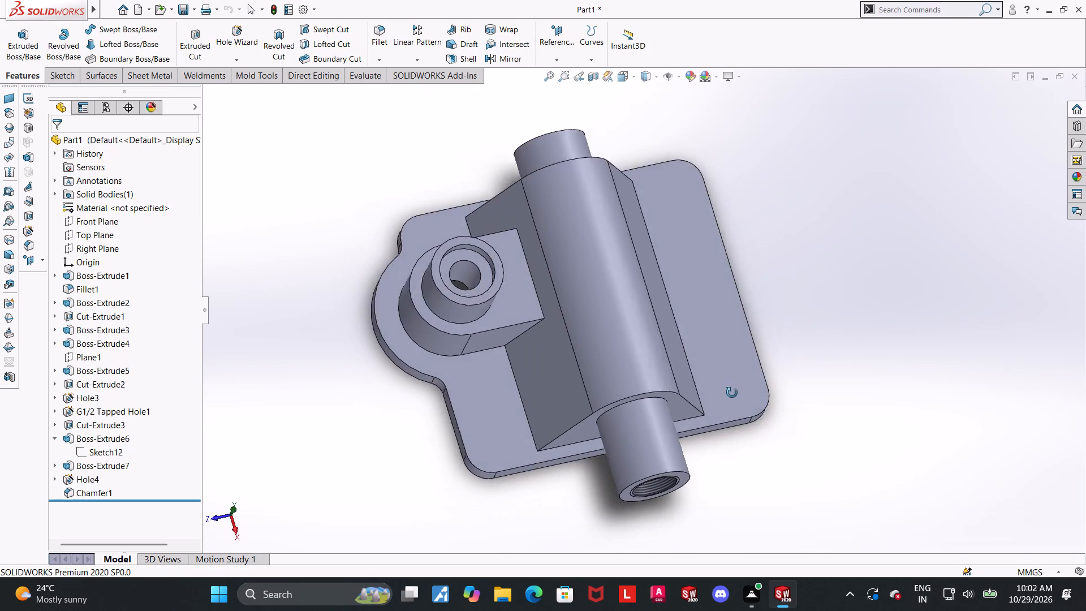
middle_drag(732, 393, 719, 373)
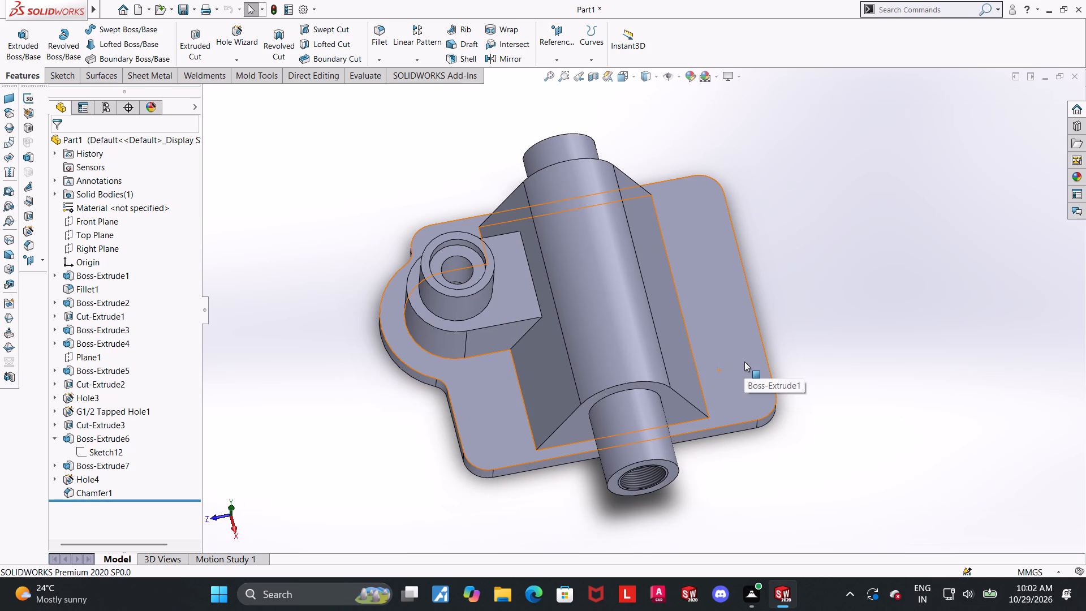
scroll(744, 362, up, 1)
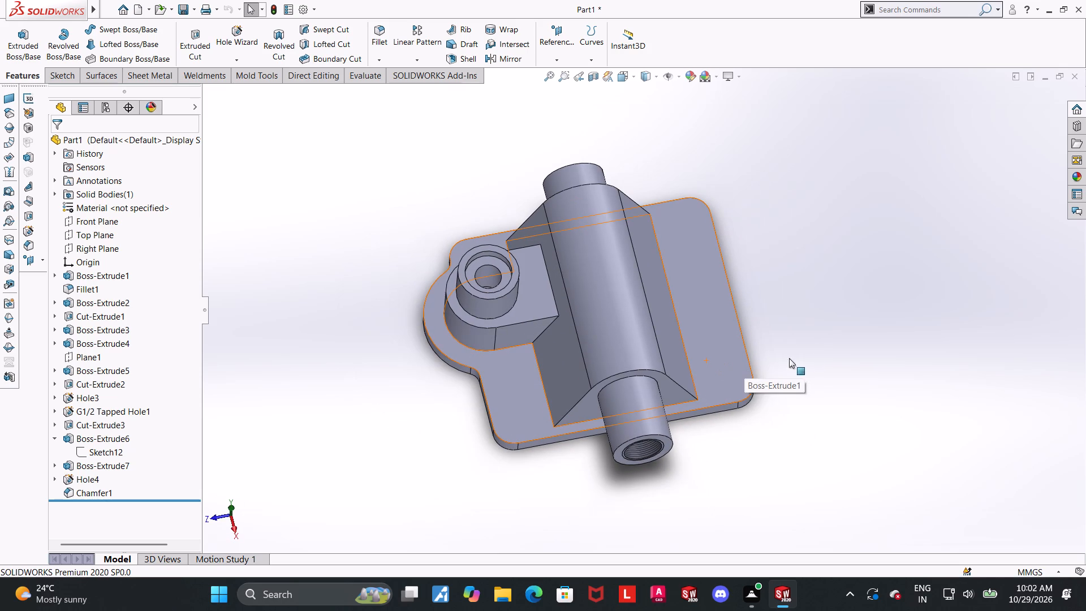
click(809, 353)
scroll(692, 350, down, 2)
middle_drag(725, 381, 727, 363)
scroll(727, 363, up, 2)
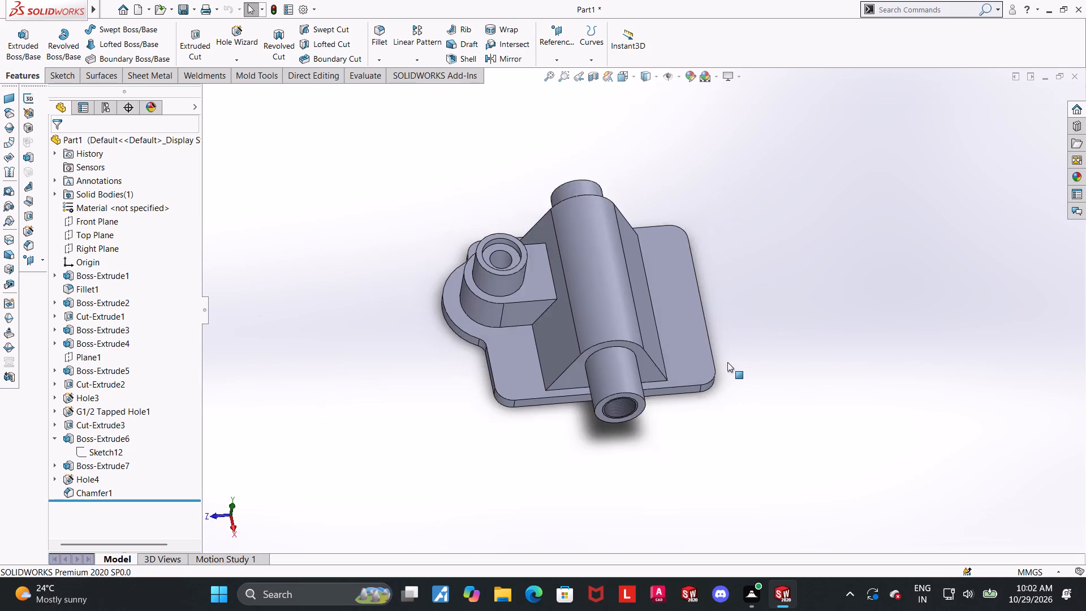
scroll(727, 362, up, 2)
scroll(611, 339, down, 2)
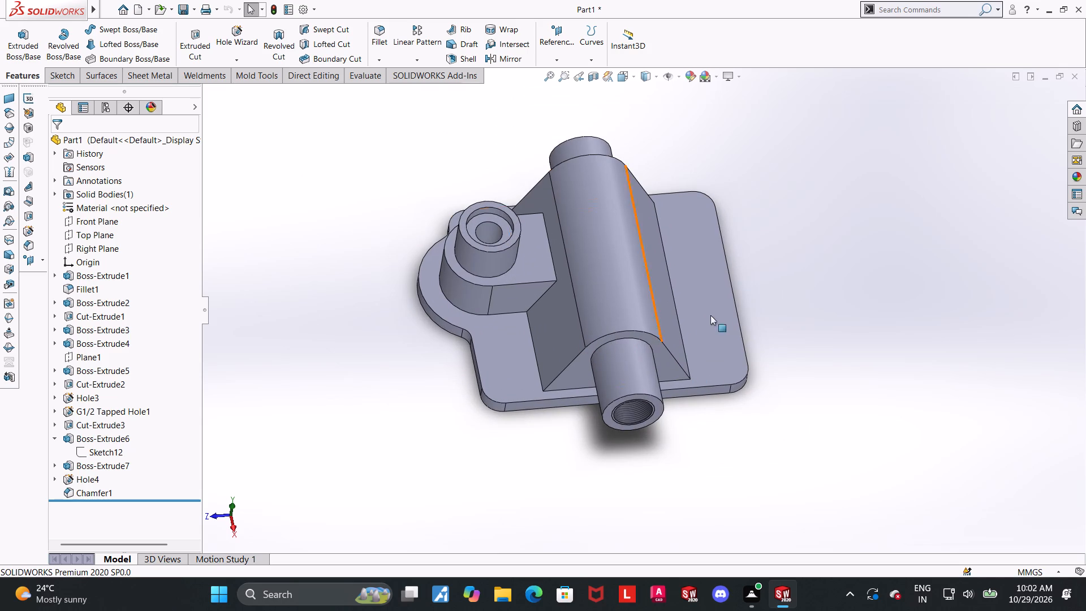
Define a counterbored legacy hole with a 9 mm diameter, 20 mm counterbore diameter and 1 mm counterbore depth.
click(757, 307)
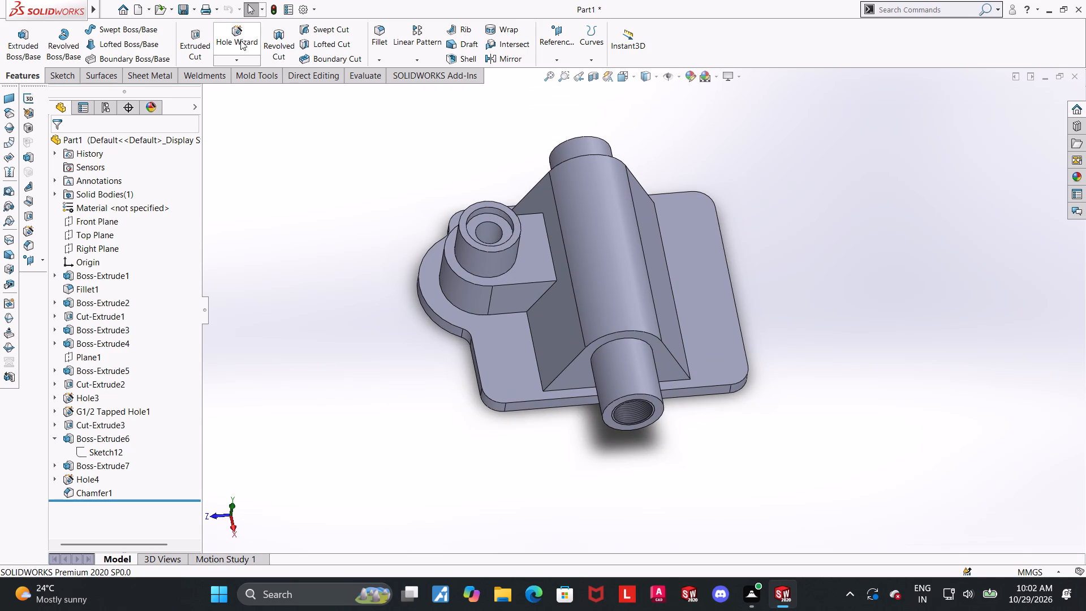
click(239, 39)
click(133, 246)
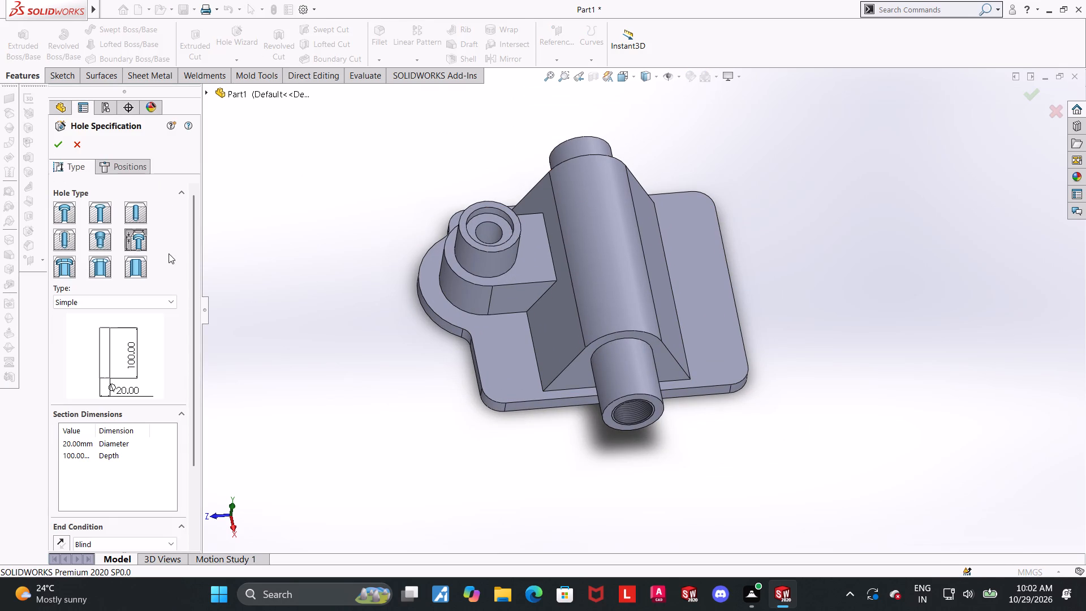
click(146, 300)
click(94, 382)
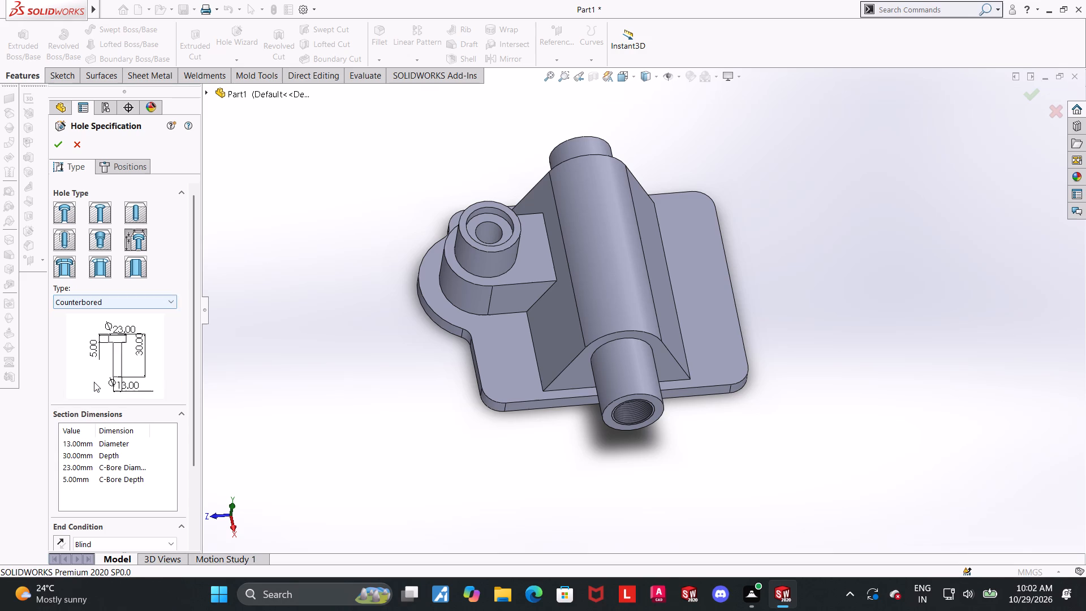
drag(189, 362, 189, 366)
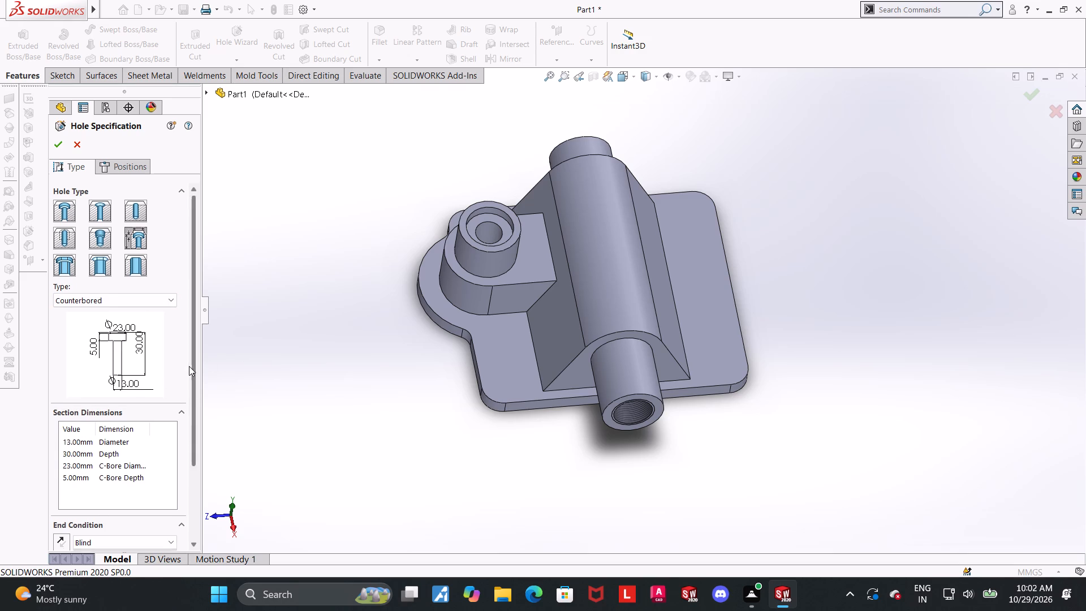
drag(189, 366, 189, 457)
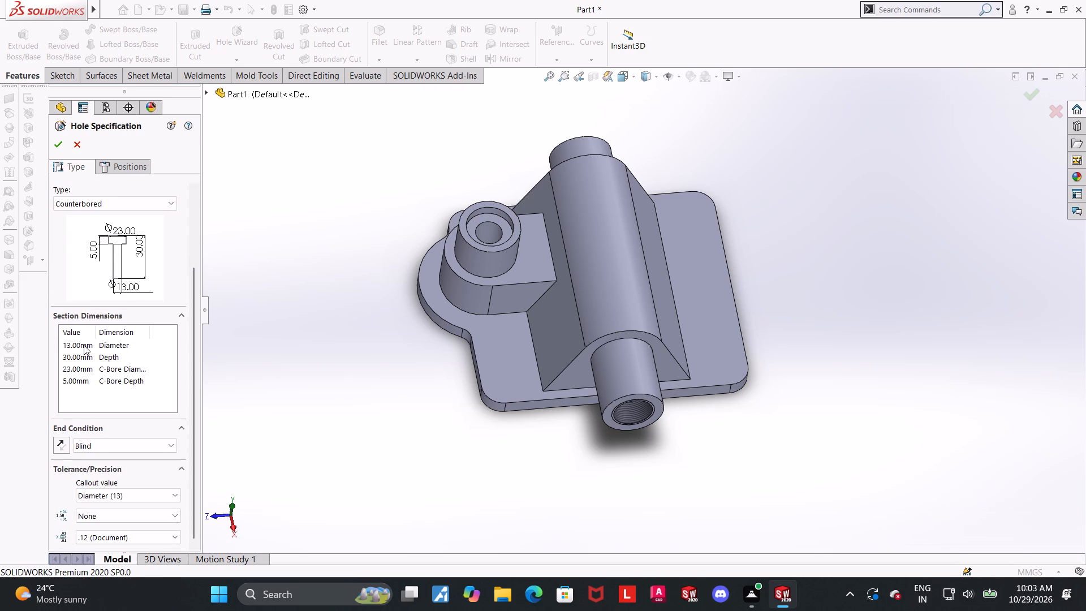
double_click(84, 345)
key(9)
key(Return)
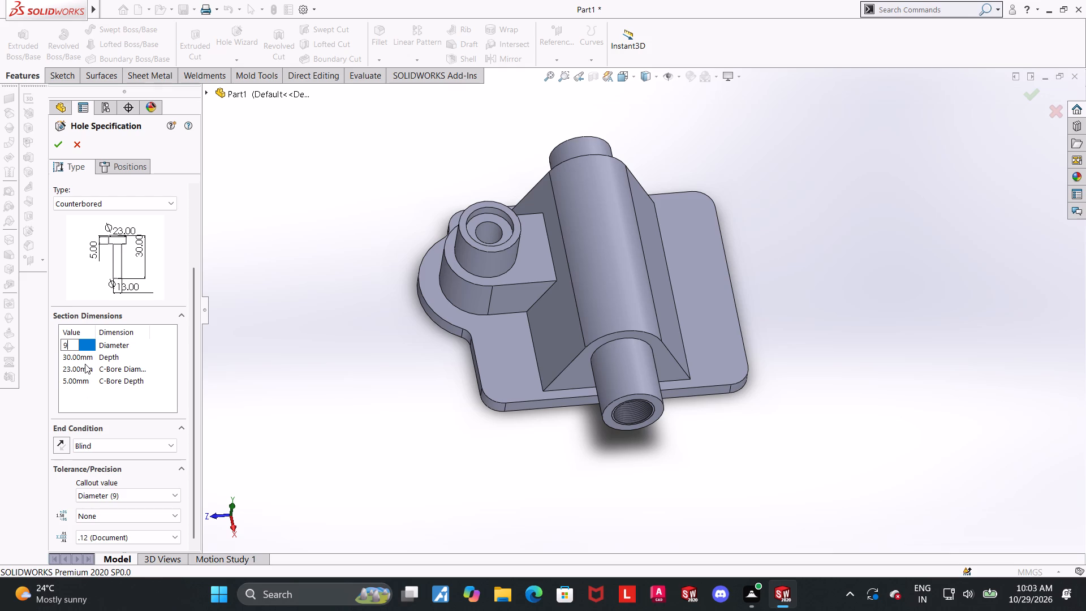
double_click(85, 365)
key(2)
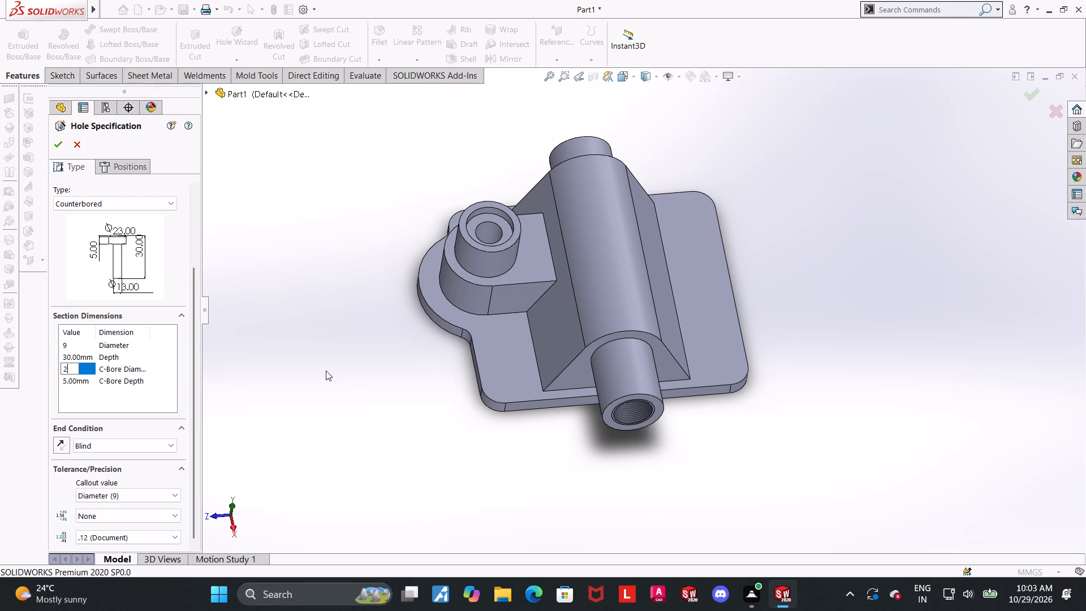
key(0)
key(Return)
click(260, 371)
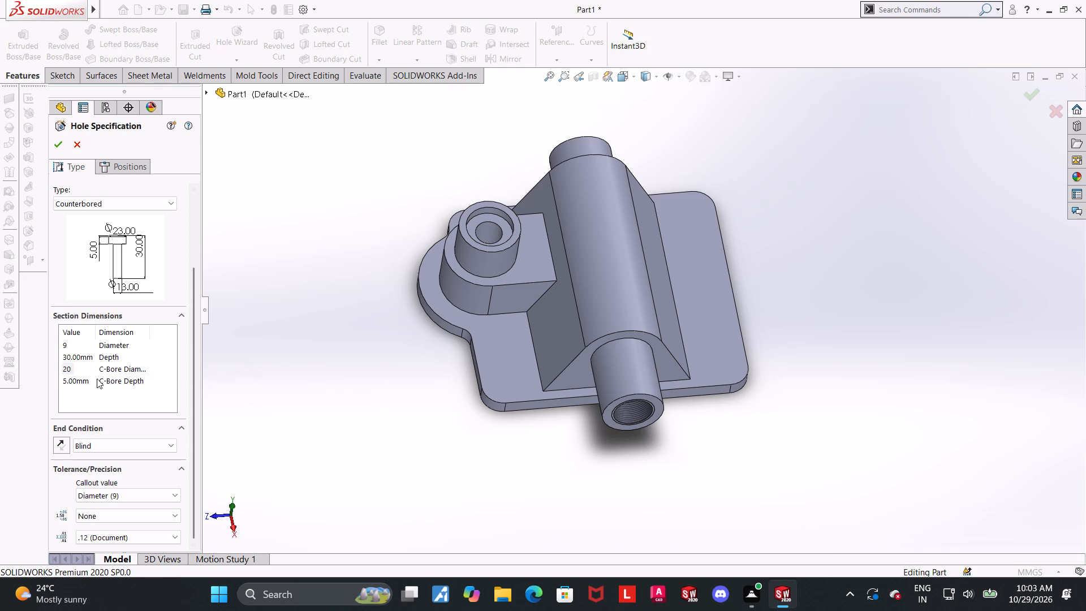
double_click(70, 382)
key(1)
key(Return)
click(346, 363)
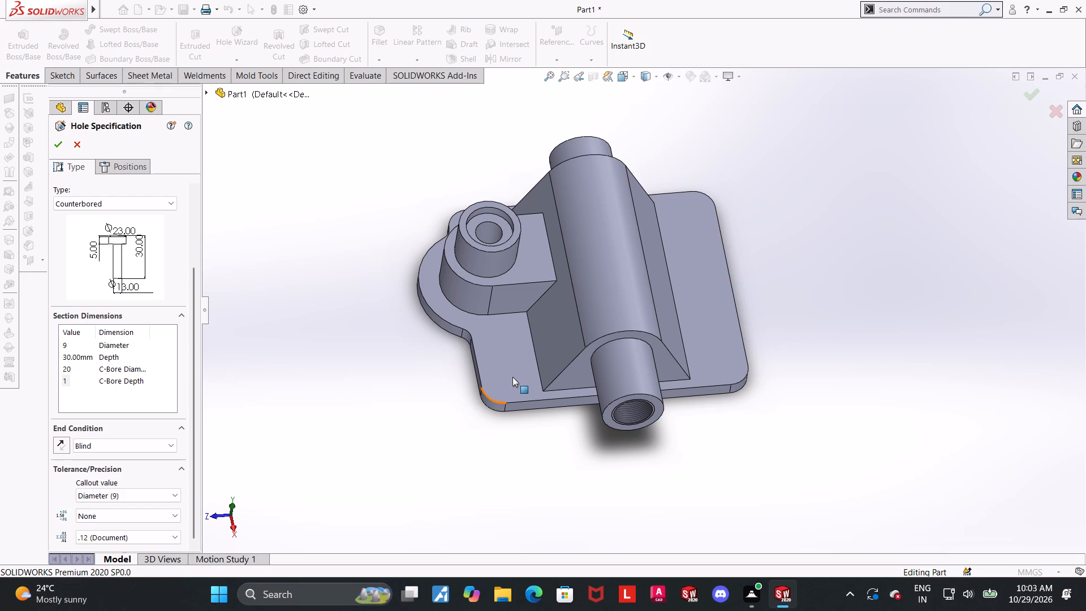
Place four counterbored holes on the plate's top face, one near each rounded corner.
click(114, 169)
middle_drag(589, 347, 580, 375)
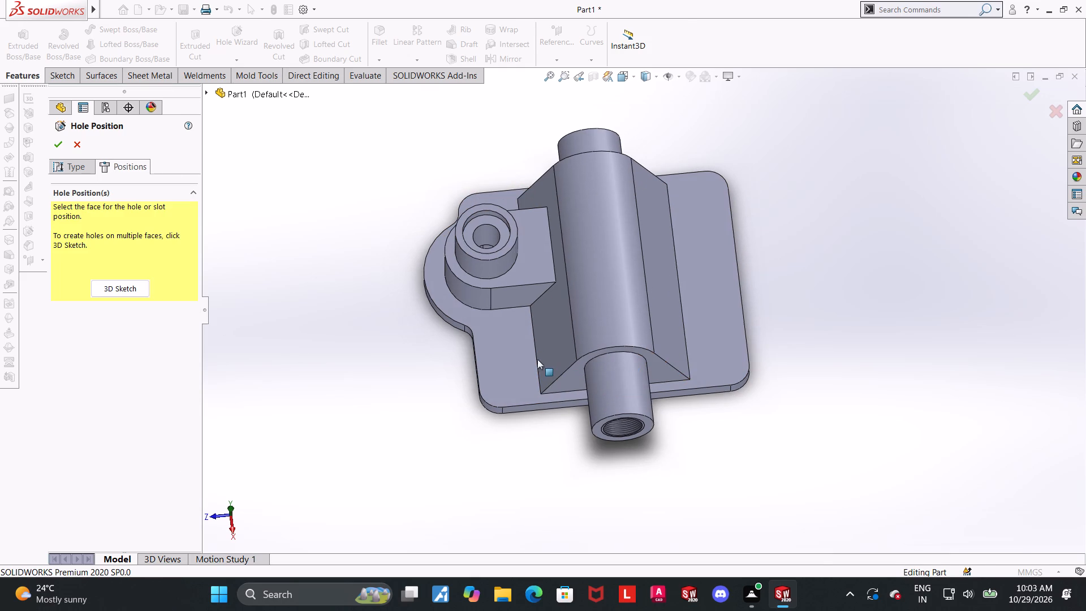
click(520, 364)
scroll(508, 320, down, 4)
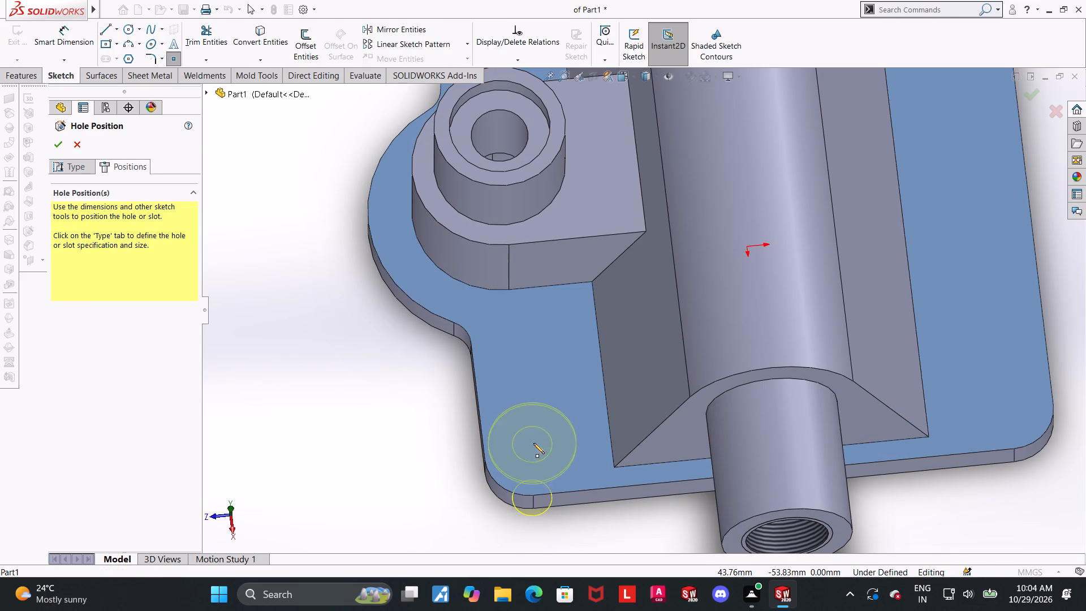
click(533, 443)
click(1006, 397)
scroll(1004, 392, up, 5)
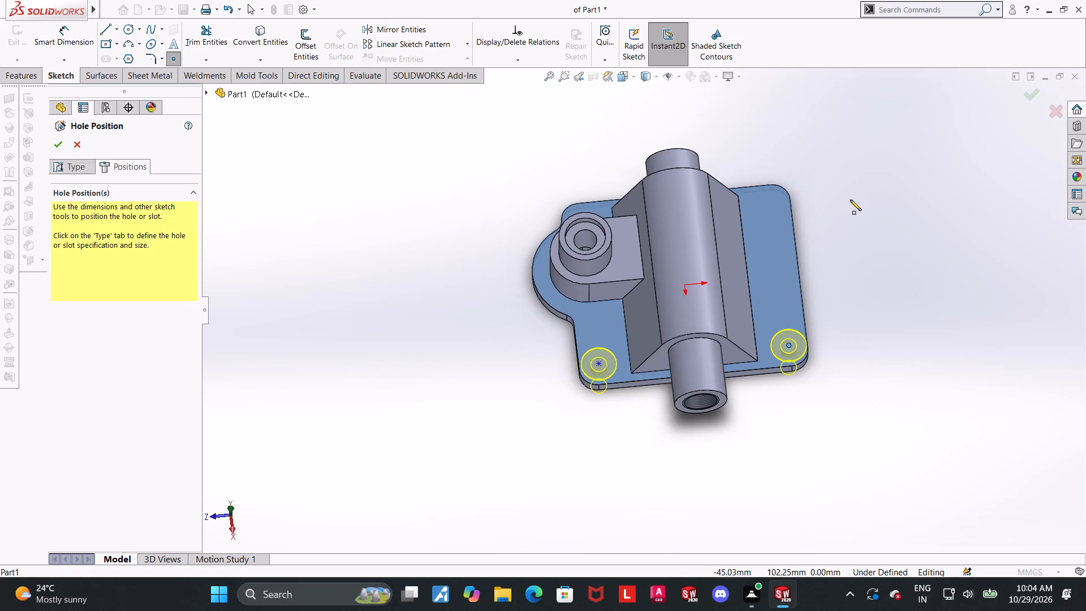
scroll(837, 204, down, 5)
click(701, 244)
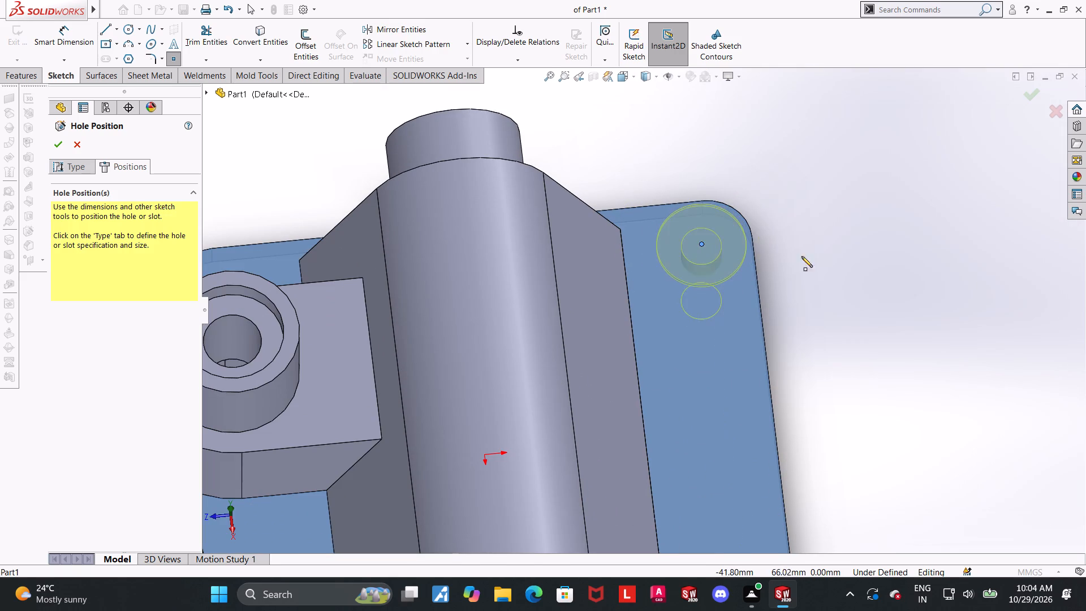
middle_drag(829, 242, 885, 329)
scroll(554, 304, up, 2)
scroll(524, 283, down, 1)
middle_drag(519, 283, 450, 239)
middle_drag(369, 369, 394, 384)
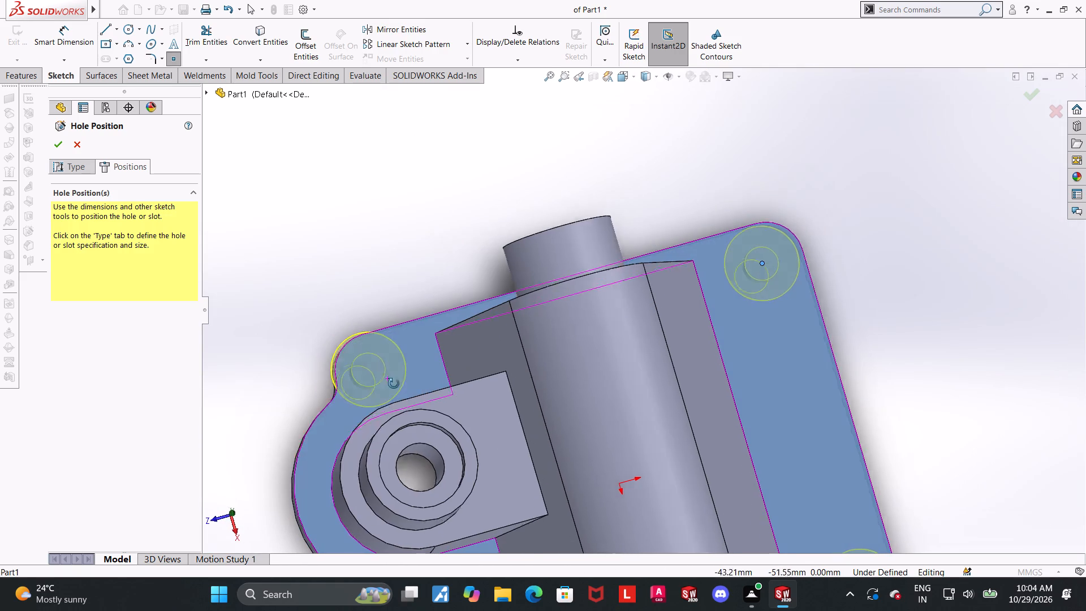
middle_drag(394, 384, 394, 384)
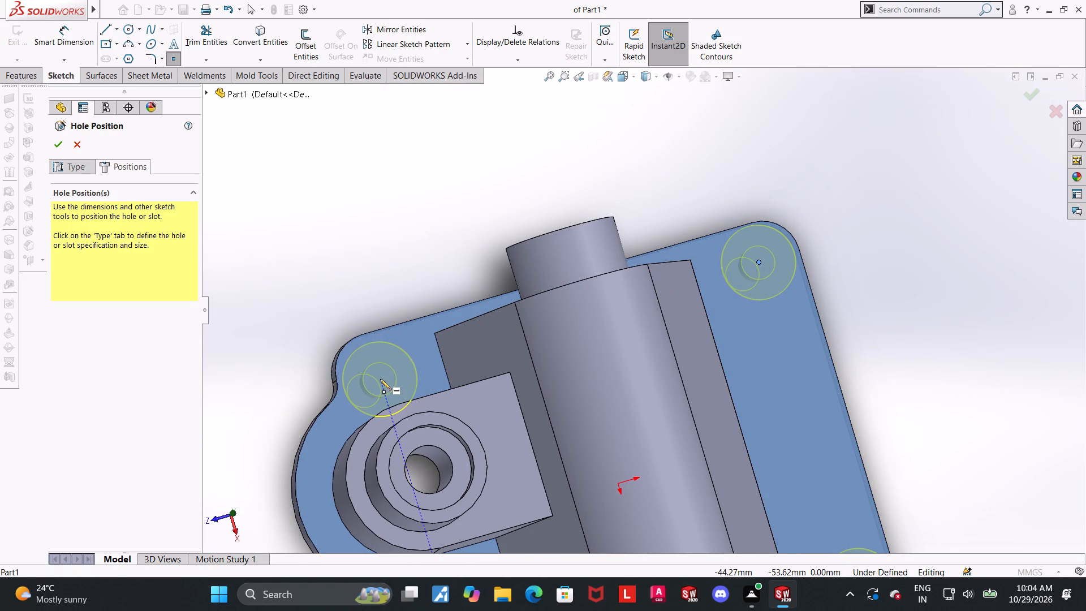
click(384, 375)
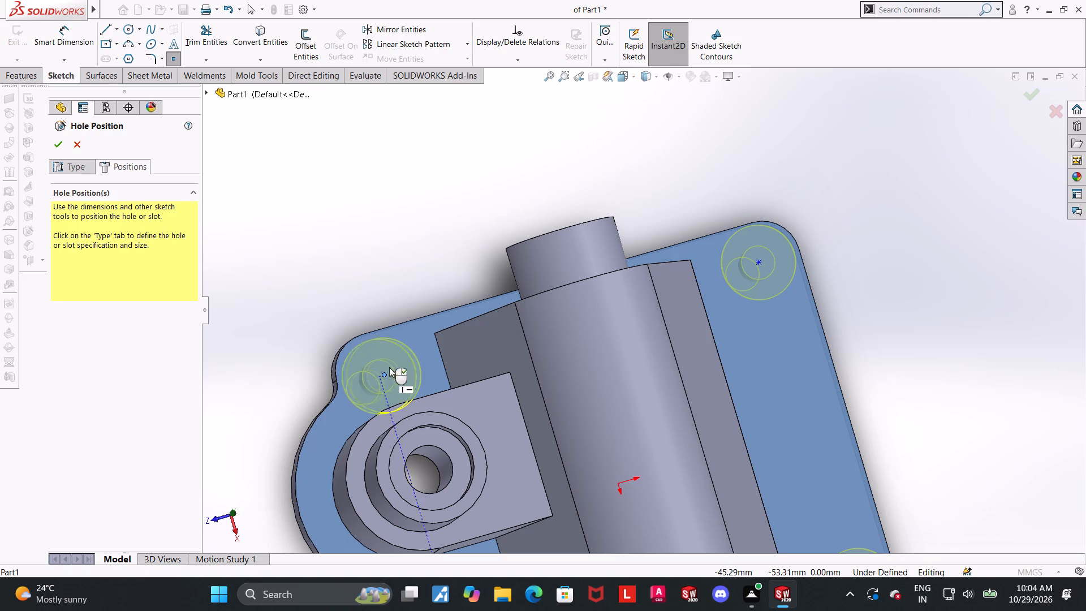
key(Escape)
Make the hole point at the corner nearest the round-ended side block concentric with that corner's rounded edge.
middle_drag(1023, 387, 990, 305)
scroll(989, 331, up, 6)
middle_drag(865, 409, 868, 461)
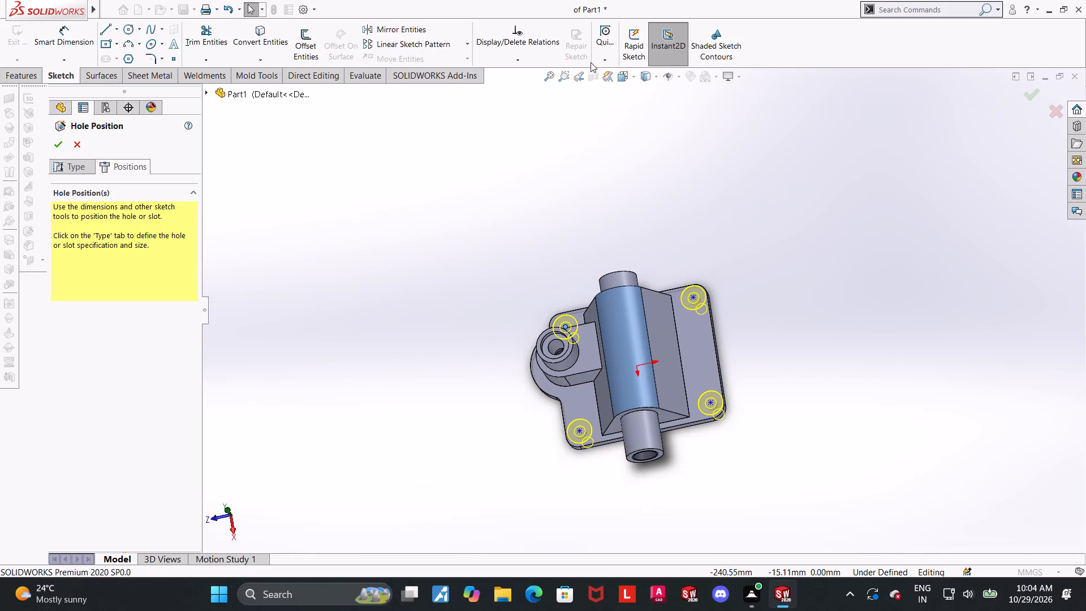
click(618, 77)
click(401, 446)
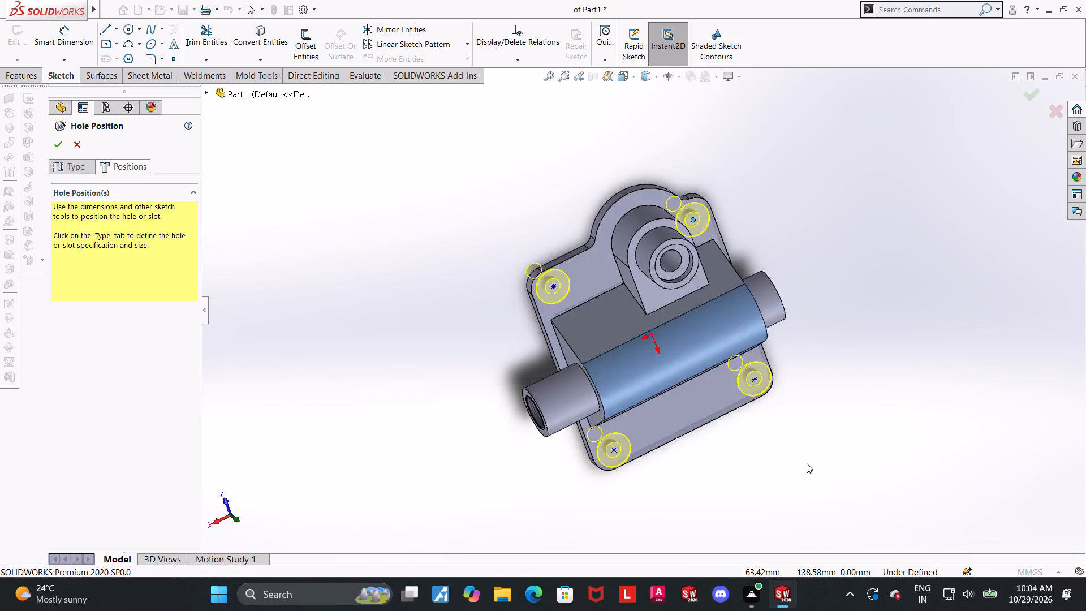
middle_drag(831, 388, 850, 172)
middle_drag(794, 337, 778, 108)
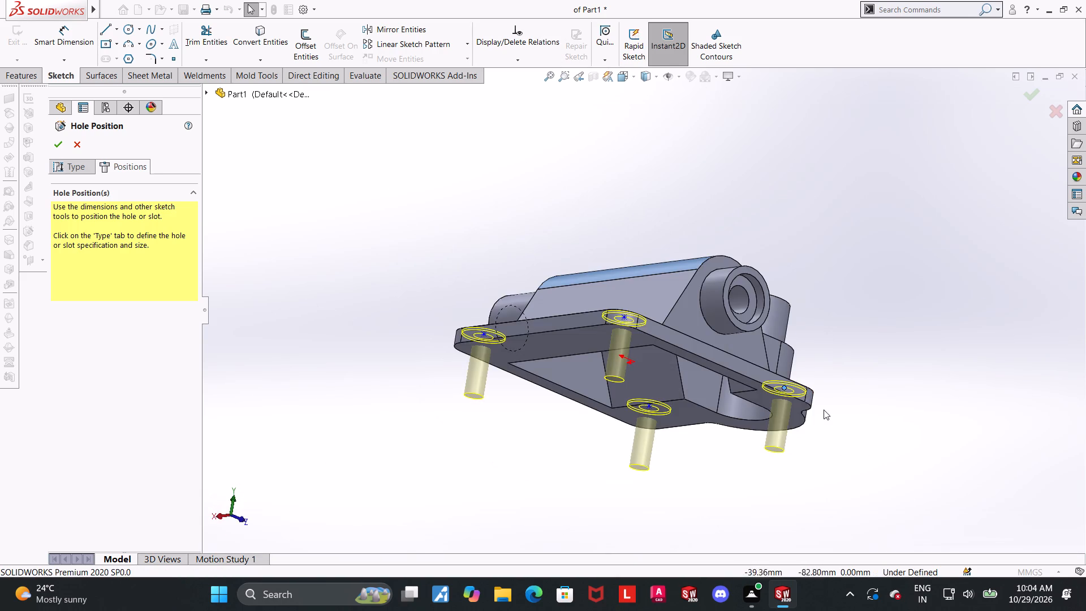
middle_drag(837, 391, 805, 491)
middle_drag(830, 398, 826, 426)
scroll(834, 416, down, 2)
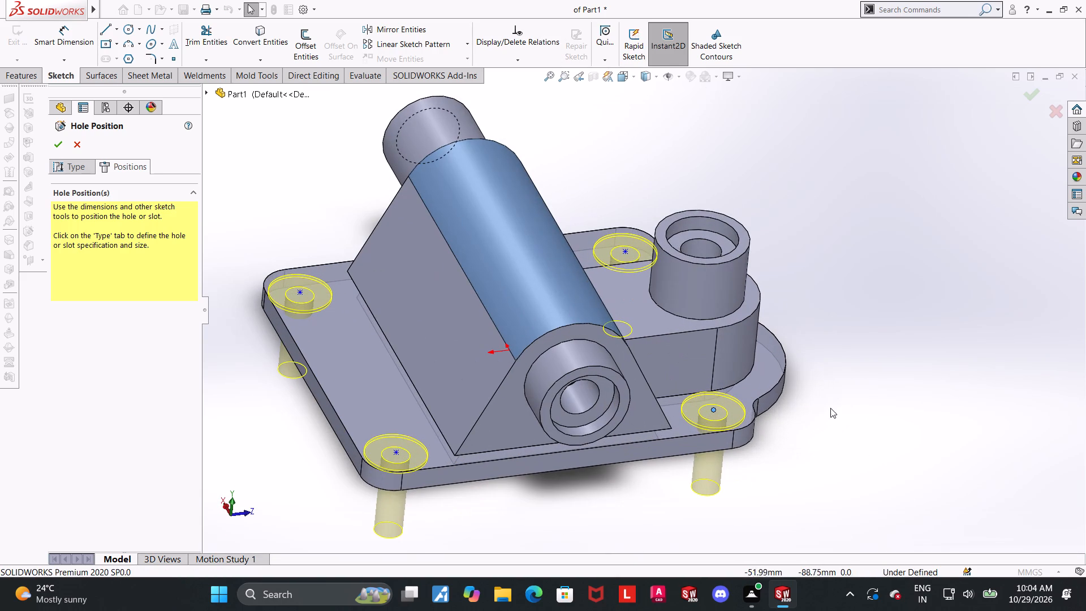
key(Escape)
ctrl+click(744, 428)
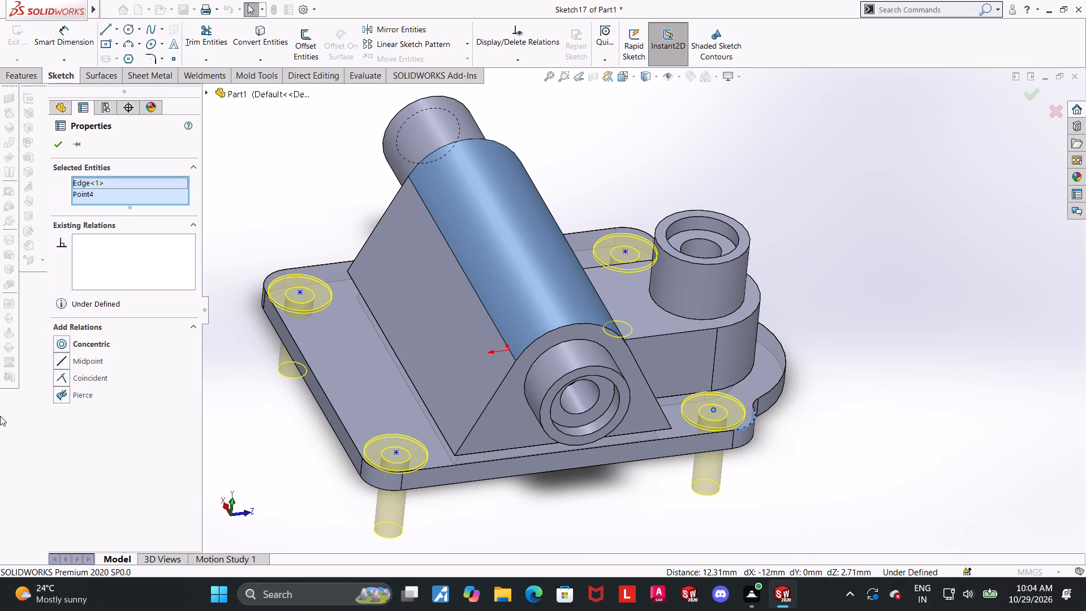
click(58, 344)
click(870, 470)
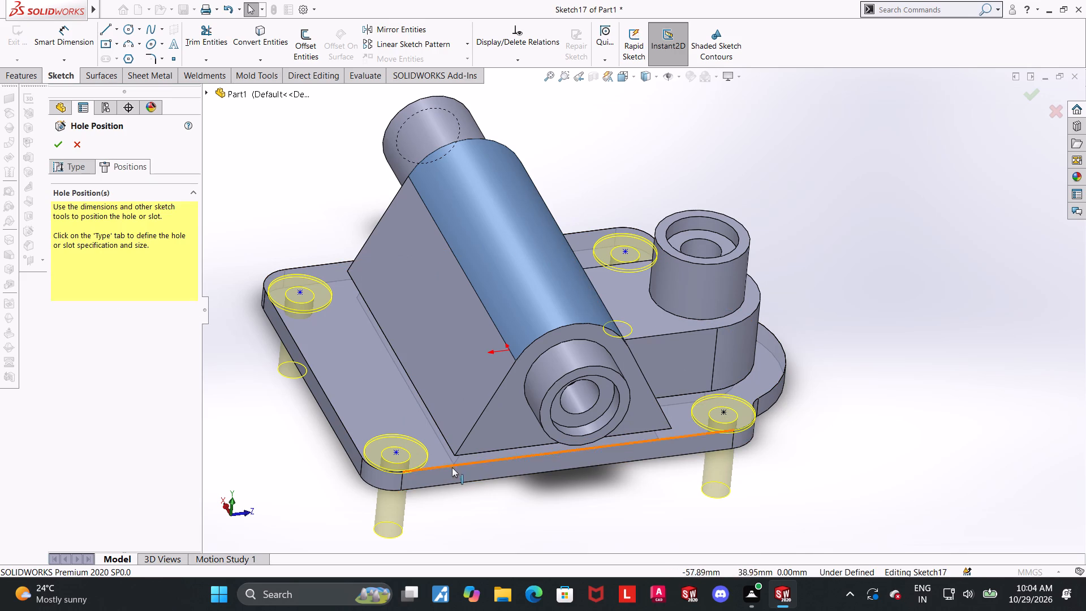
Make the hole point at the same end, away from the side block, concentric with its corner's rounded edge.
ctrl+click(390, 471)
ctrl+click(398, 453)
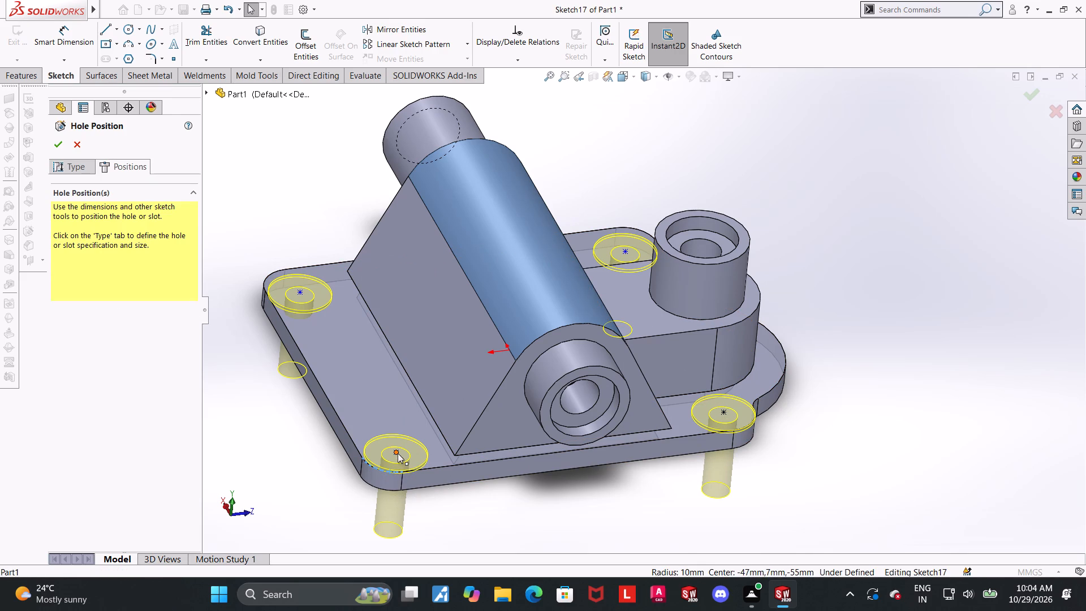
click(58, 348)
Make the hole point at the opposite end, away from the side block, concentric with its corner's rounded edge.
scroll(306, 402, up, 1)
middle_drag(306, 402, 394, 484)
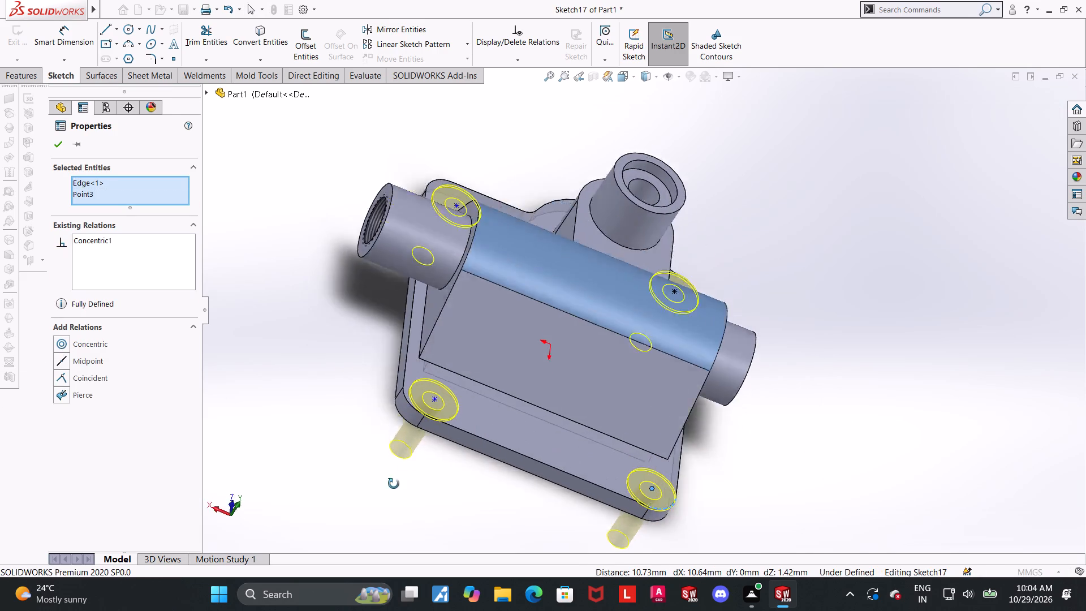
middle_drag(394, 484, 408, 510)
scroll(454, 408, down, 4)
click(346, 455)
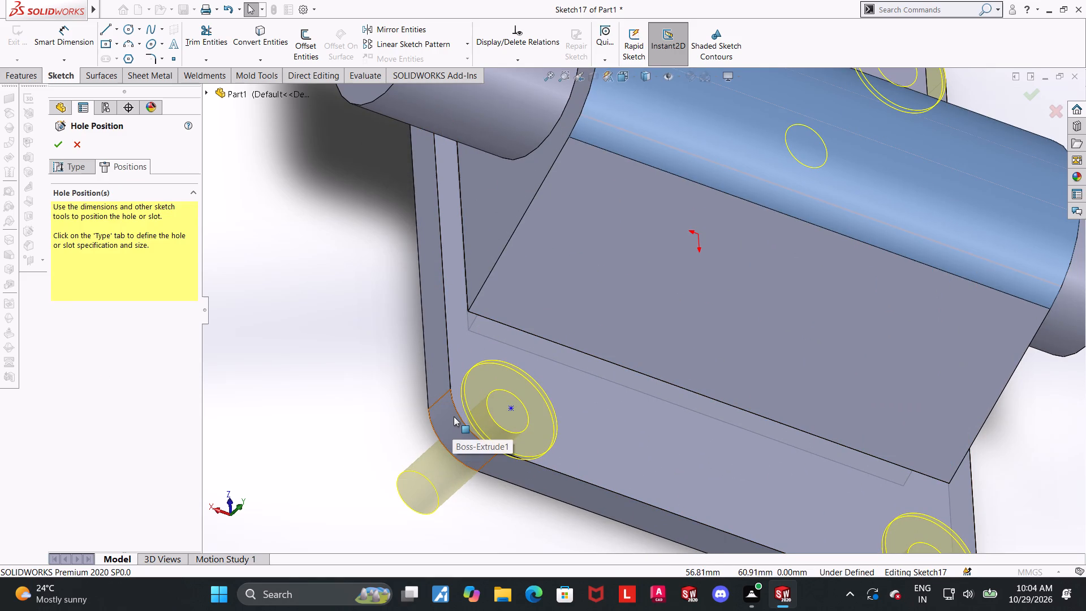
ctrl+click(453, 418)
ctrl+click(512, 408)
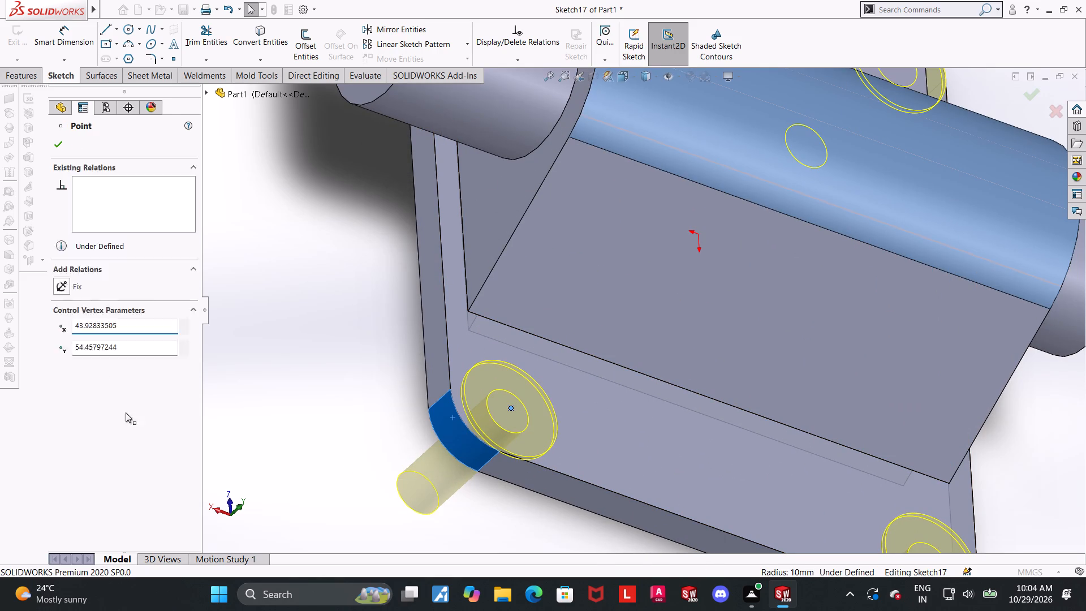
click(370, 385)
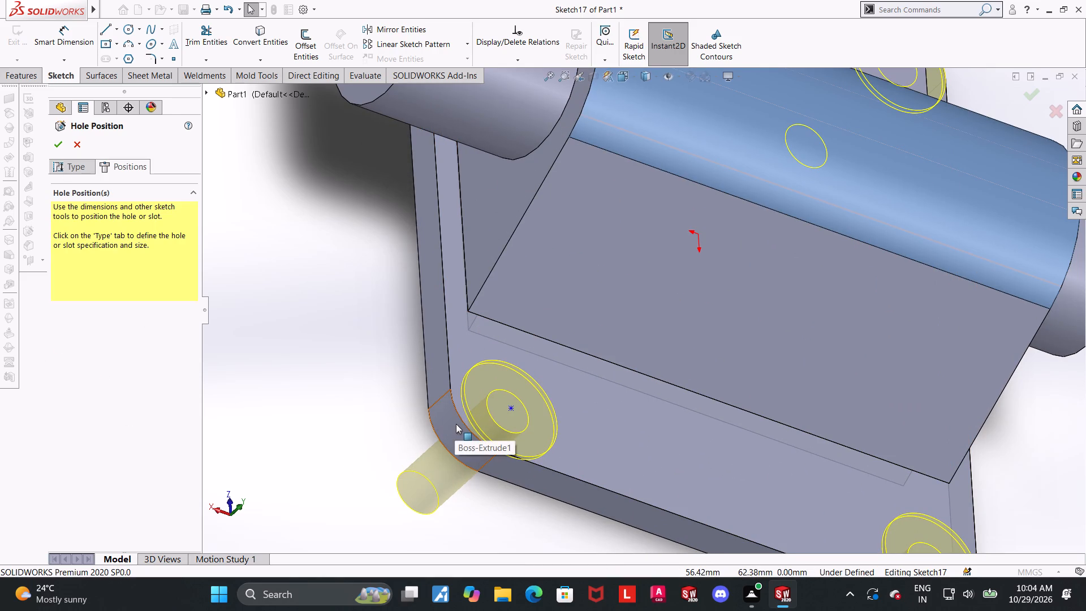
click(463, 423)
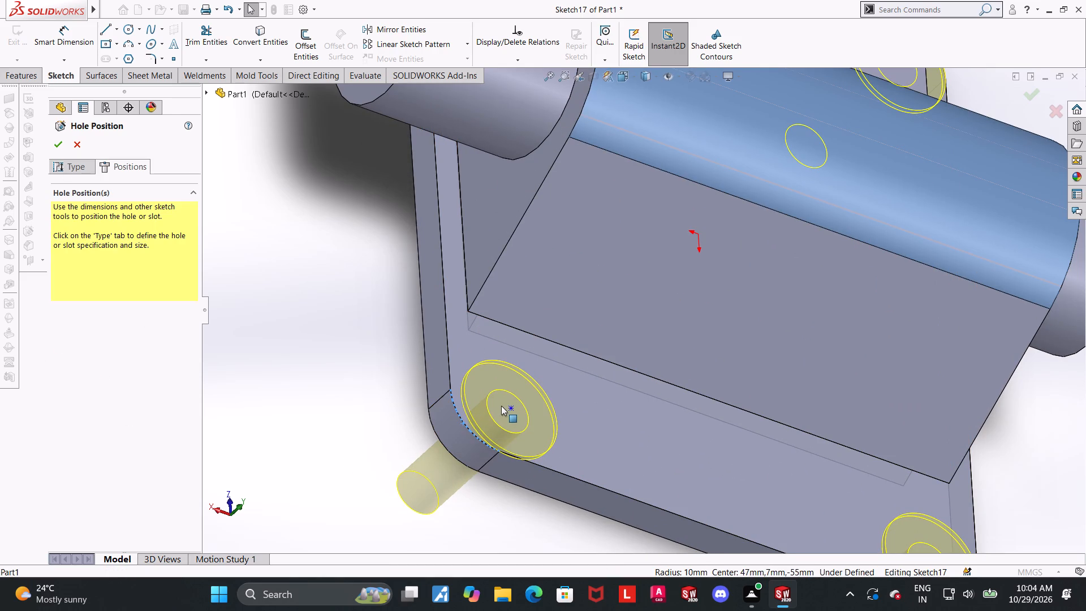
ctrl+click(508, 406)
click(61, 344)
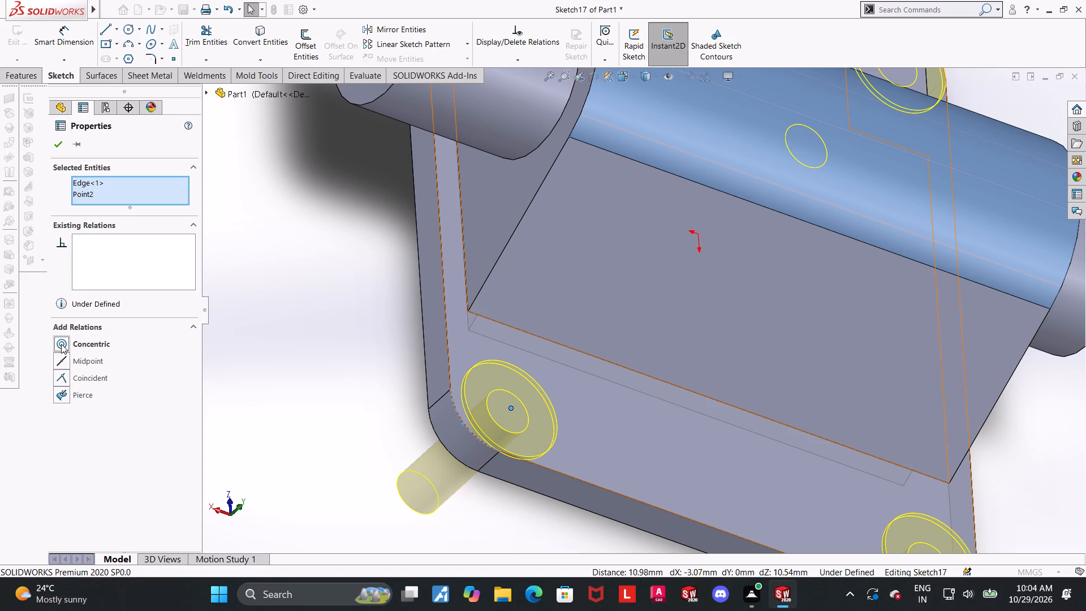
Make the last free hole point, at the remaining corner beside the round-ended side block, concentric with that corner's rounded edge.
scroll(745, 385, up, 4)
middle_drag(766, 401, 703, 390)
scroll(956, 152, down, 3)
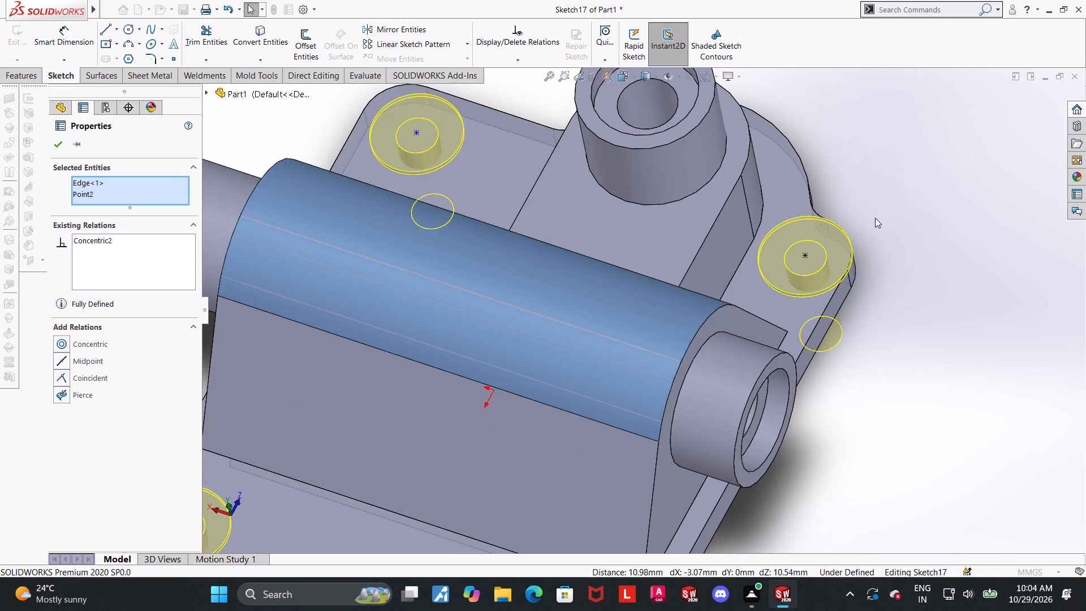
scroll(875, 218, down, 4)
scroll(809, 294, up, 5)
middle_drag(722, 274, 699, 380)
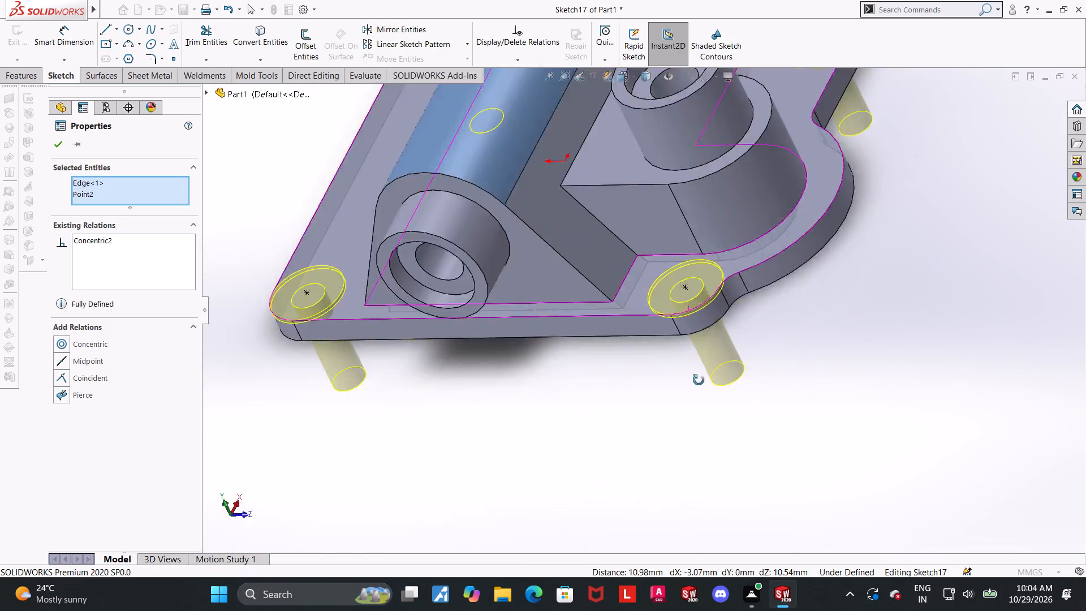
middle_drag(699, 380, 737, 333)
scroll(752, 340, up, 3)
middle_drag(730, 323, 567, 432)
scroll(670, 273, down, 4)
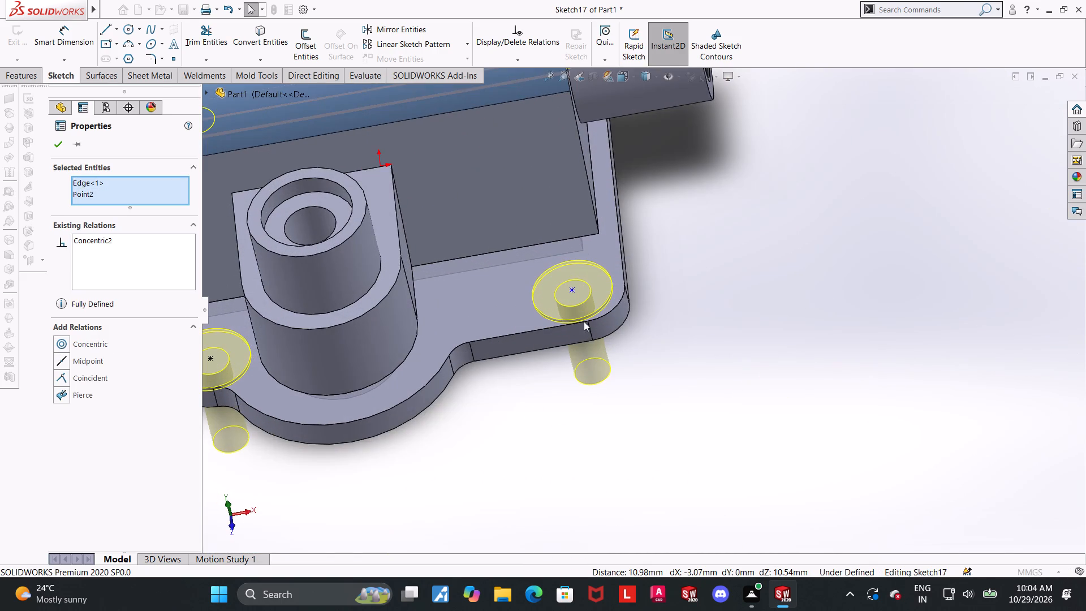
ctrl+click(601, 320)
ctrl+click(559, 293)
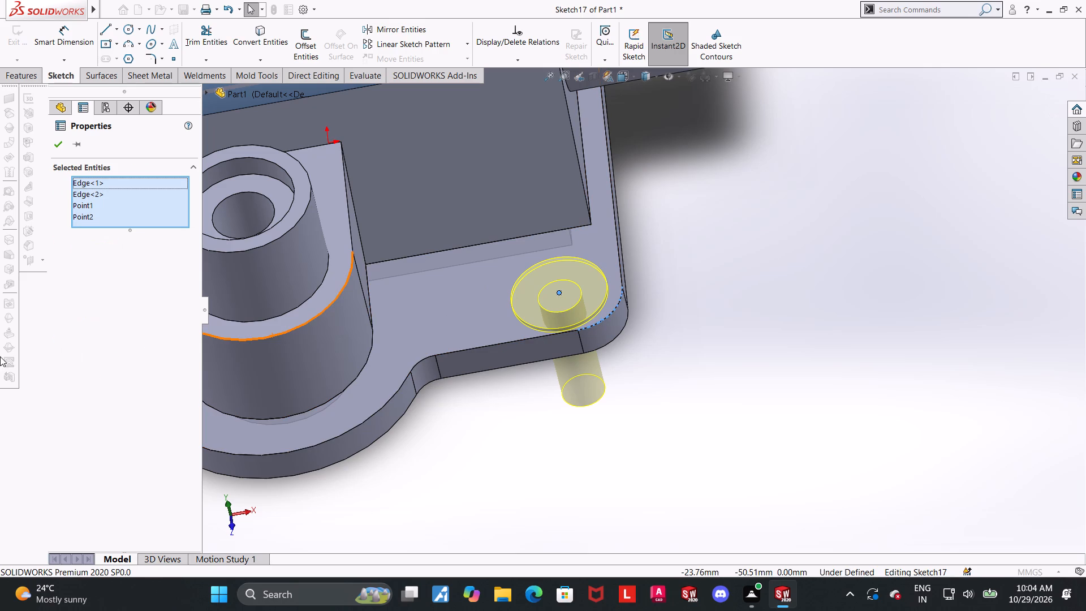
click(673, 364)
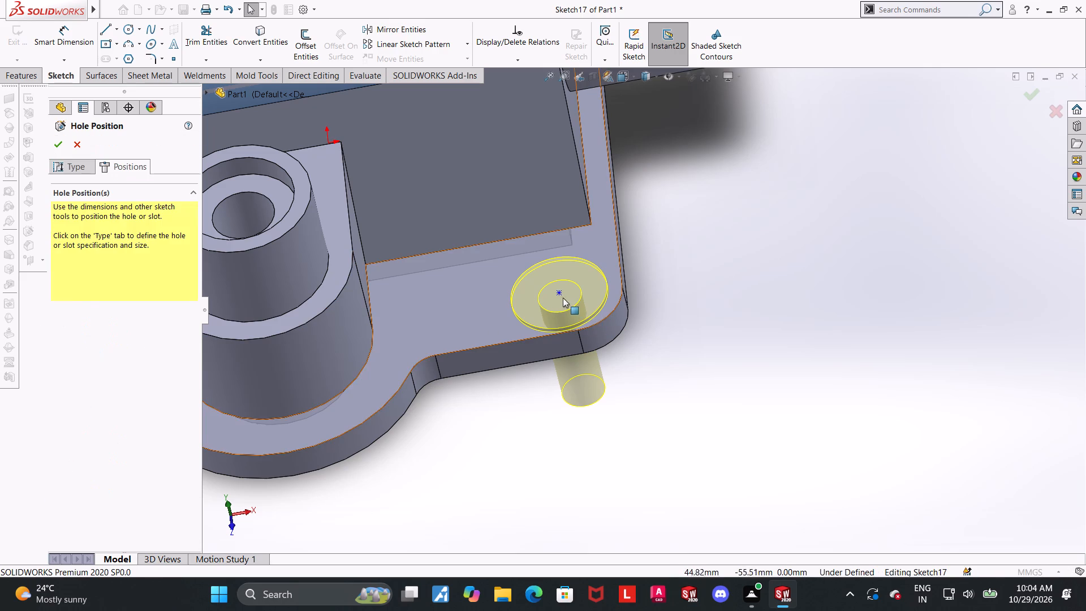
click(560, 294)
ctrl+click(610, 314)
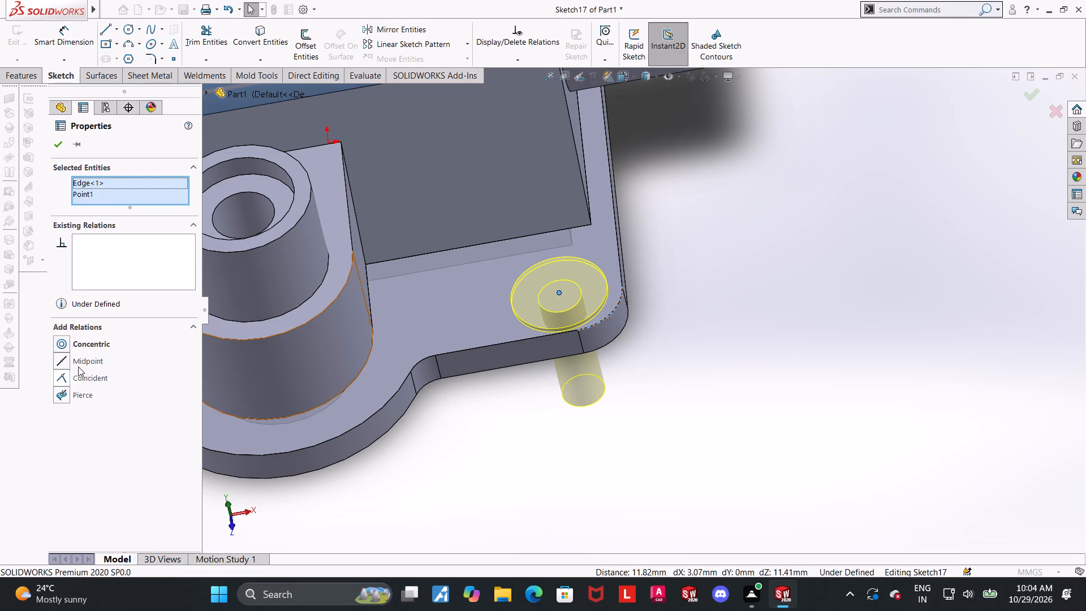
click(63, 344)
click(620, 341)
Examine the four corner hole previews on the plate from several sides.
scroll(629, 380, up, 2)
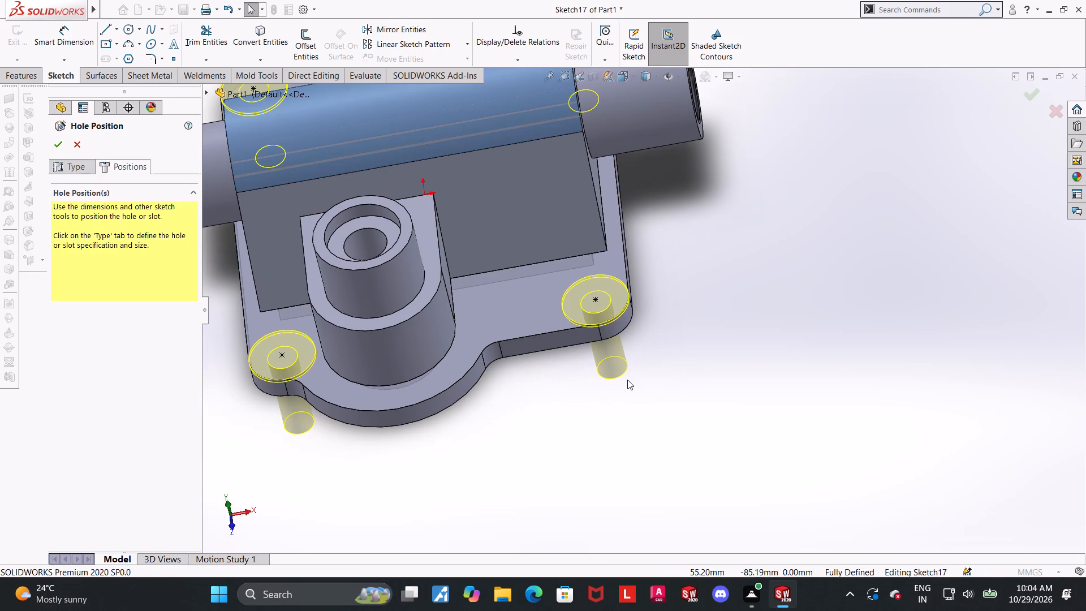
middle_drag(626, 382, 626, 381)
middle_drag(626, 381, 637, 356)
scroll(628, 361, up, 3)
scroll(462, 313, down, 4)
middle_drag(503, 344, 589, 289)
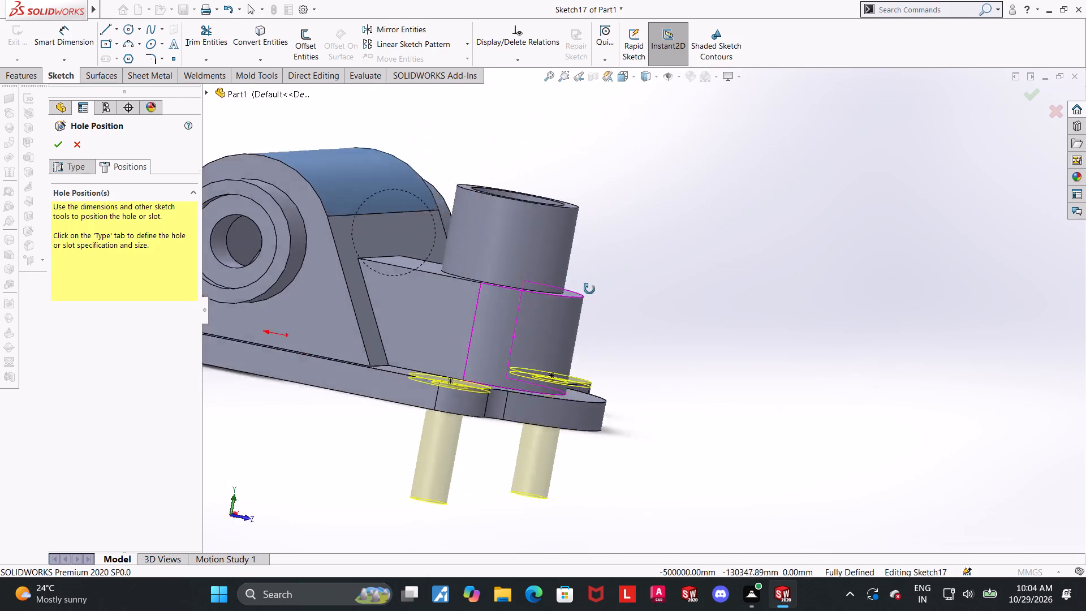
middle_drag(589, 289, 567, 358)
scroll(567, 358, up, 4)
middle_drag(554, 316, 580, 303)
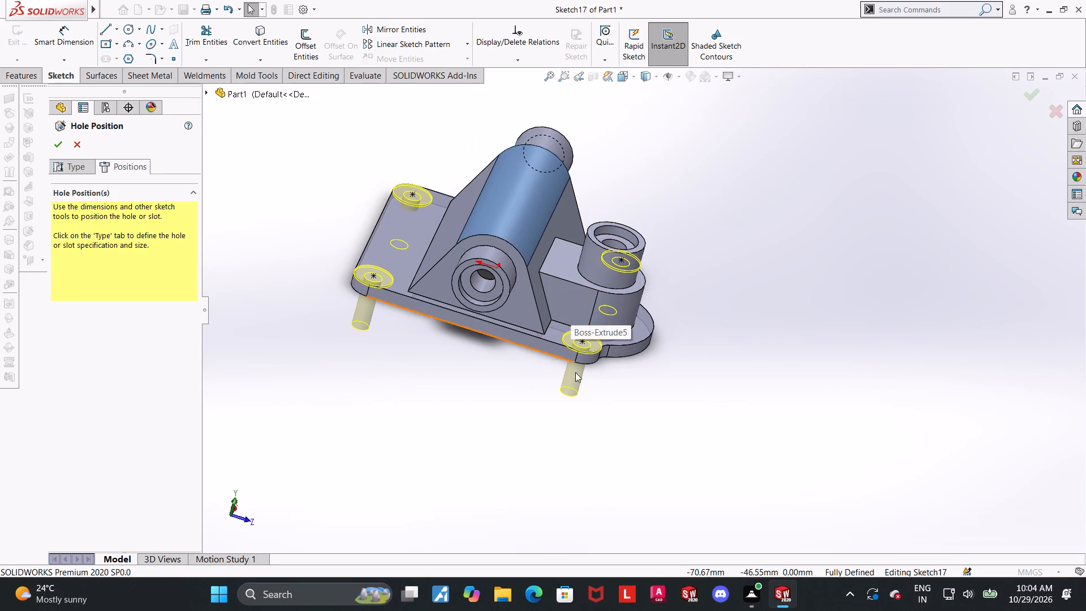
middle_drag(636, 372, 662, 451)
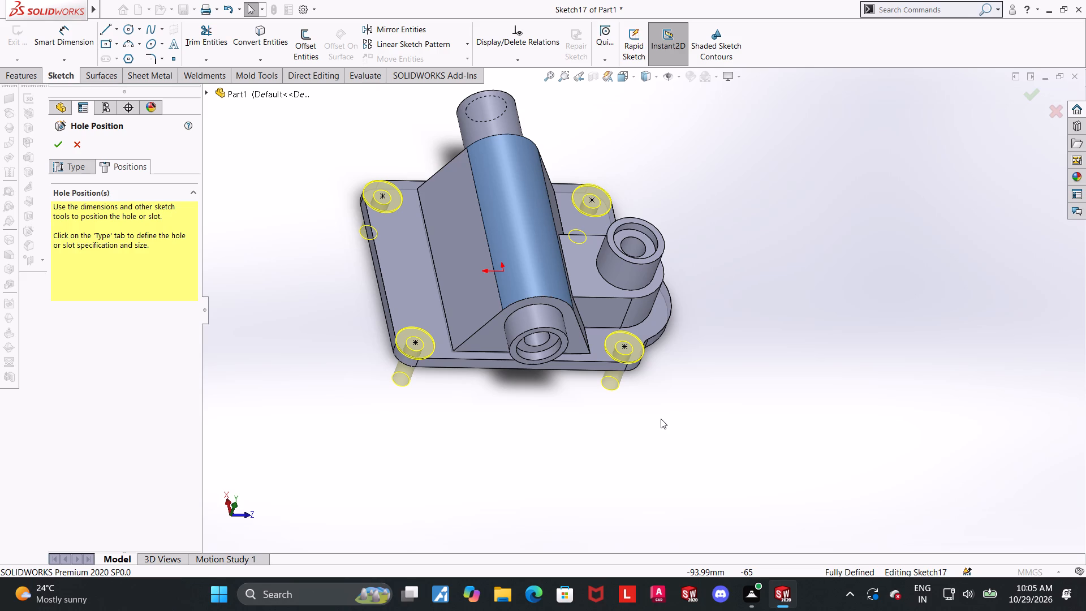
middle_drag(660, 418, 727, 388)
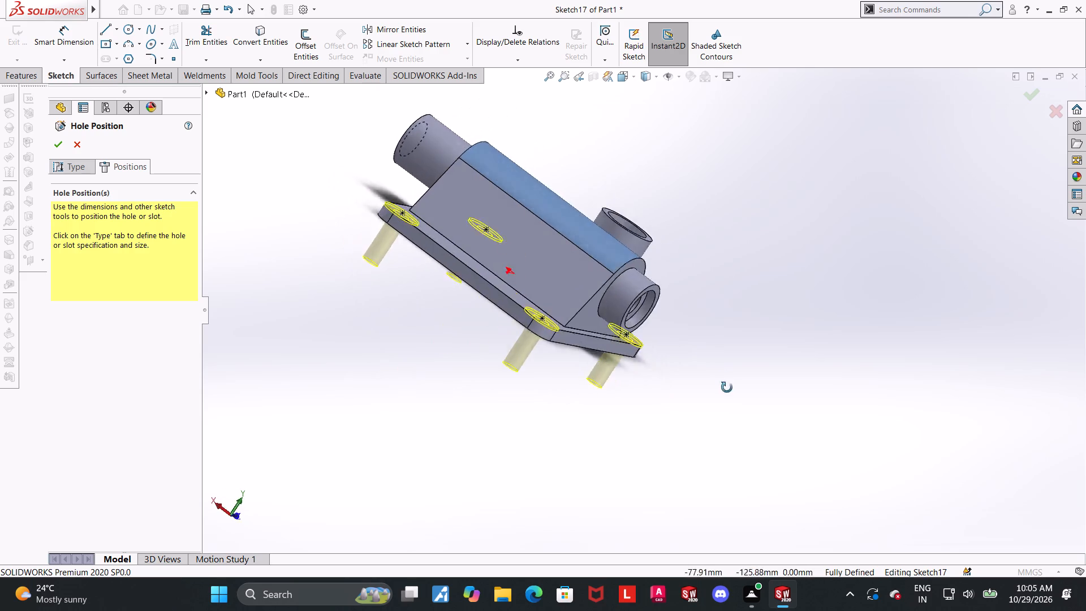
middle_drag(727, 388, 675, 417)
Accept the hole positions to cut the four counterbored corner holes.
click(53, 145)
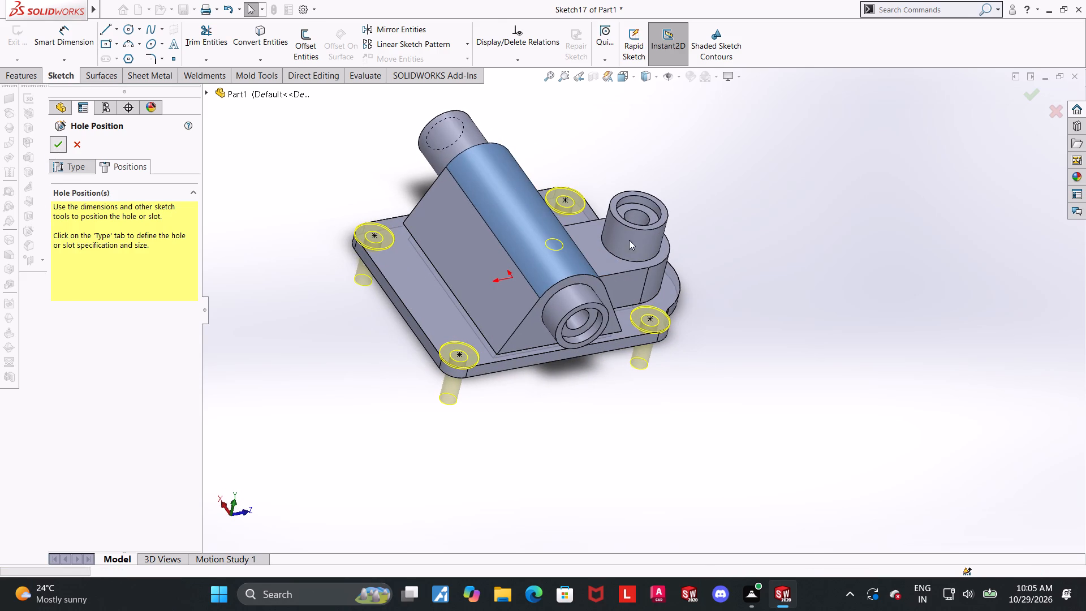
click(857, 285)
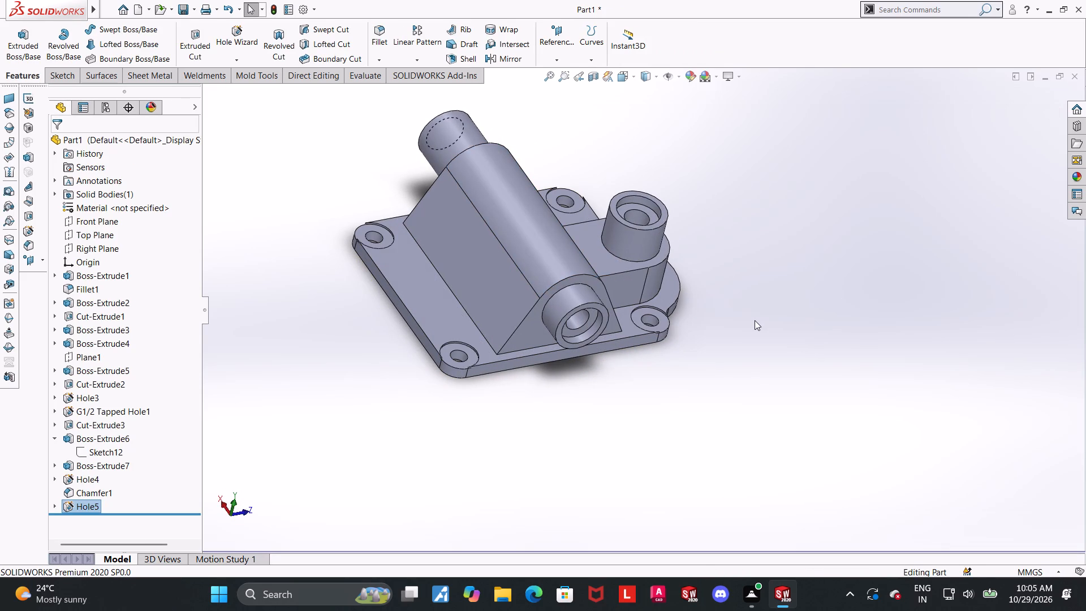
Examine the finished part with its counterbored corner holes.
scroll(755, 320, up, 1)
middle_drag(523, 333, 550, 379)
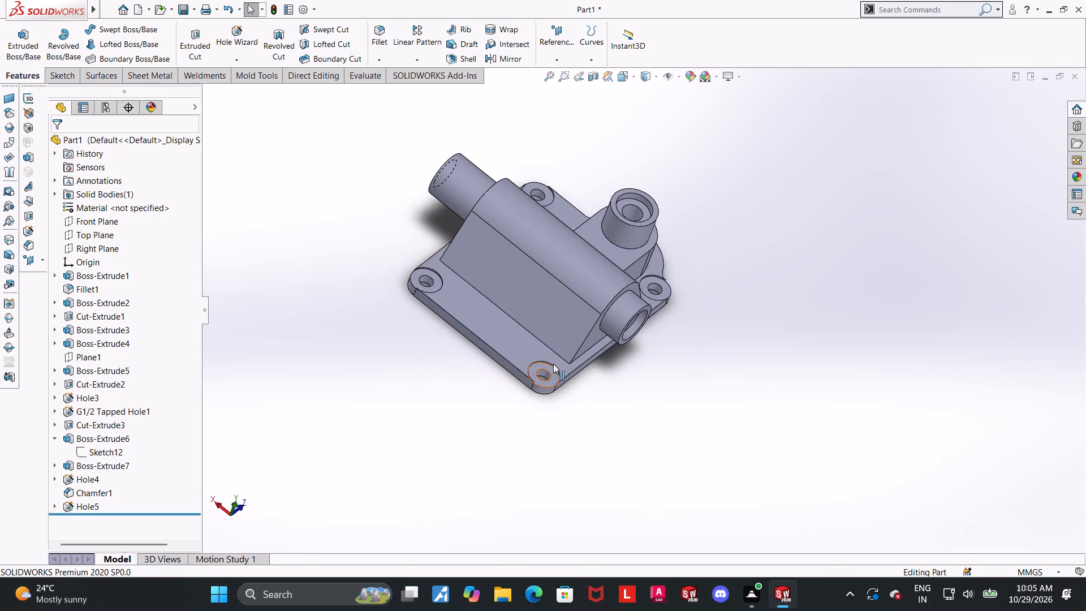
scroll(559, 364, down, 2)
scroll(541, 131, up, 3)
scroll(555, 170, down, 3)
middle_drag(776, 384, 747, 371)
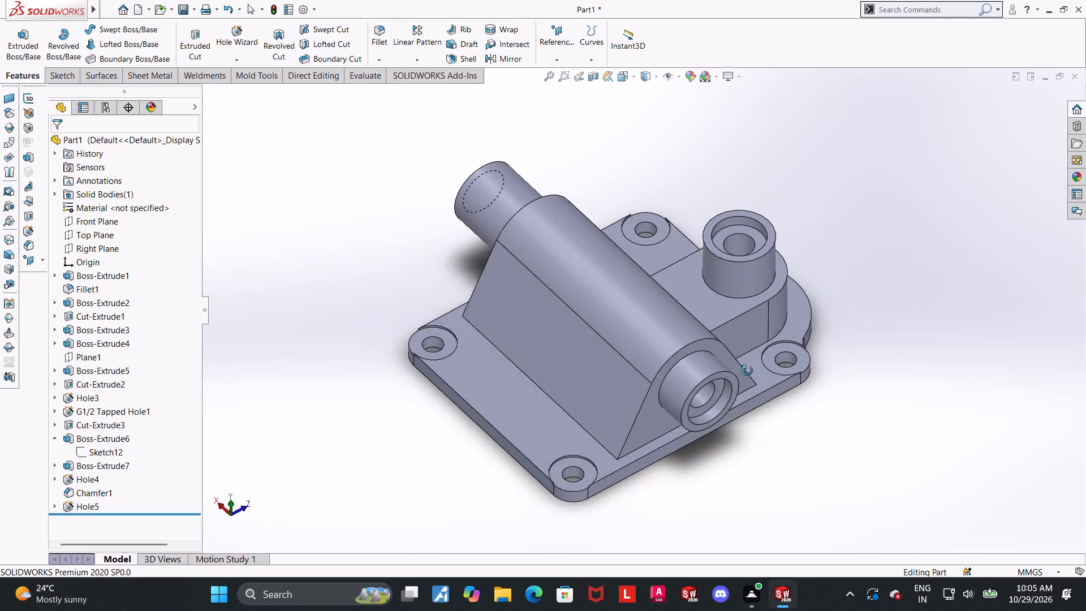
middle_drag(747, 371, 747, 369)
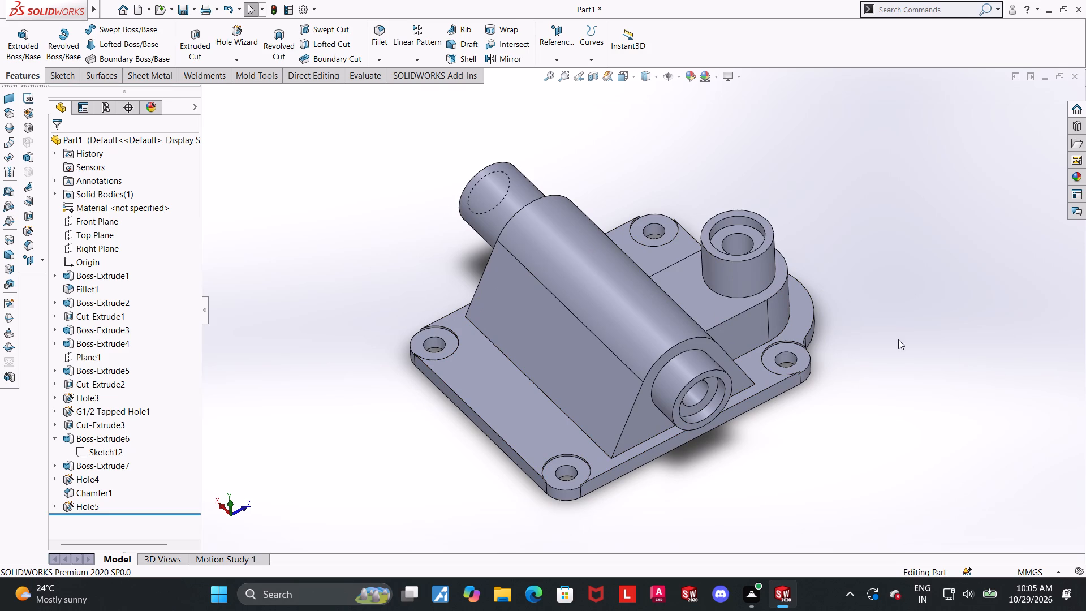
scroll(791, 334, up, 1)
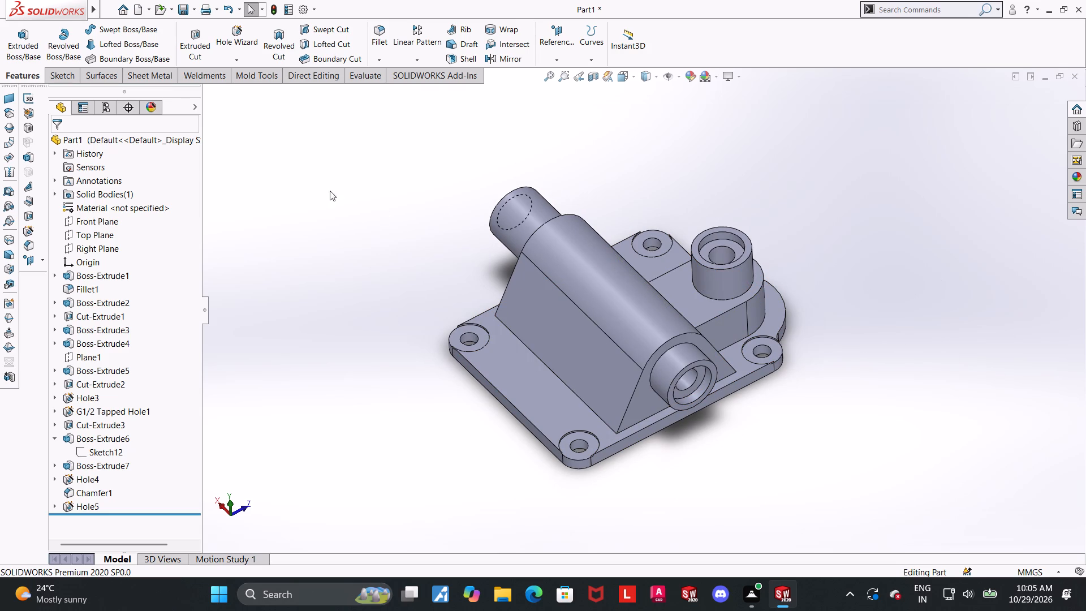
Apply a yellow colour from the standard palette to the whole part.
right_click(152, 139)
click(180, 125)
click(199, 152)
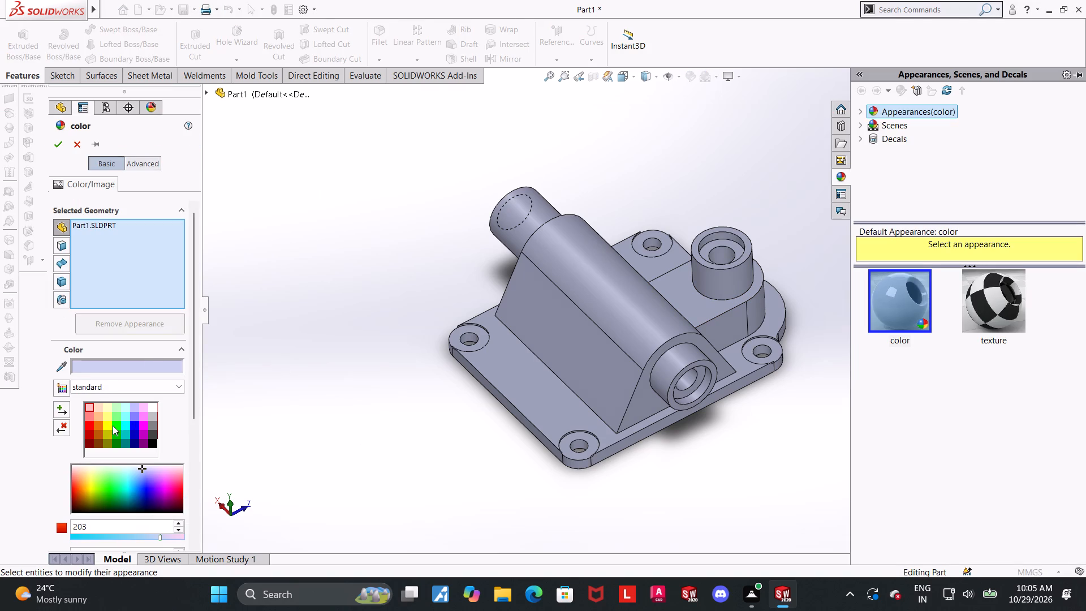
click(114, 427)
click(106, 420)
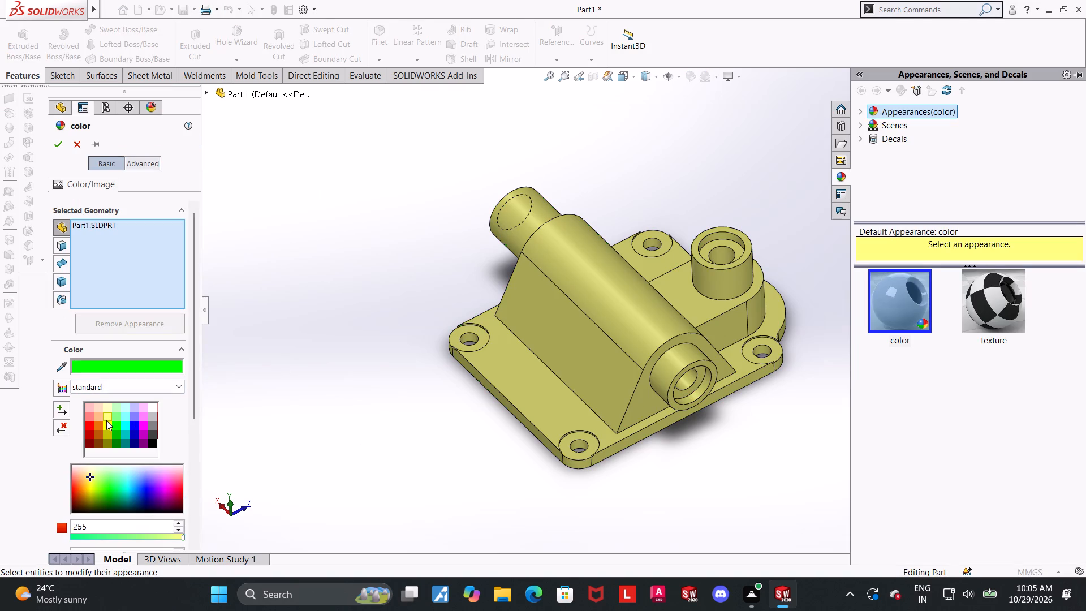
click(112, 422)
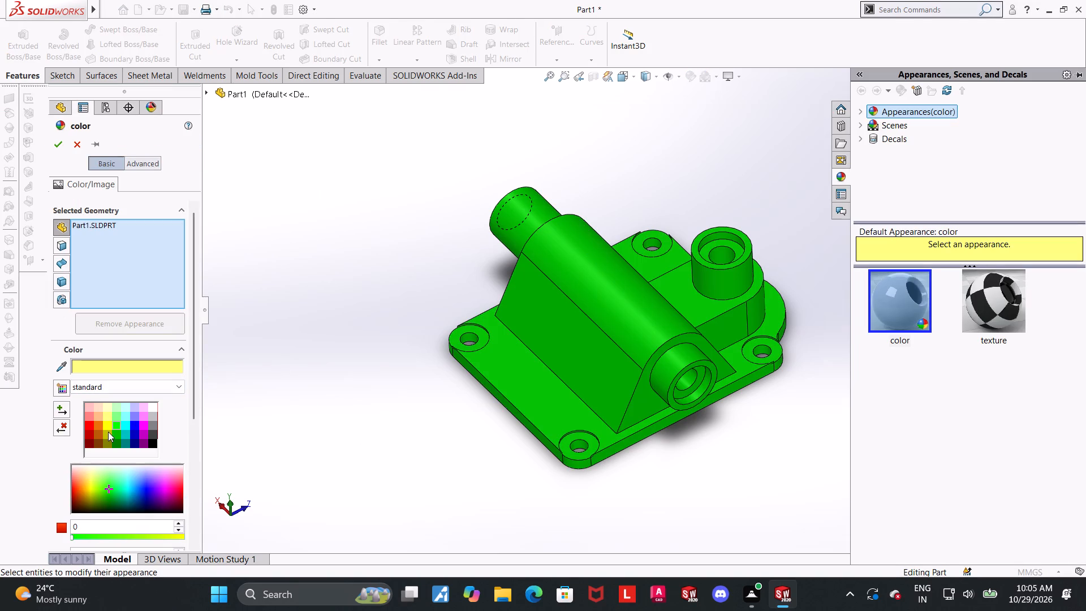
click(108, 432)
click(108, 427)
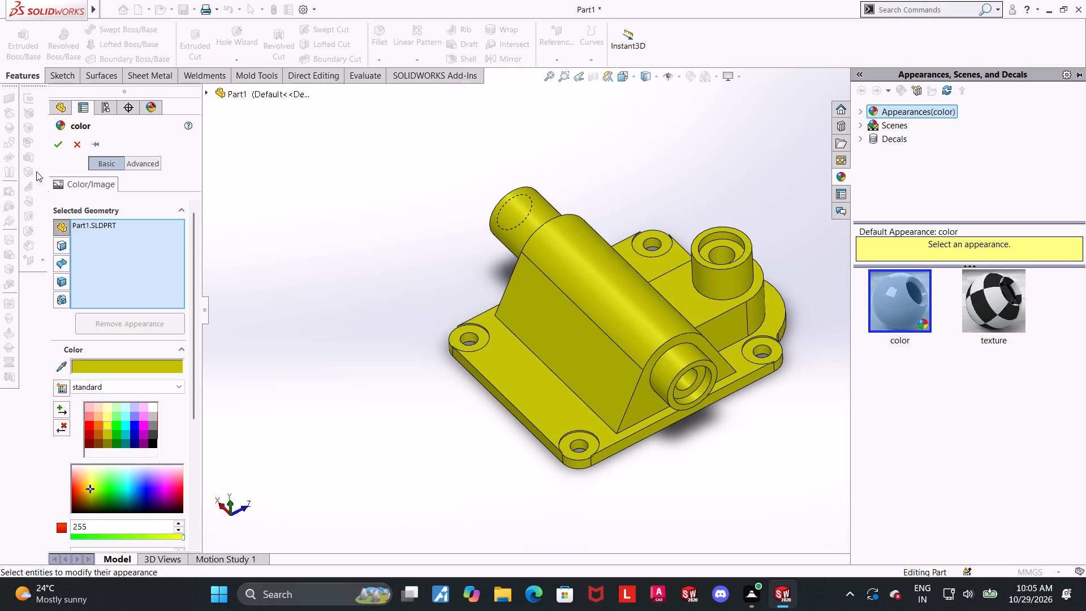
click(59, 146)
click(395, 367)
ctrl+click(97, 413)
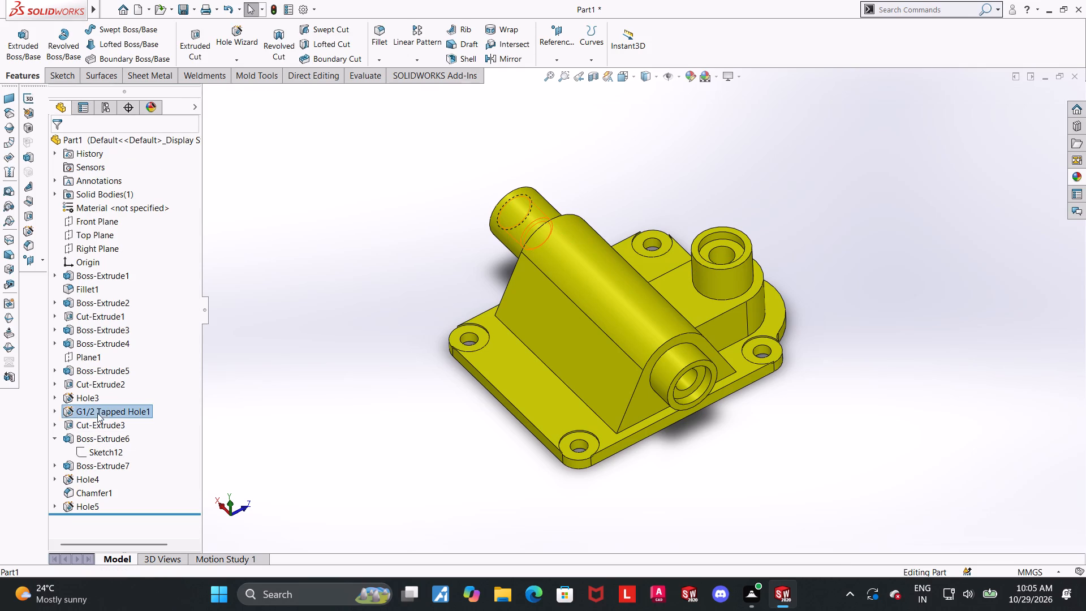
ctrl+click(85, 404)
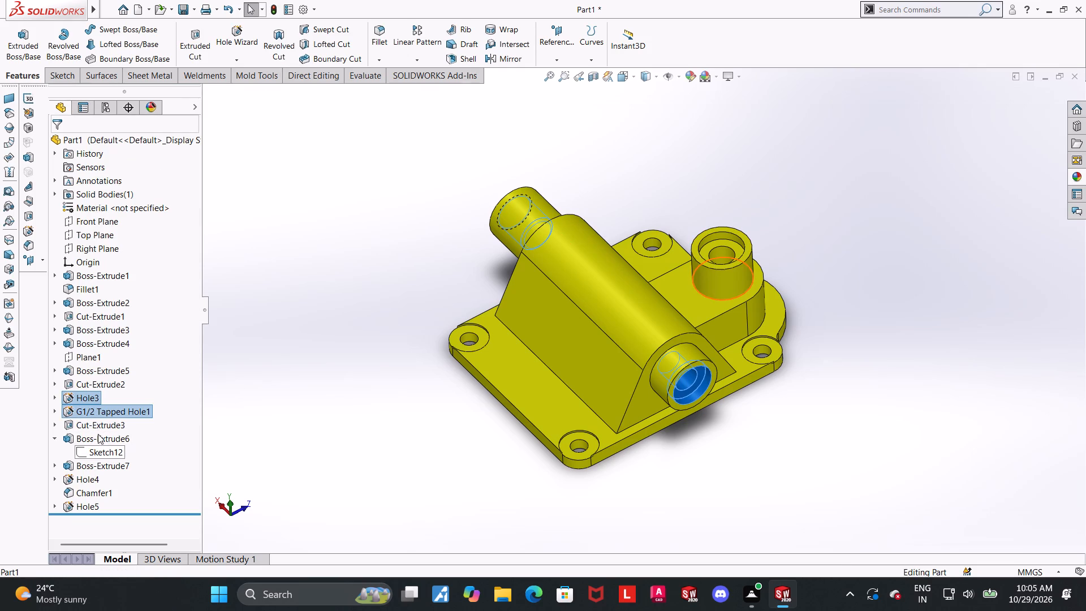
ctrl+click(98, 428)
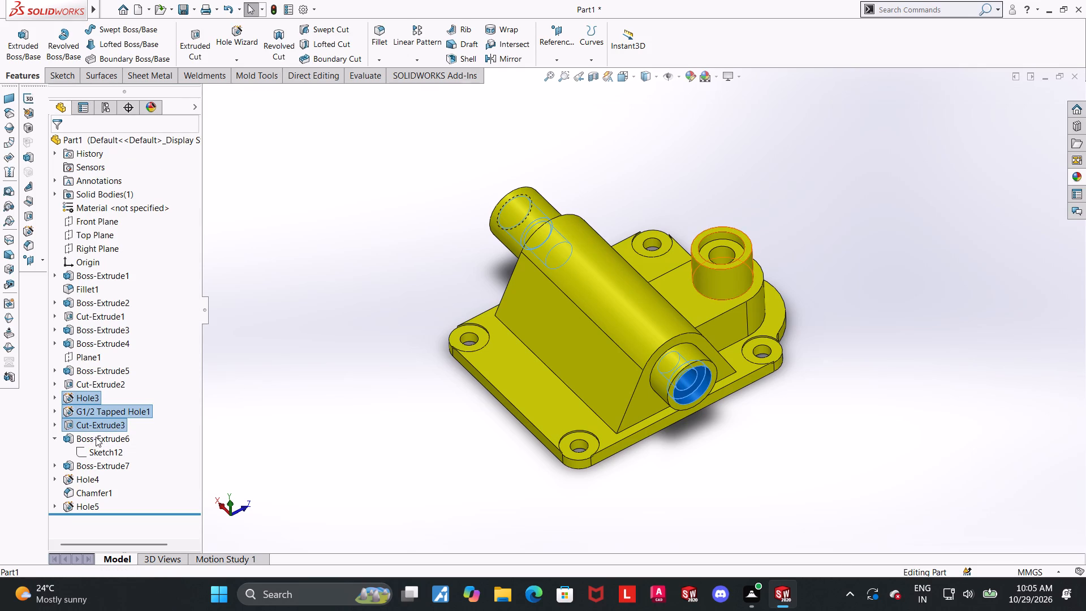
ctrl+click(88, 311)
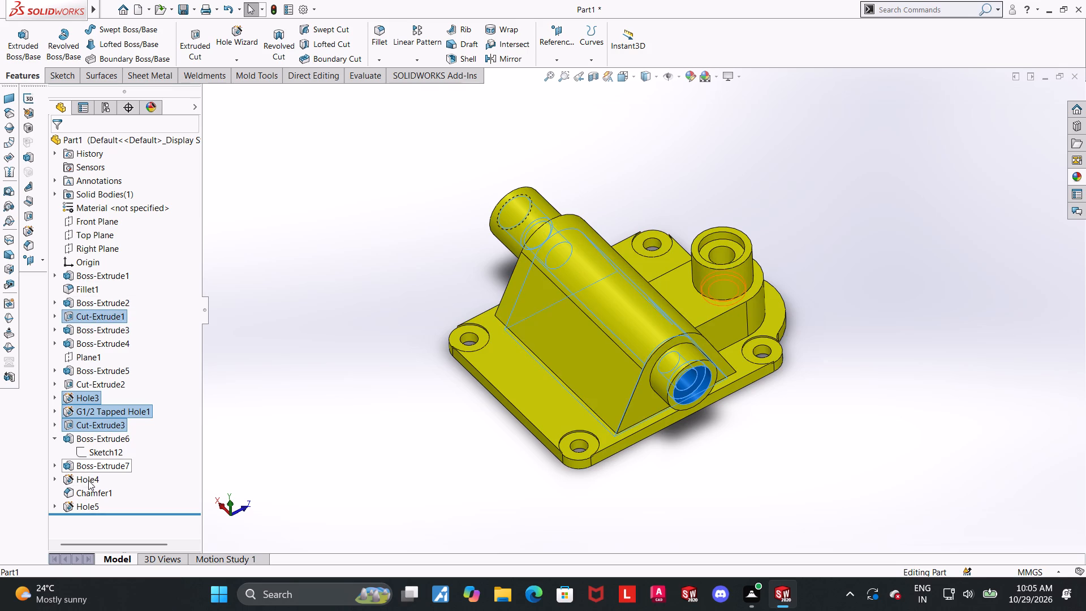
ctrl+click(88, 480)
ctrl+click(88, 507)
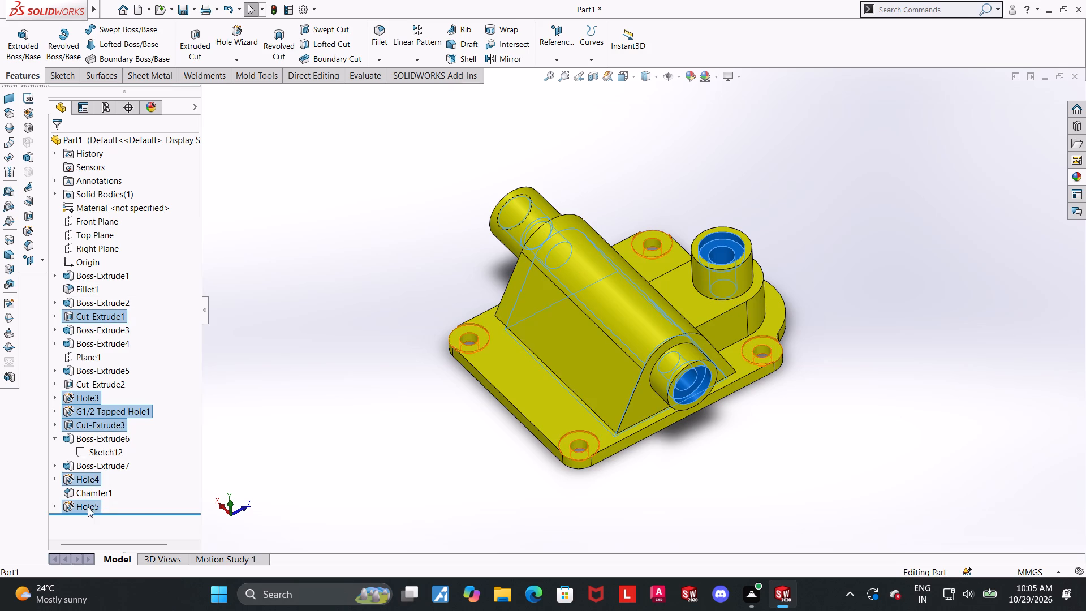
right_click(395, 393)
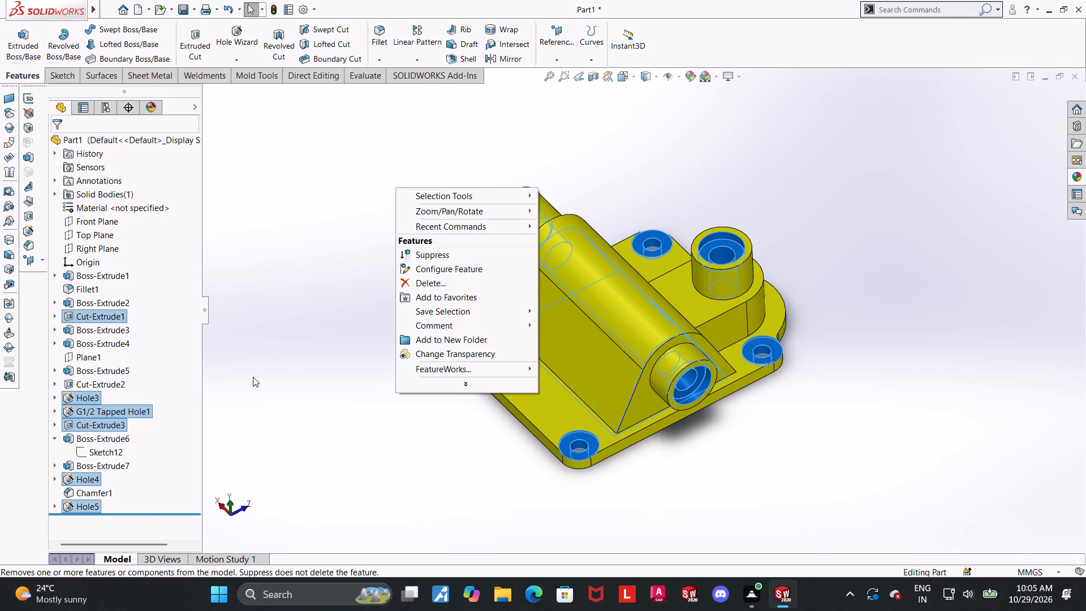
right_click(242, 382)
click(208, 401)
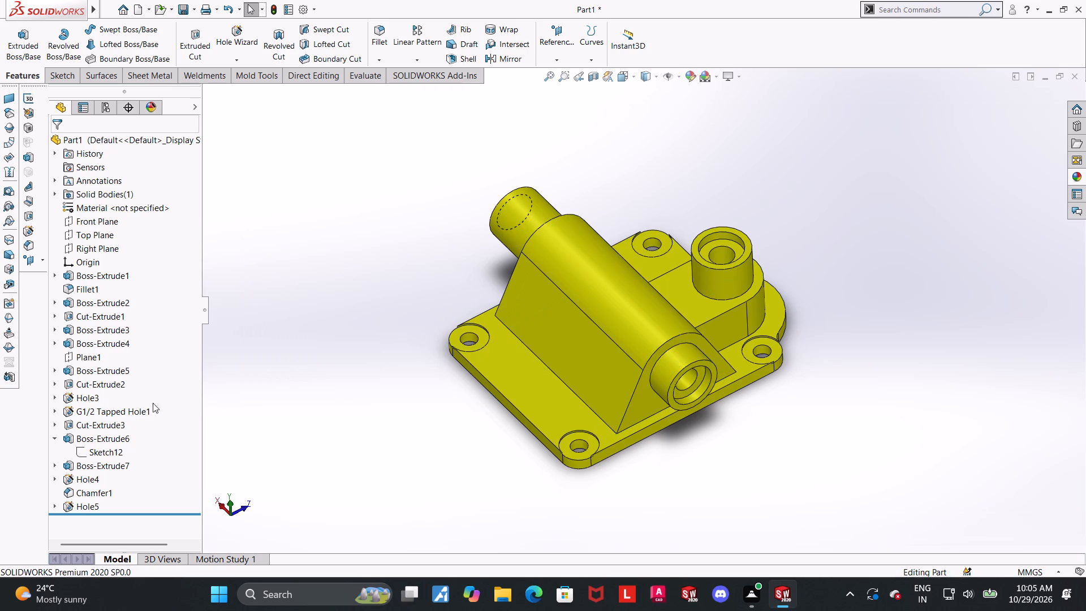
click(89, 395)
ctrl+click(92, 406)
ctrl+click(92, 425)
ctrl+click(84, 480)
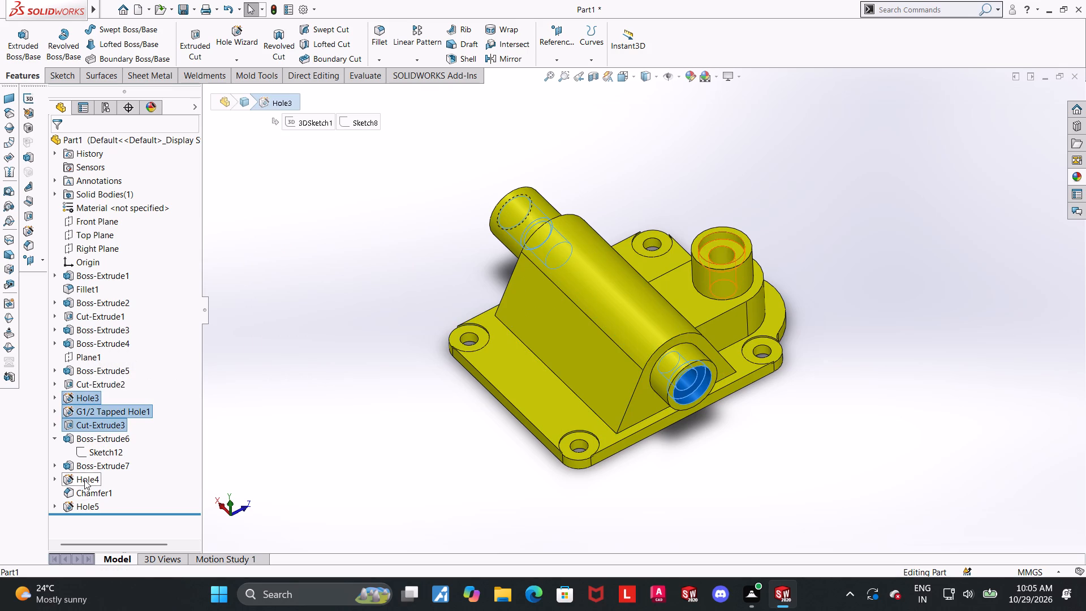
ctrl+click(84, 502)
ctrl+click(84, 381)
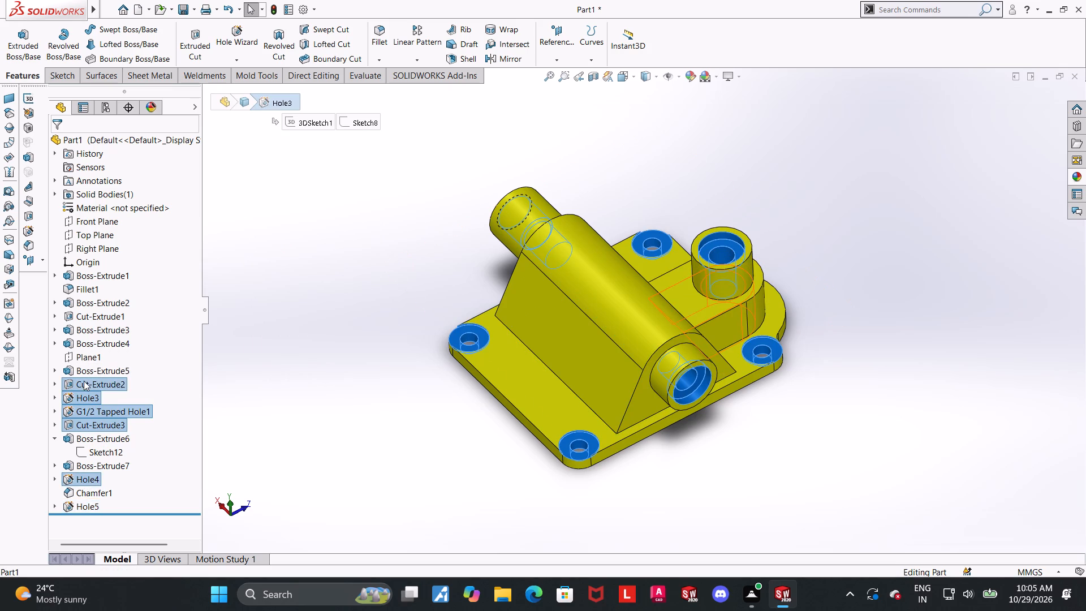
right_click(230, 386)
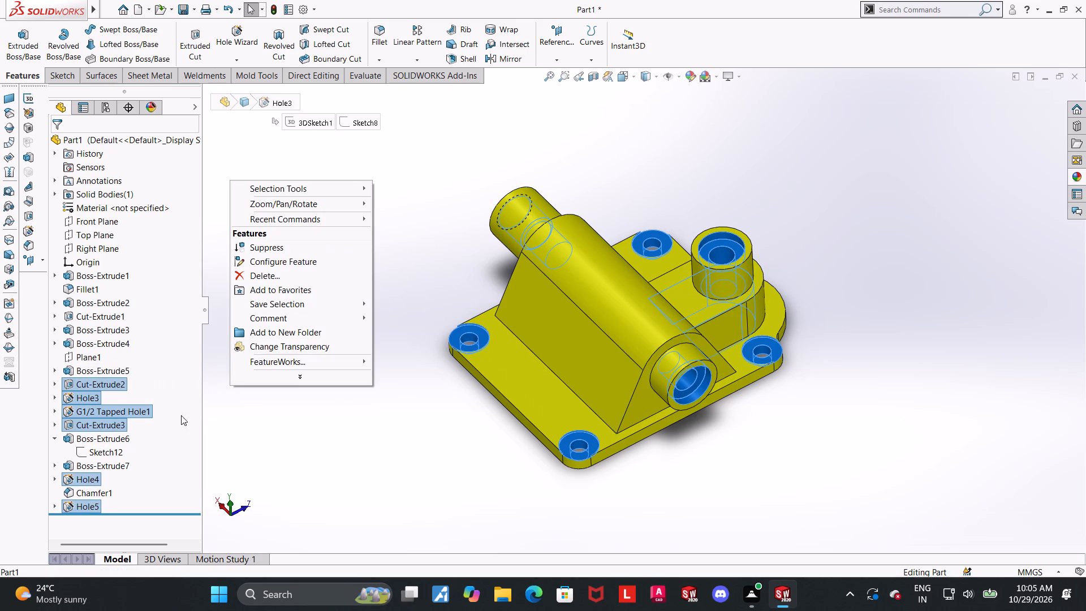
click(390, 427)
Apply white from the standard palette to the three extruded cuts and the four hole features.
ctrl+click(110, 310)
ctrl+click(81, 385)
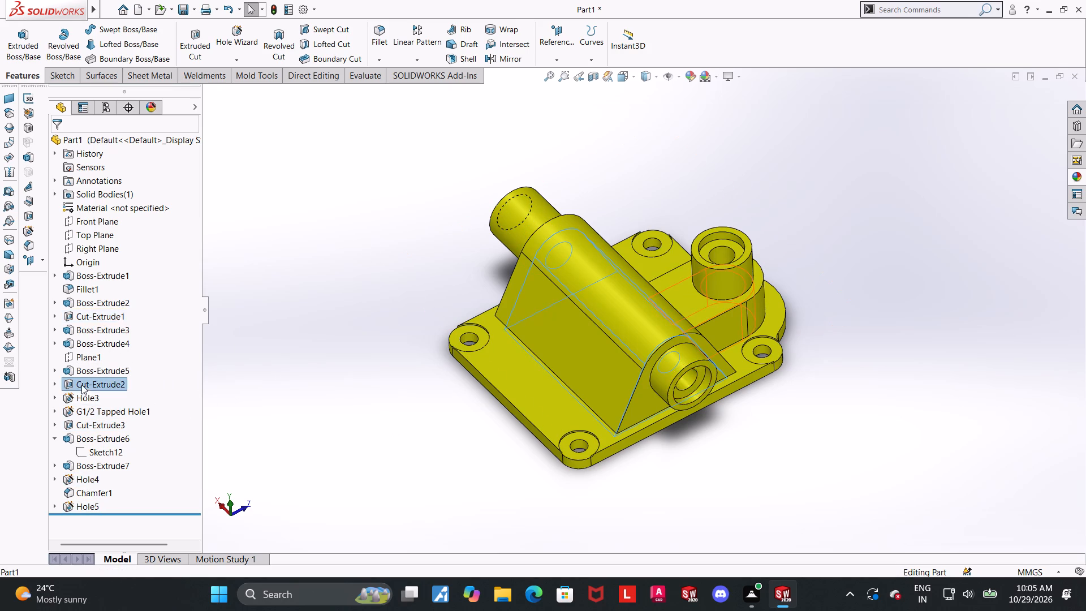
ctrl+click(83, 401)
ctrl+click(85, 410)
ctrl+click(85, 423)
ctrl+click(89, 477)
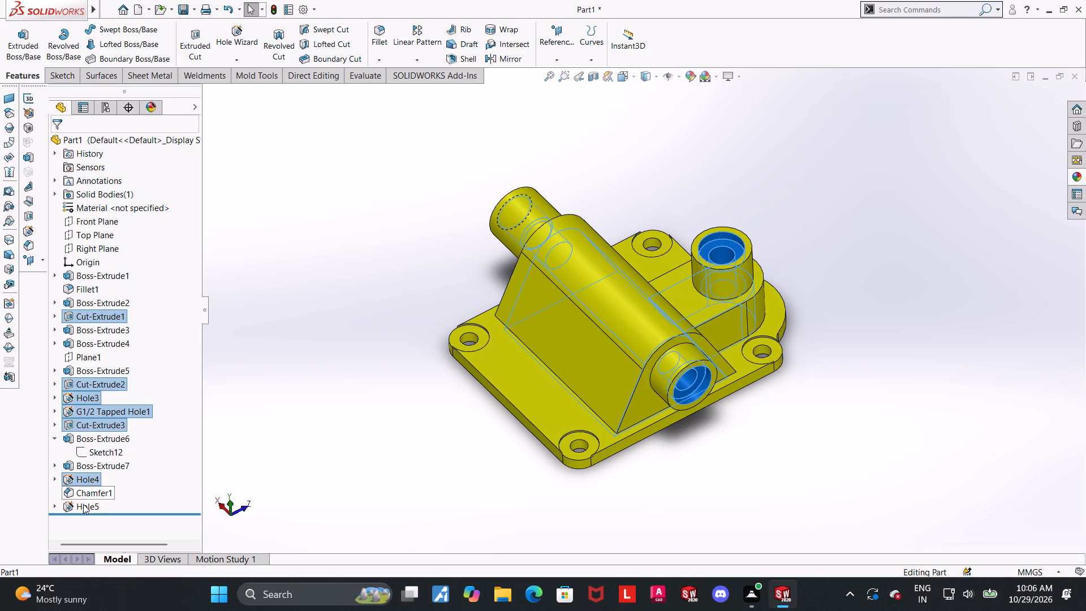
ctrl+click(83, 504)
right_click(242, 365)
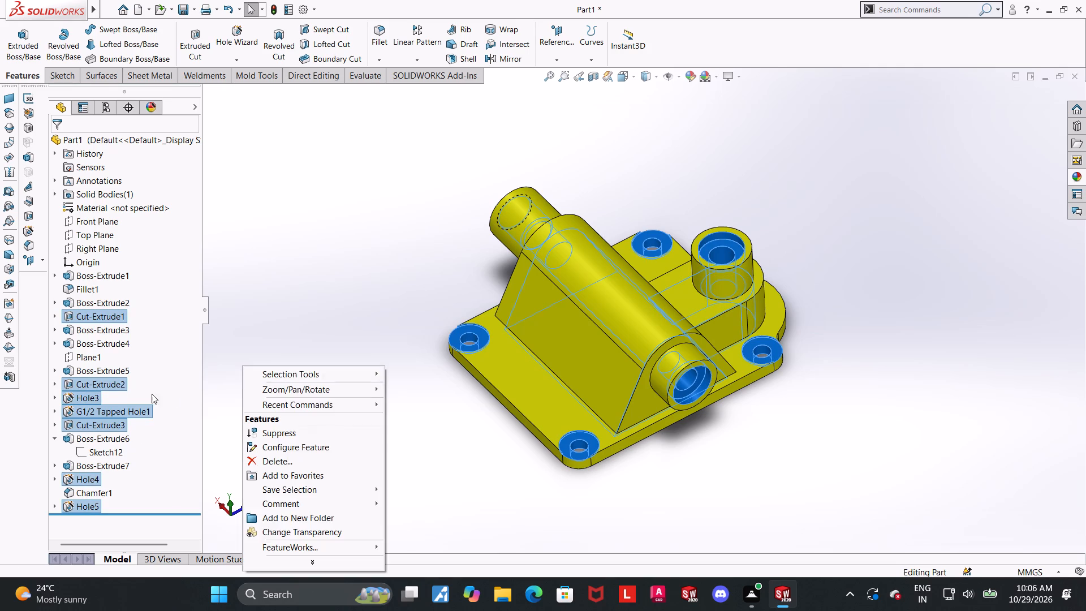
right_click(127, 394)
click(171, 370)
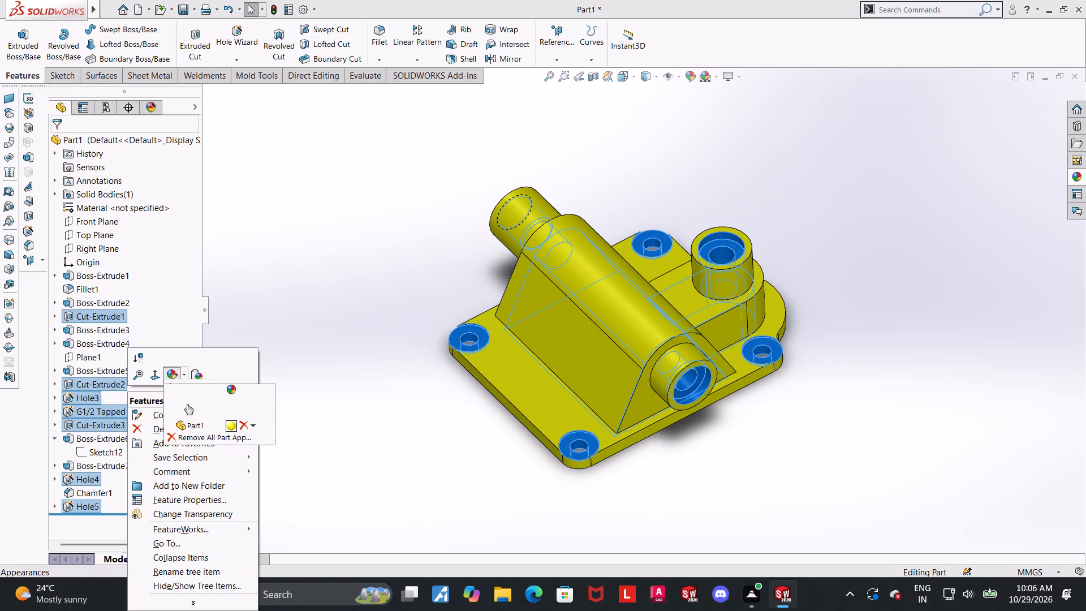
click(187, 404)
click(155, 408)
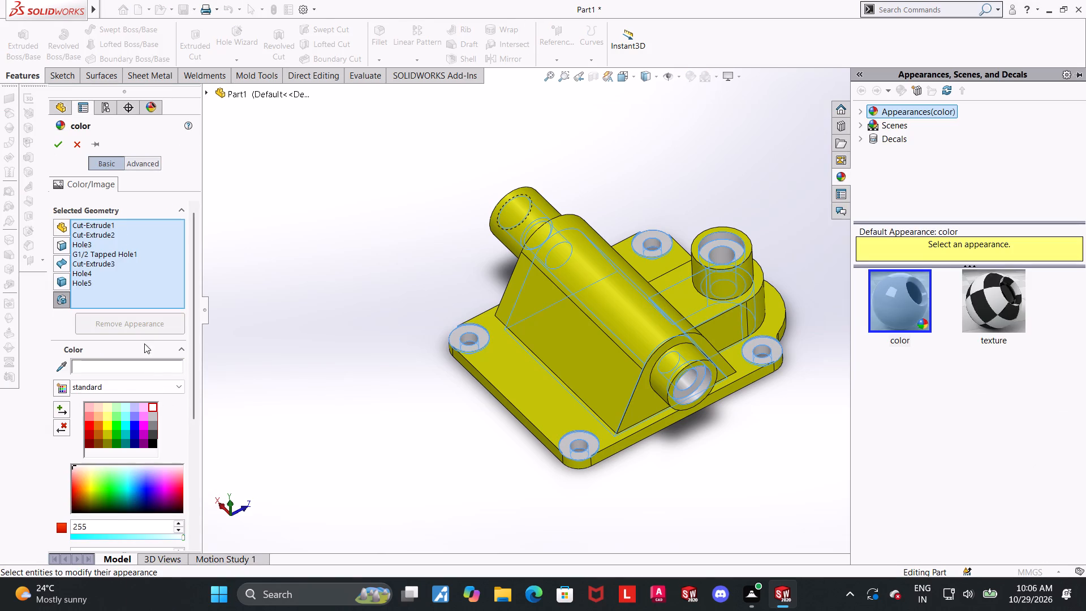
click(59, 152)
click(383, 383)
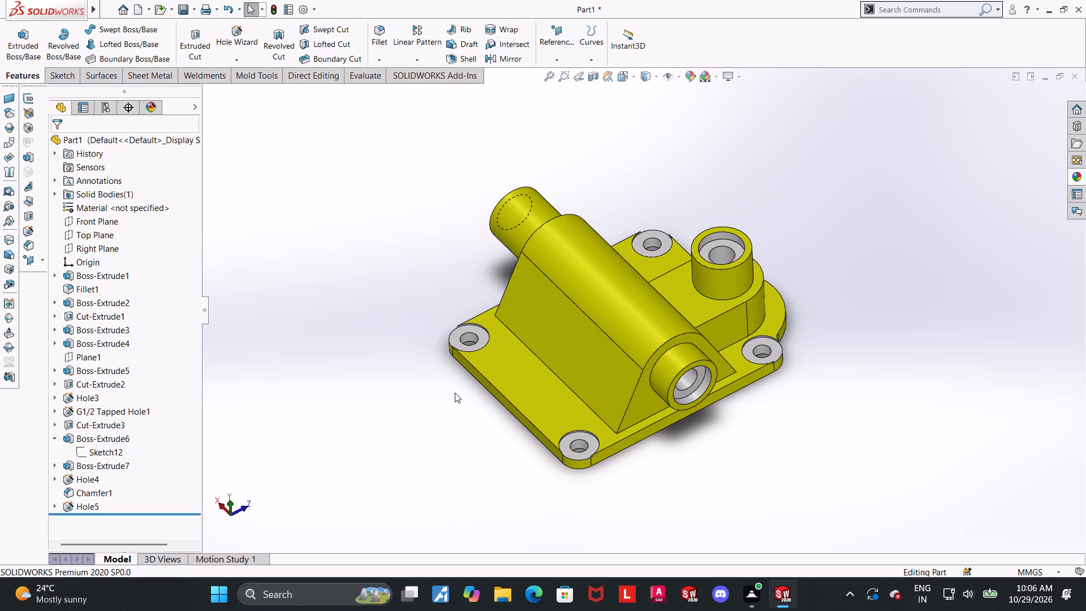
Recolour the three extruded cuts and the four hole features dark grey from the standard palette.
ctrl+click(85, 502)
ctrl+click(86, 480)
ctrl+click(95, 419)
ctrl+click(95, 411)
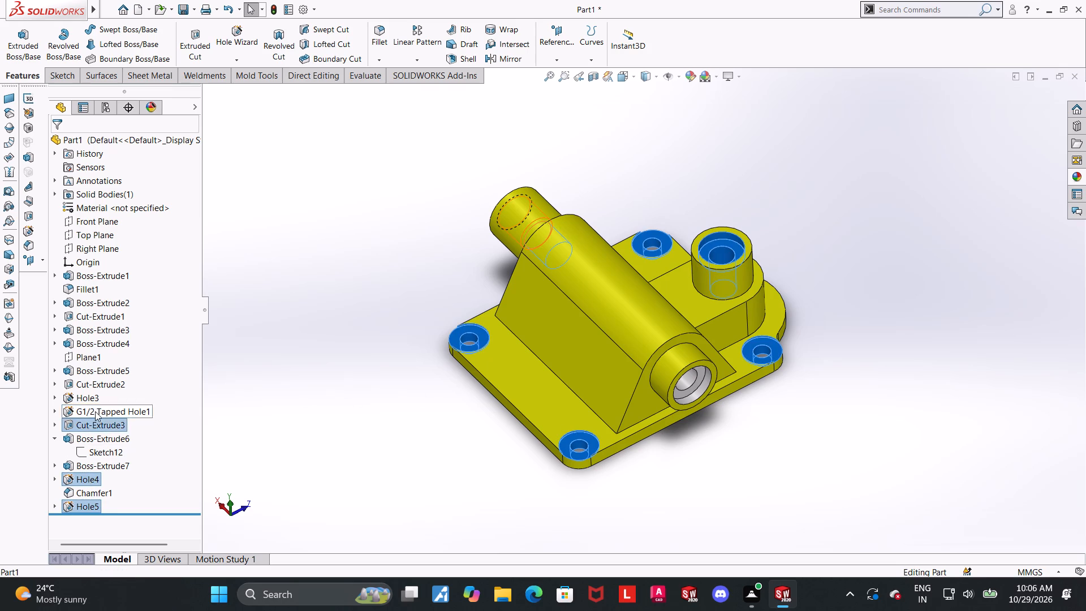
ctrl+click(83, 404)
ctrl+click(87, 385)
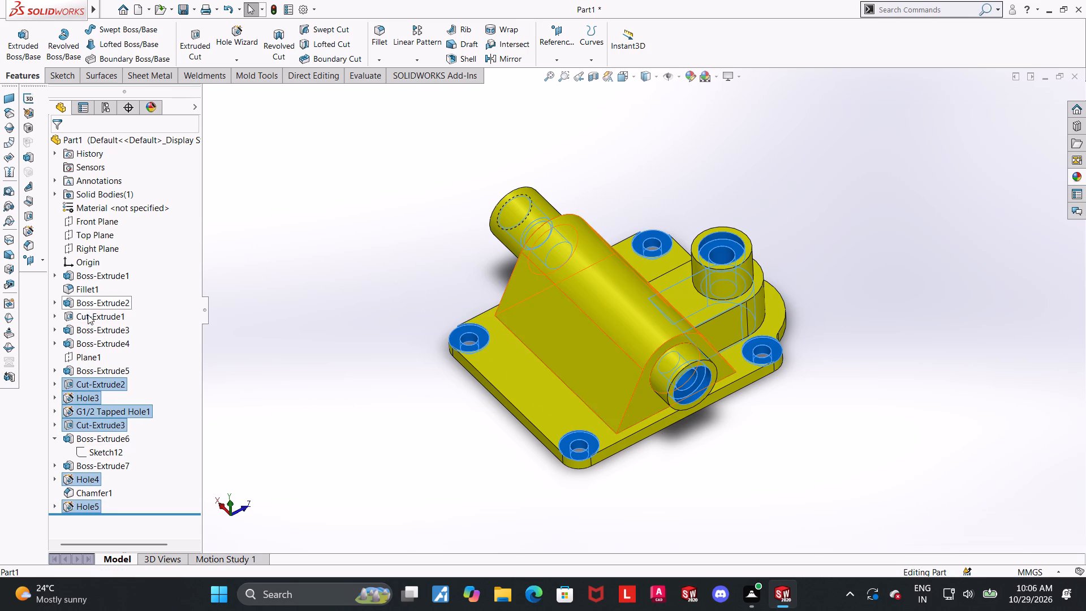
ctrl+click(88, 315)
right_click(245, 324)
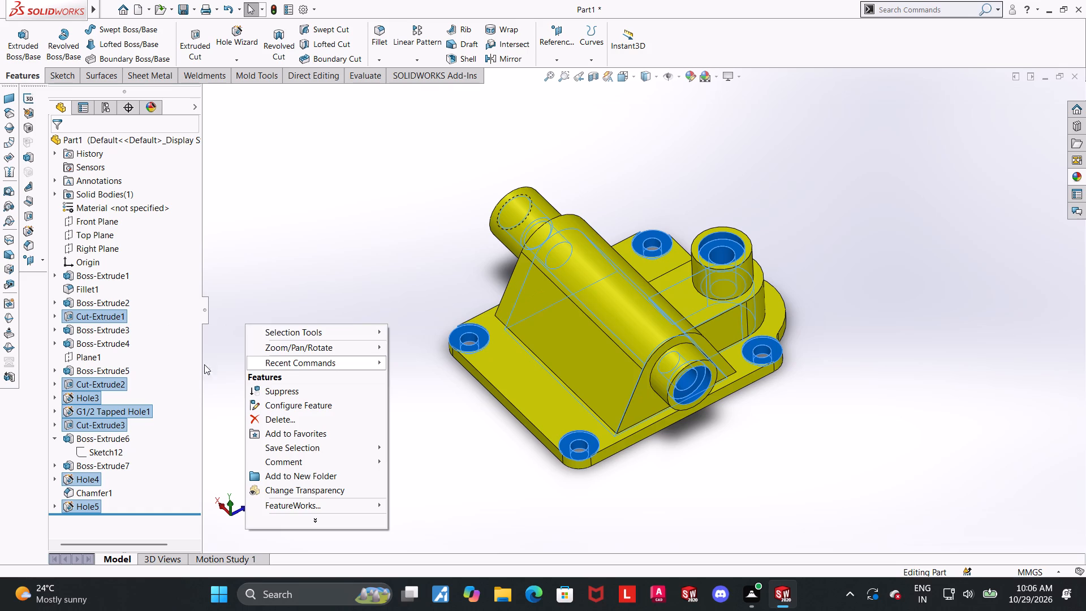
right_click(159, 347)
click(211, 334)
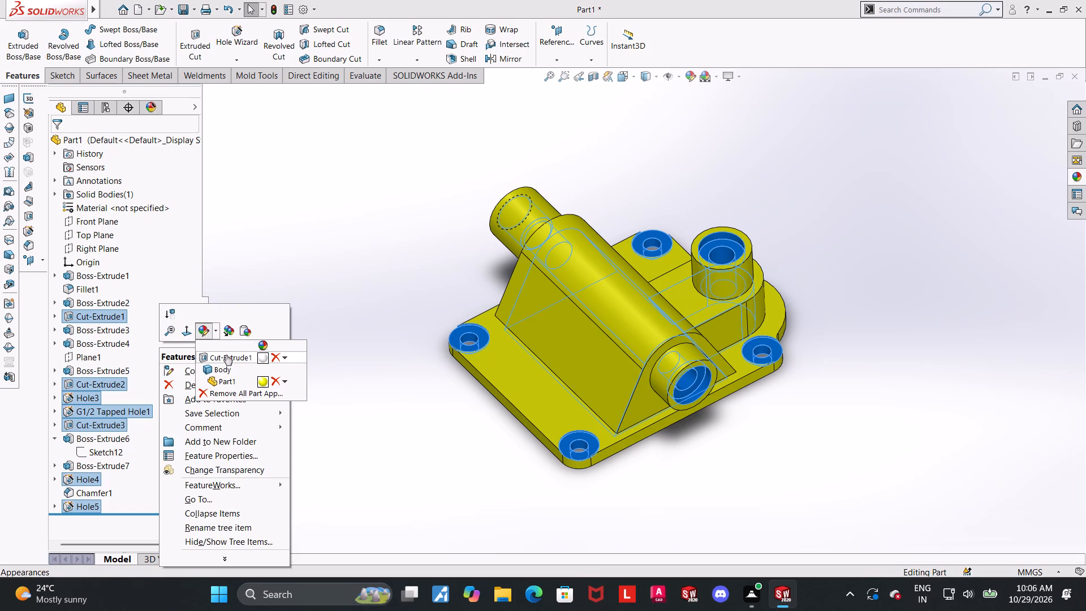
click(226, 355)
click(153, 424)
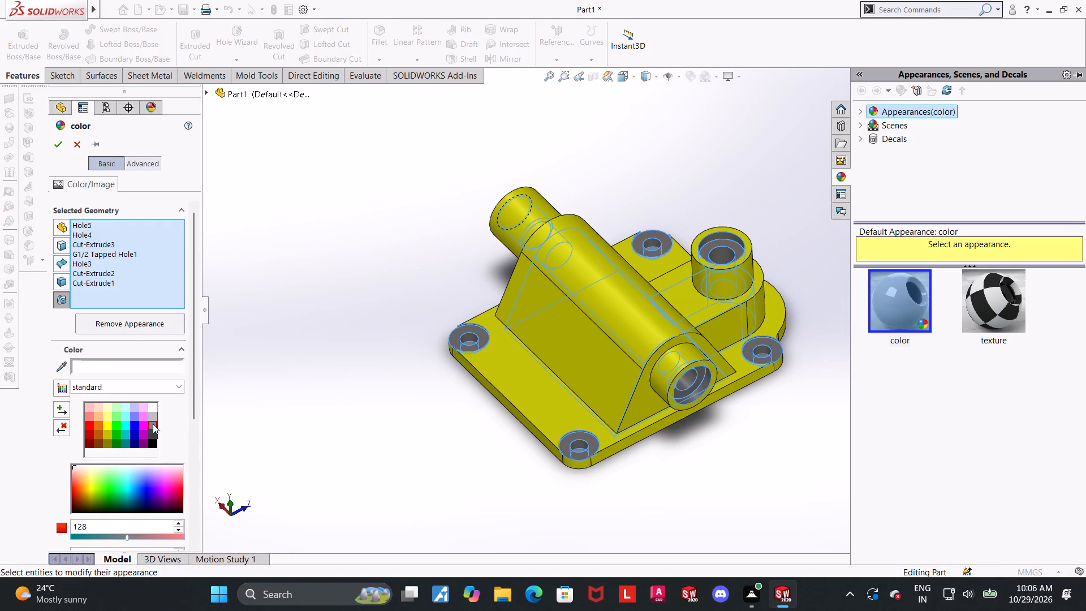
click(62, 141)
click(286, 242)
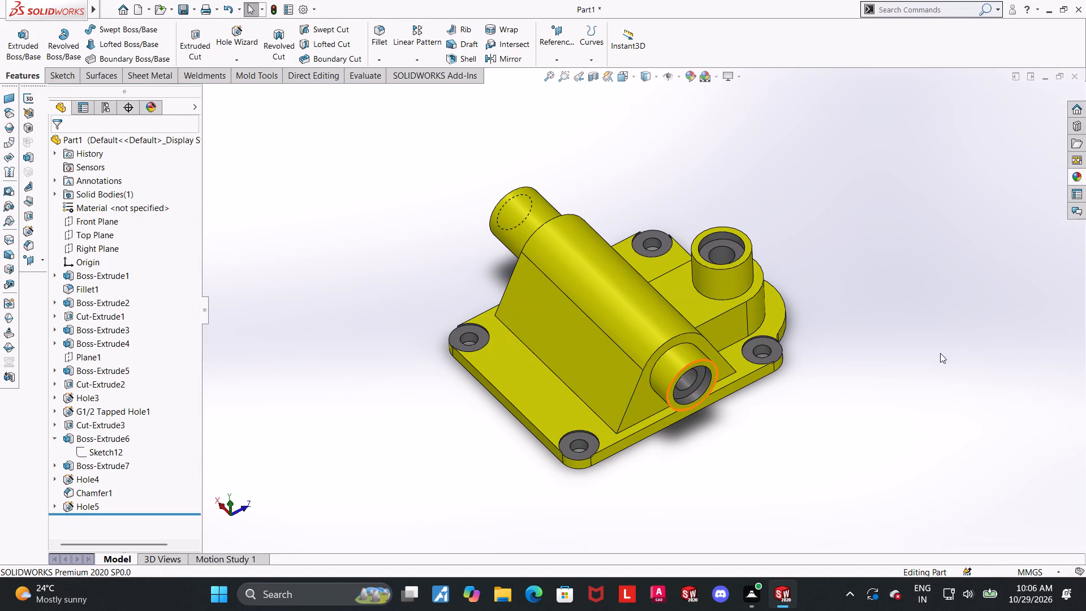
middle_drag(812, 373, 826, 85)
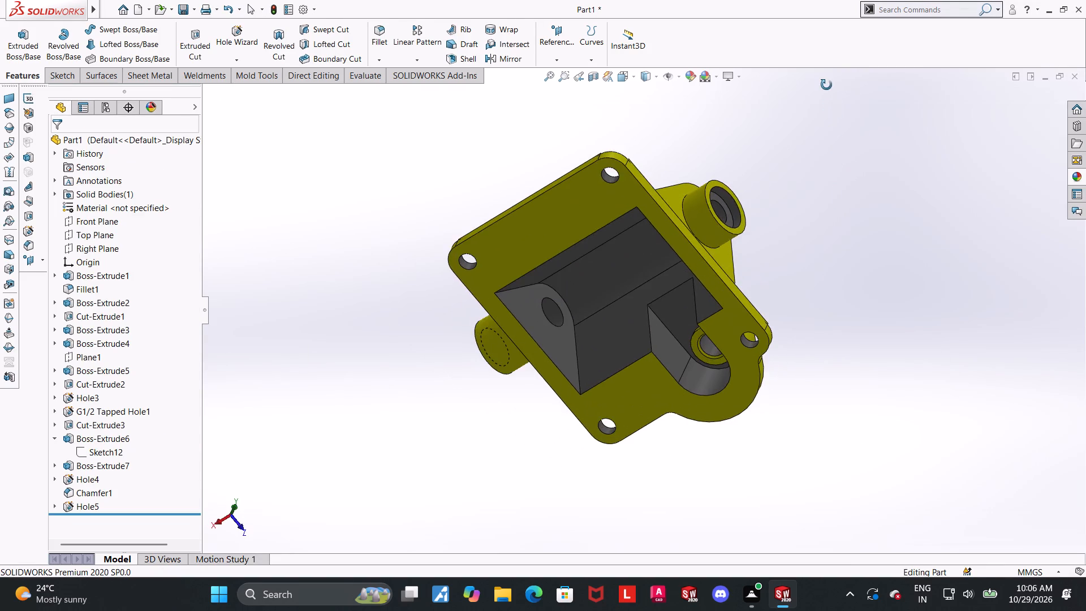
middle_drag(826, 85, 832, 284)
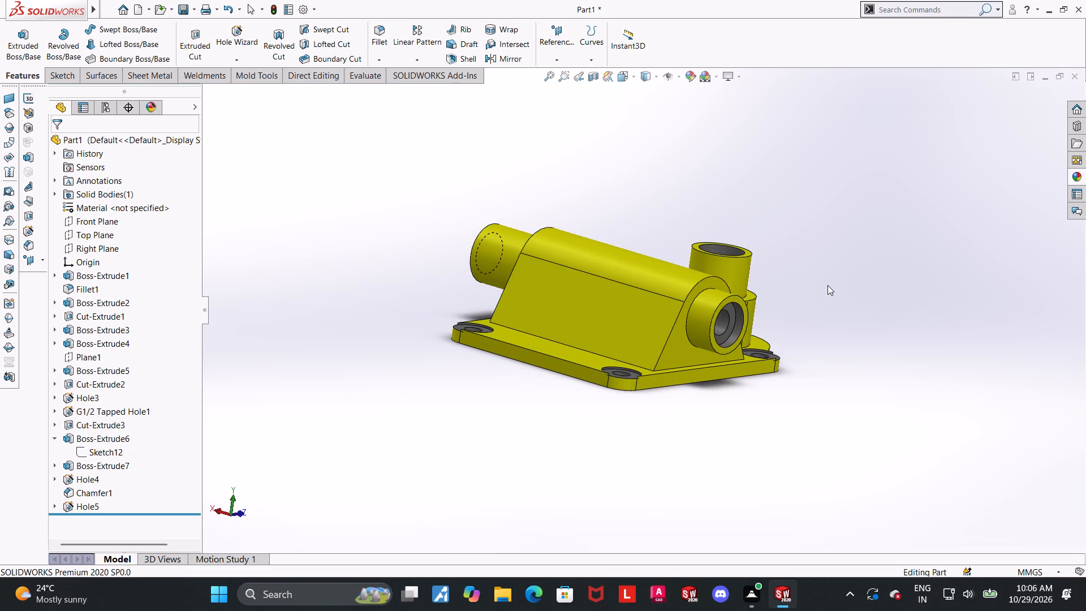
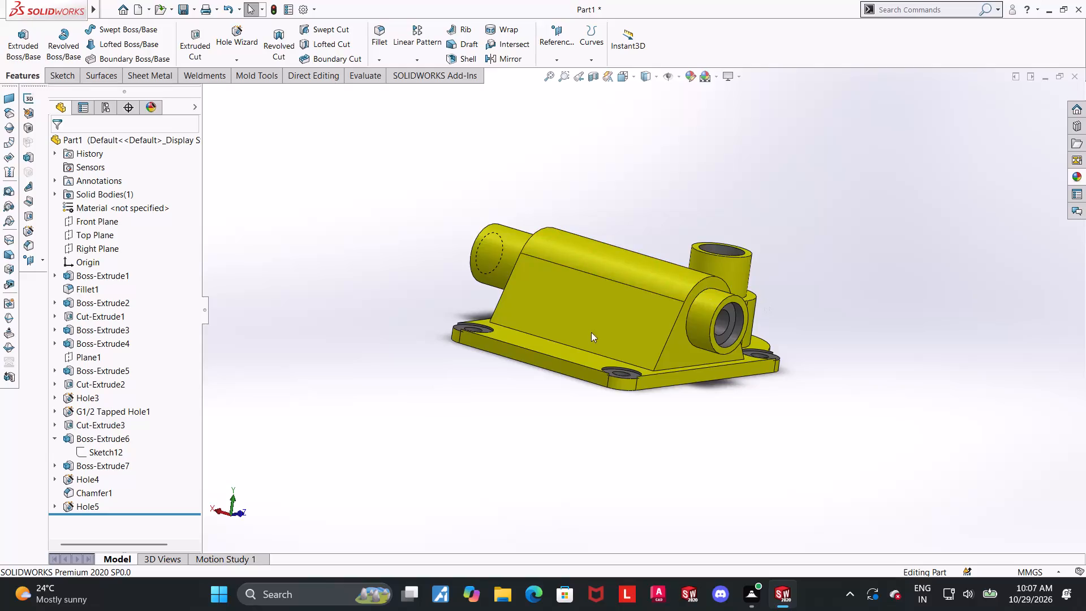
Examine the finished housing from several sides, focusing on the counterbored corner holes in the base plate.
middle_drag(582, 365, 514, 388)
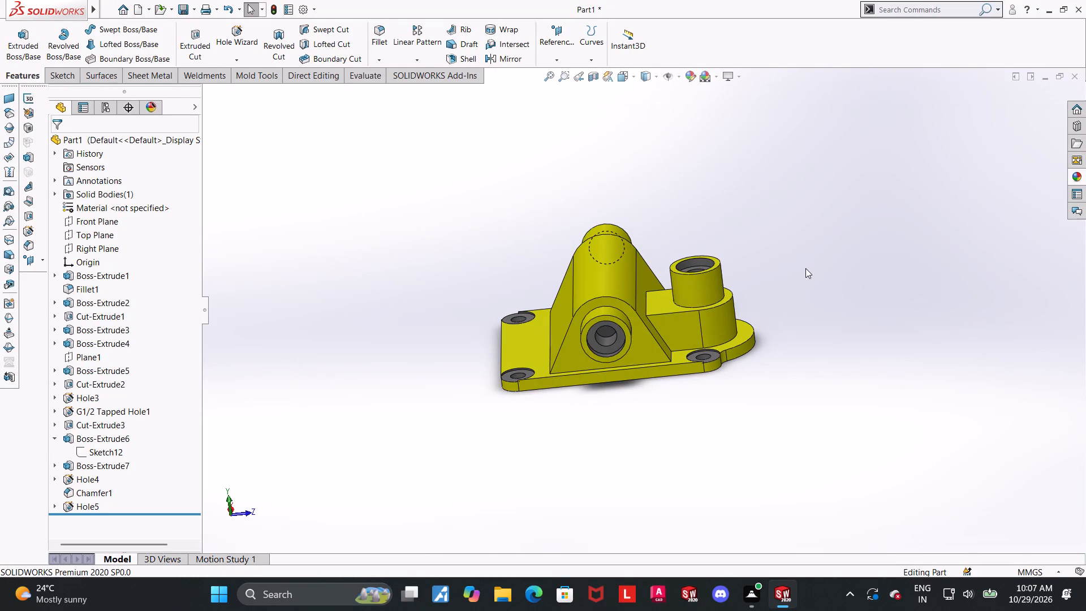
scroll(805, 268, up, 1)
middle_drag(820, 274, 780, 301)
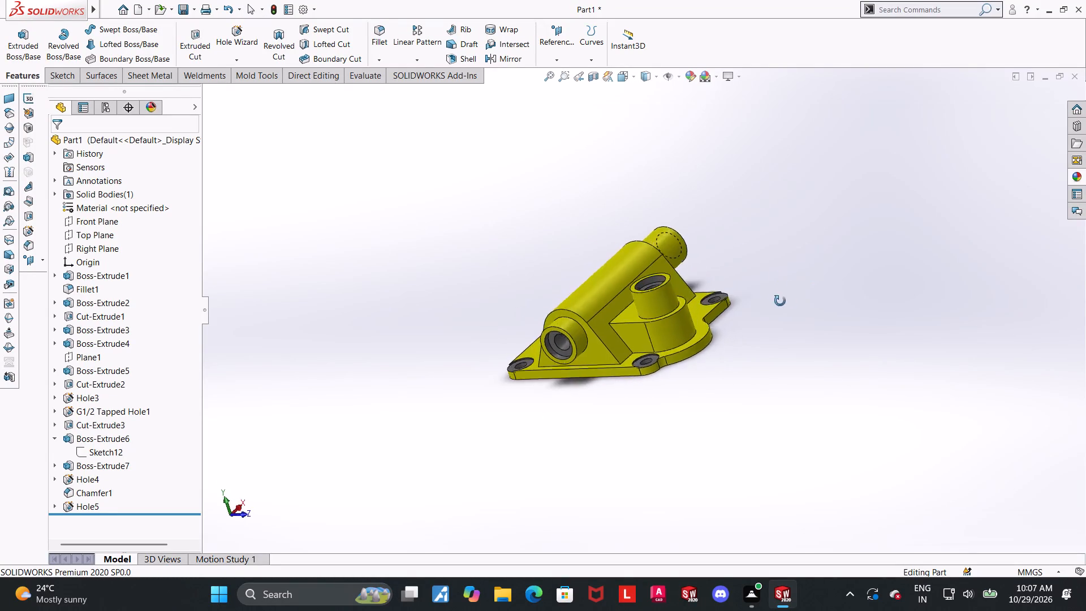
middle_drag(780, 301, 874, 377)
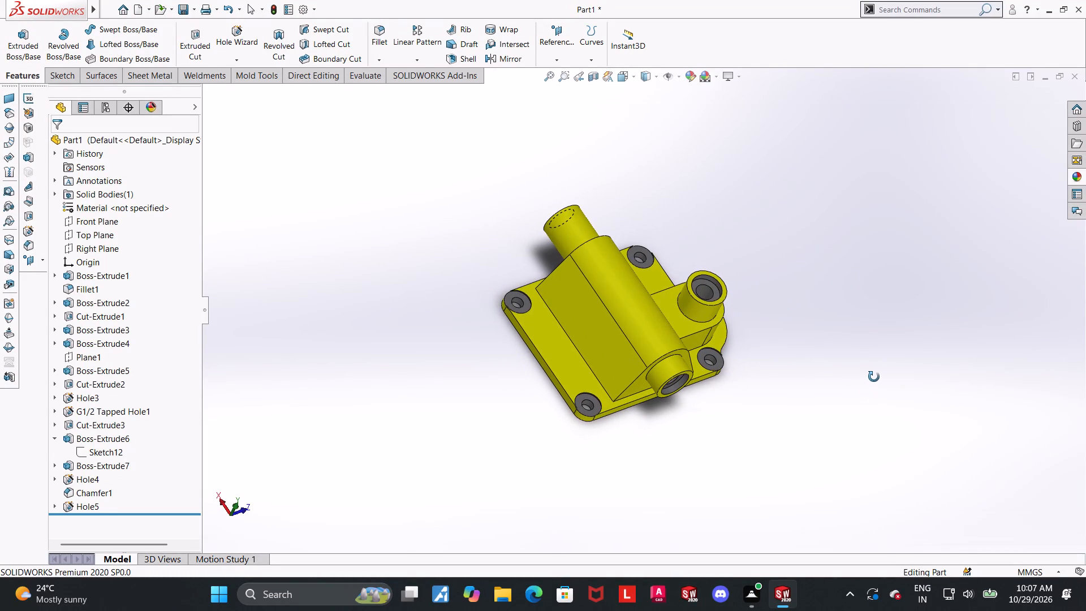
middle_drag(874, 377, 855, 371)
scroll(503, 339, down, 7)
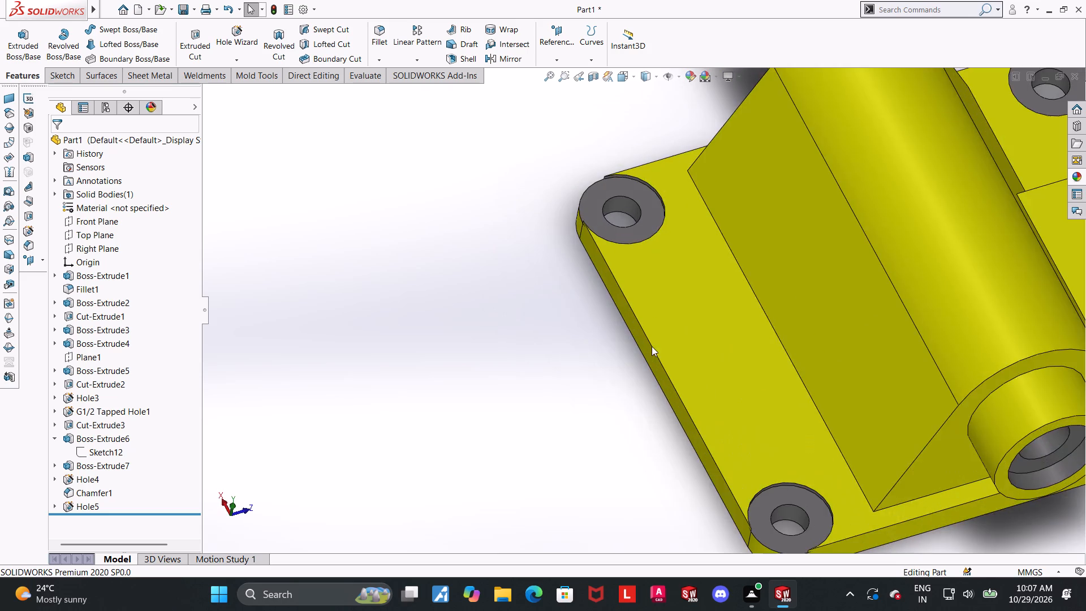
scroll(759, 378, up, 5)
scroll(914, 381, down, 3)
scroll(951, 377, up, 3)
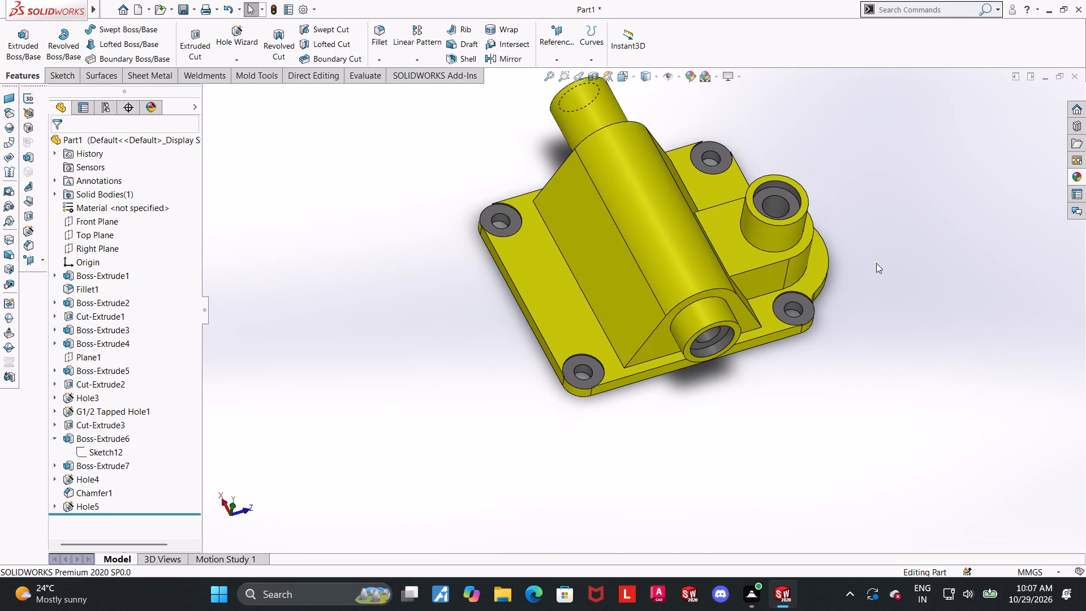
scroll(578, 347, down, 3)
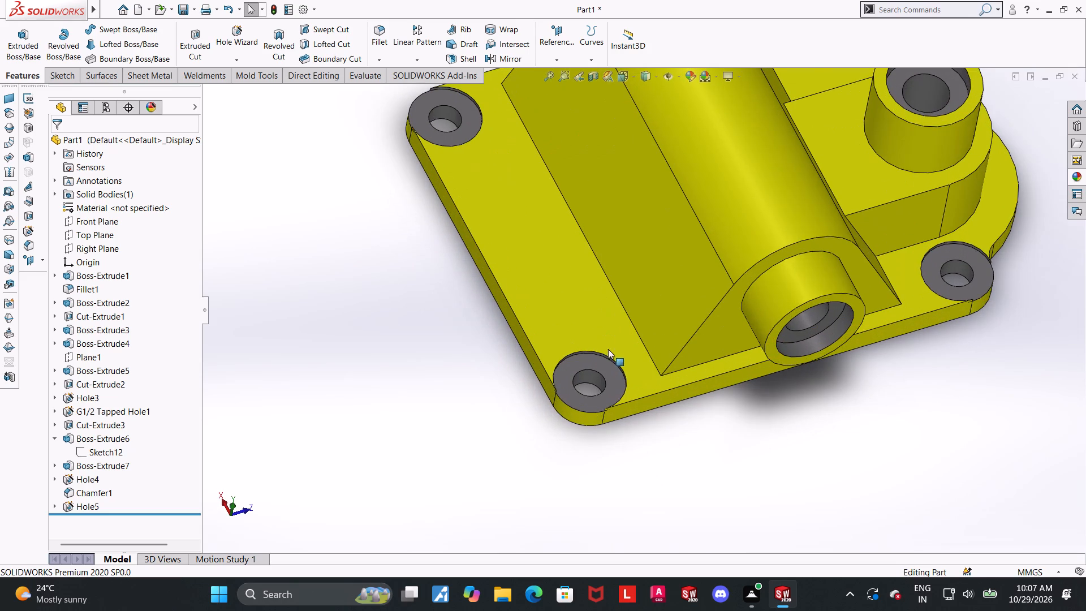
scroll(701, 358, up, 1)
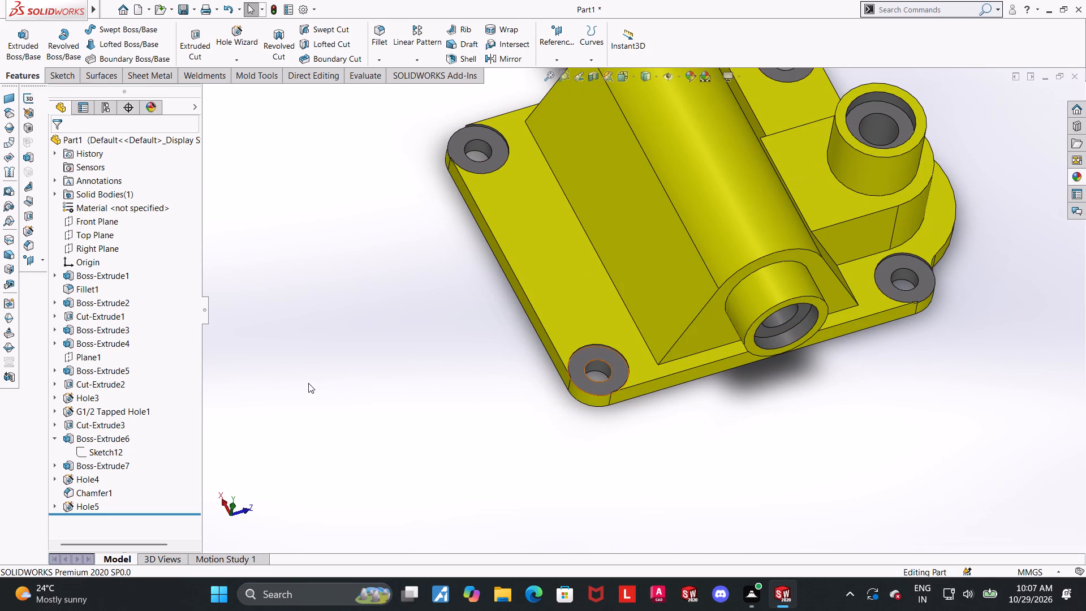
Review the hole specification of the four counterbored corner holes, including section dimensions, end condition and tolerance.
click(88, 504)
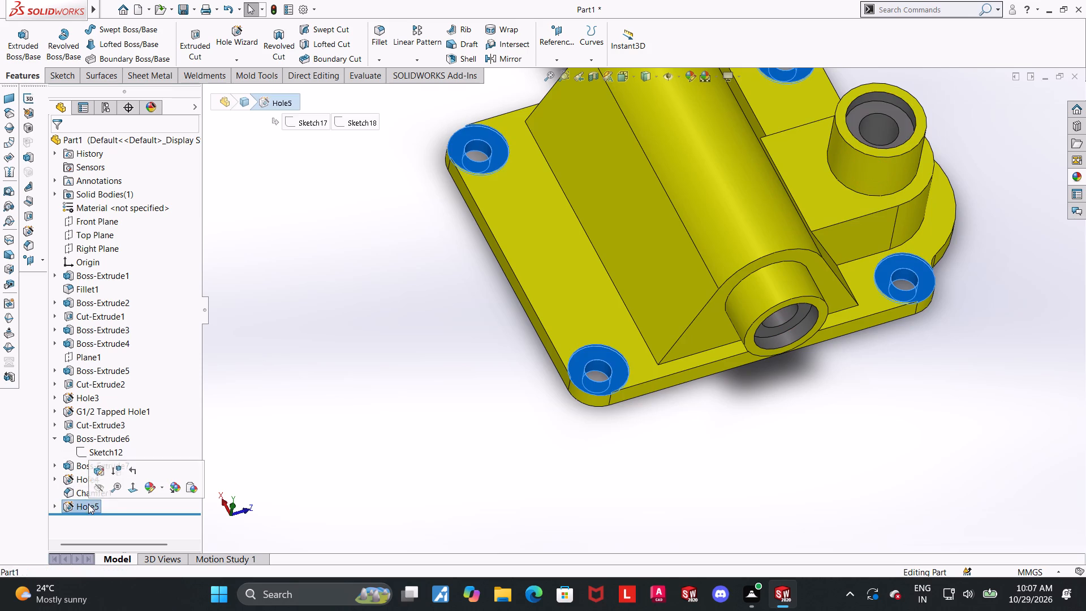
click(97, 468)
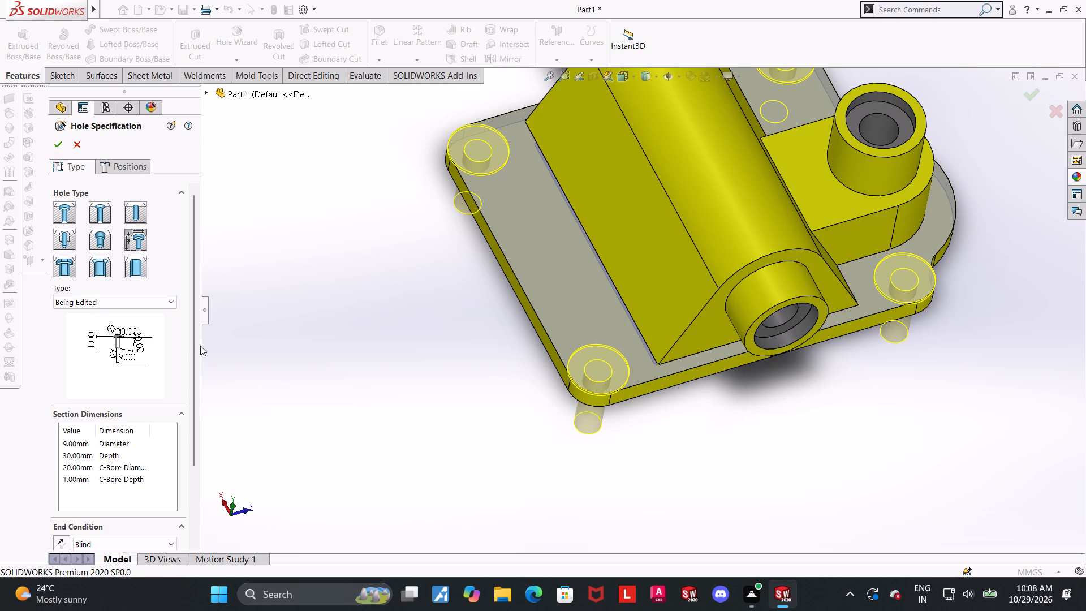
drag(194, 348, 193, 444)
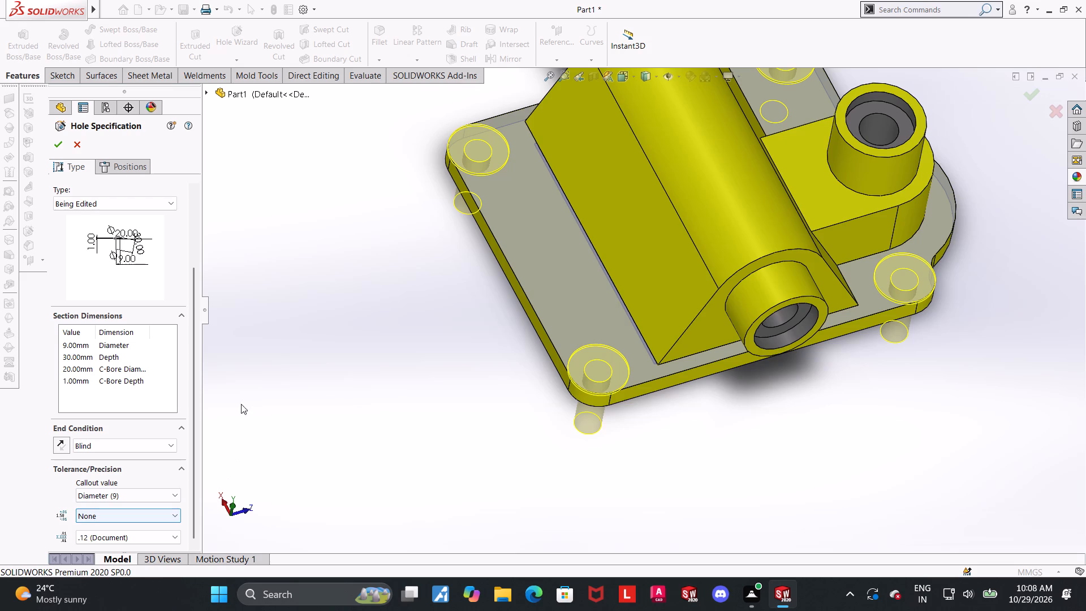
click(57, 151)
click(492, 376)
Apply the standard medium grey colour to the Chamfer1 feature around the vertical boss's bore, and return to the isometric view.
scroll(838, 384, up, 5)
scroll(787, 240, down, 3)
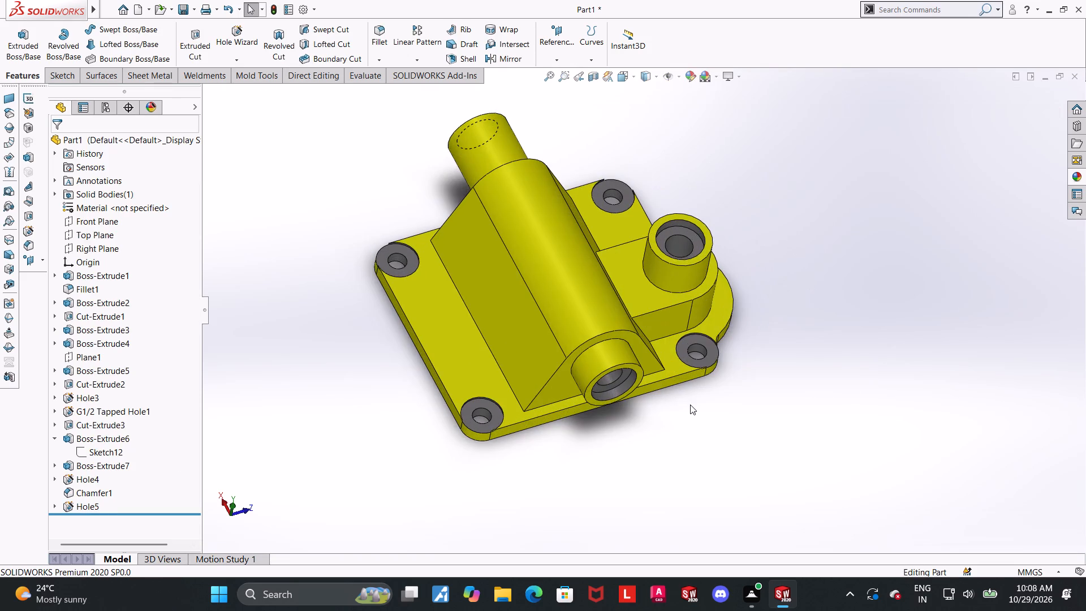
middle_drag(690, 405, 749, 178)
scroll(734, 241, up, 1)
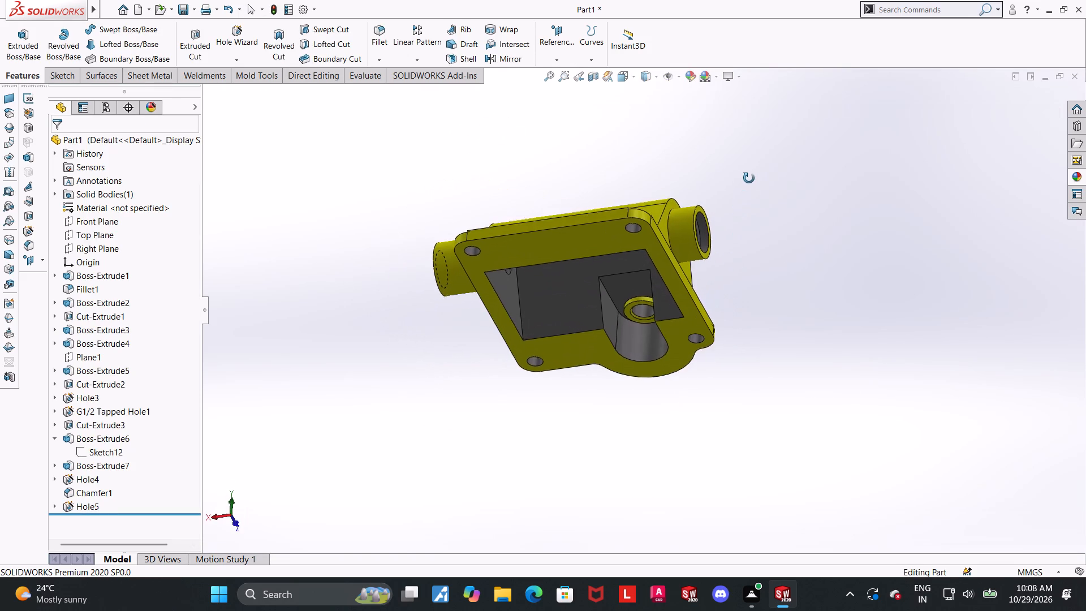
middle_drag(749, 178, 751, 165)
scroll(640, 351, down, 4)
middle_drag(726, 376, 730, 267)
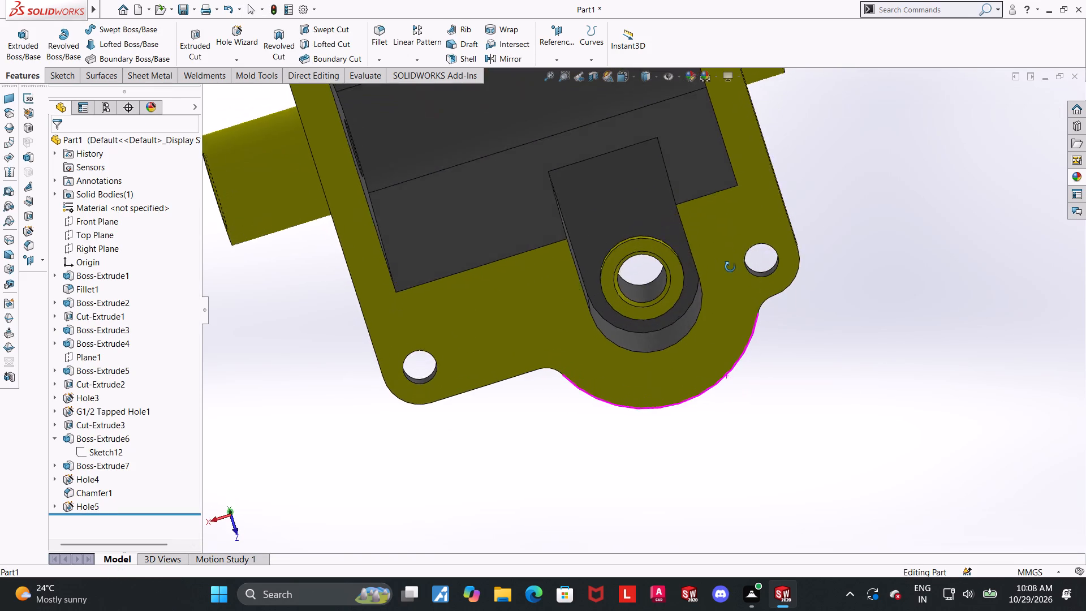
middle_drag(730, 267, 724, 324)
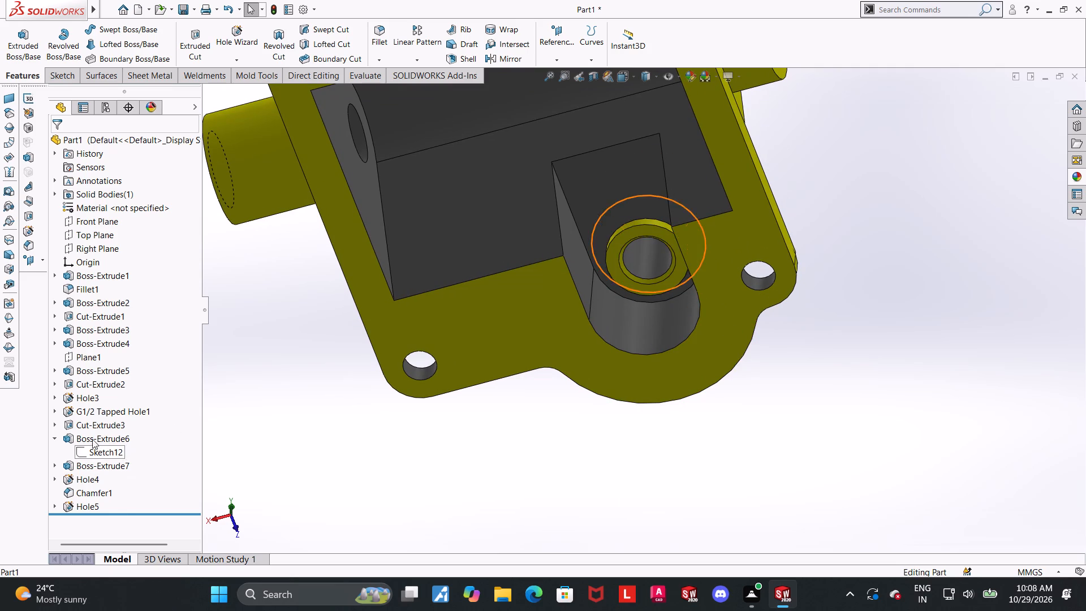
click(68, 493)
right_click(68, 493)
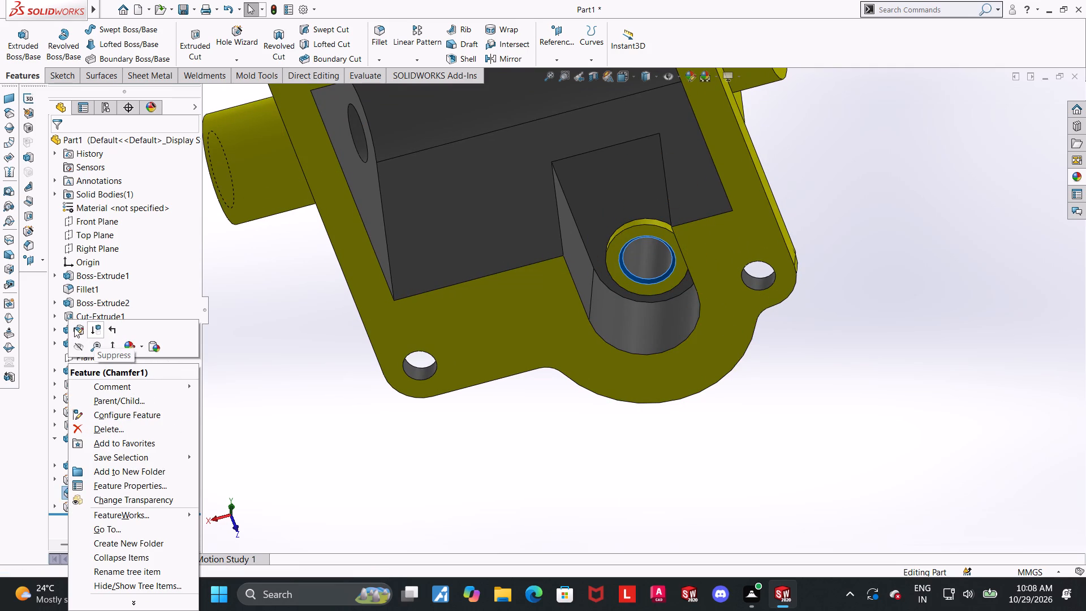
click(135, 351)
click(150, 377)
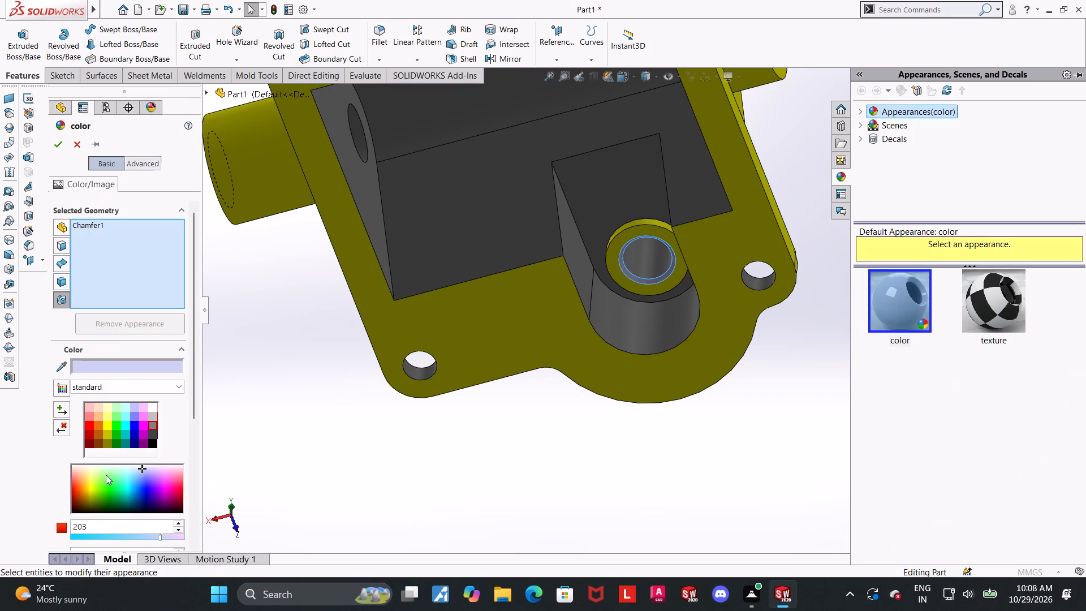
click(155, 427)
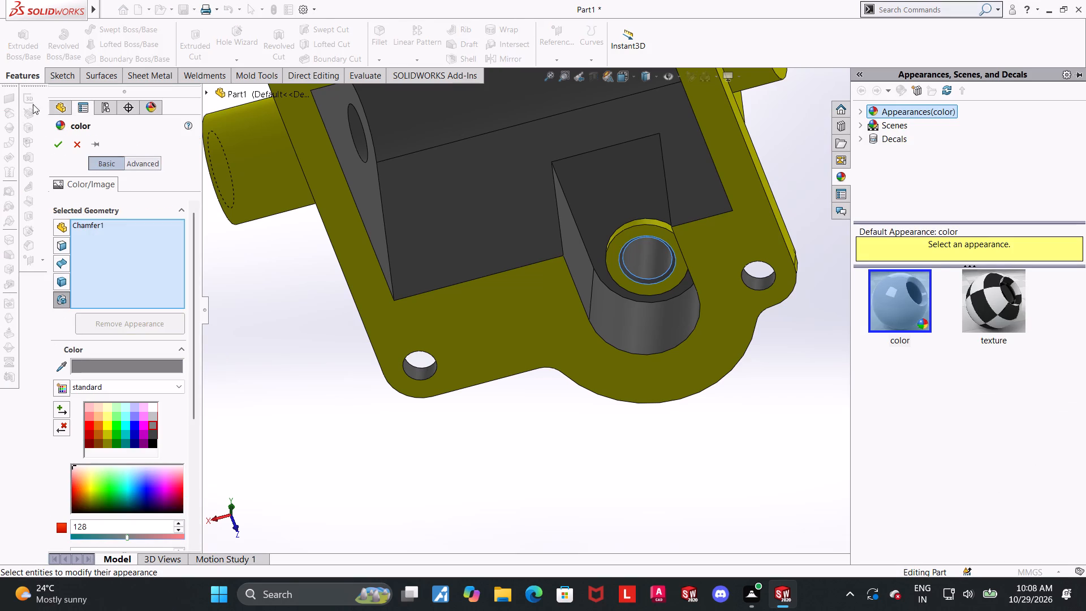
click(51, 149)
click(633, 451)
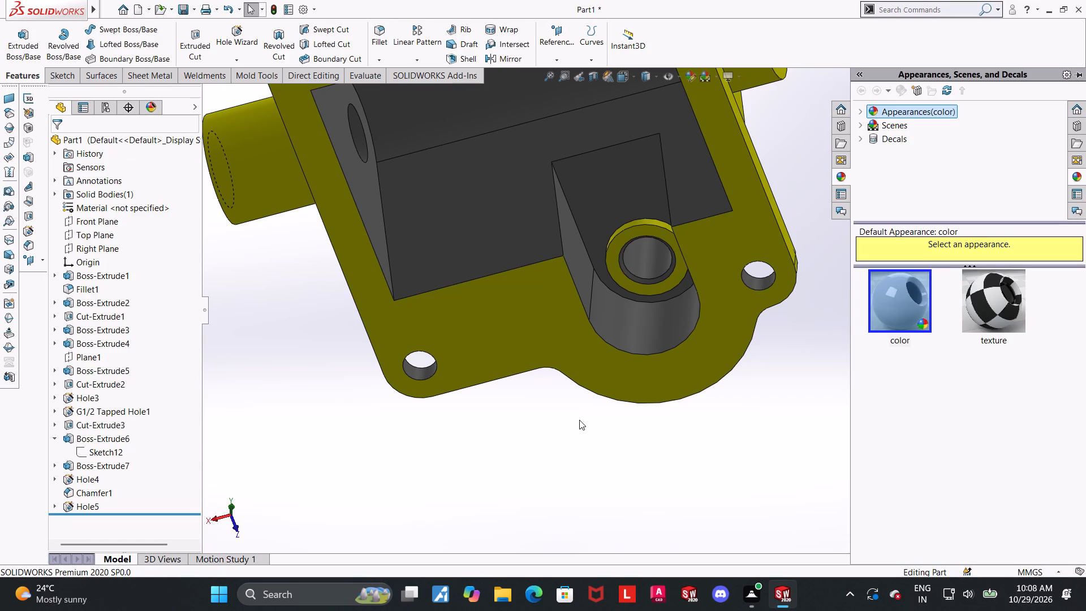
key(ctrl+7)
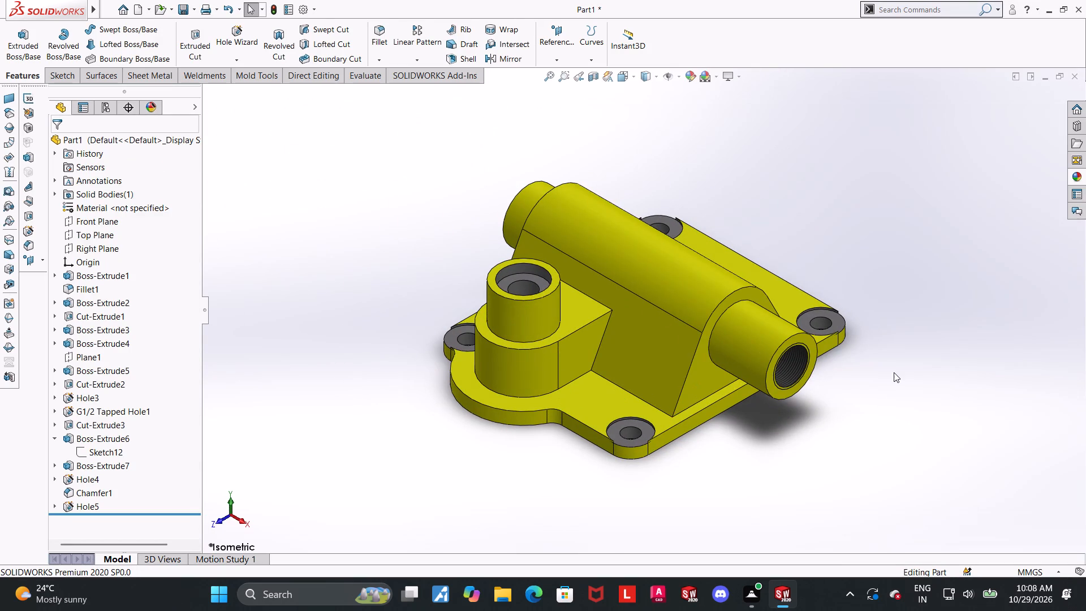
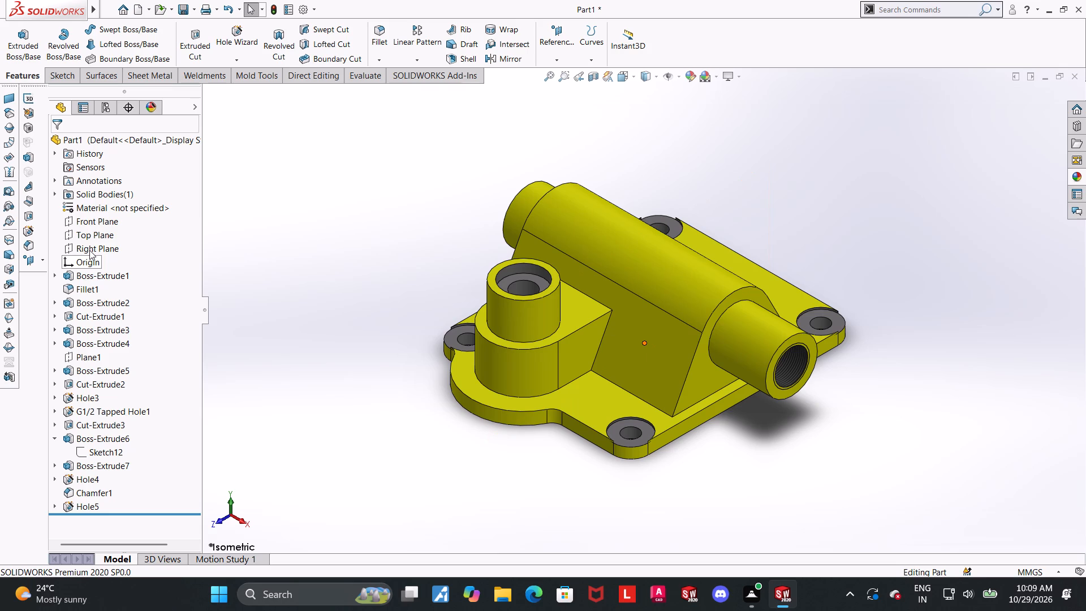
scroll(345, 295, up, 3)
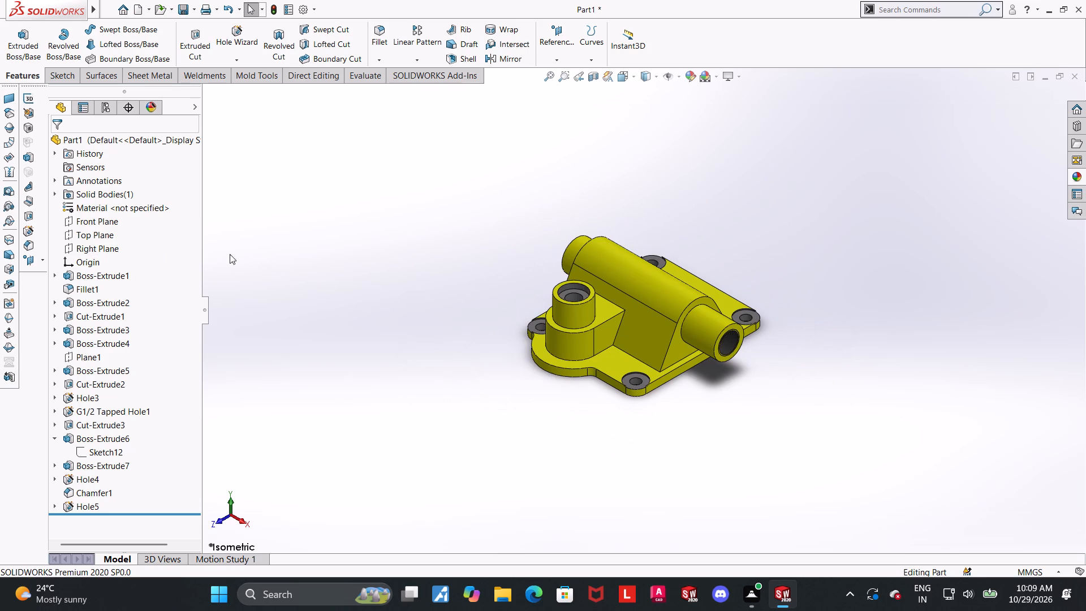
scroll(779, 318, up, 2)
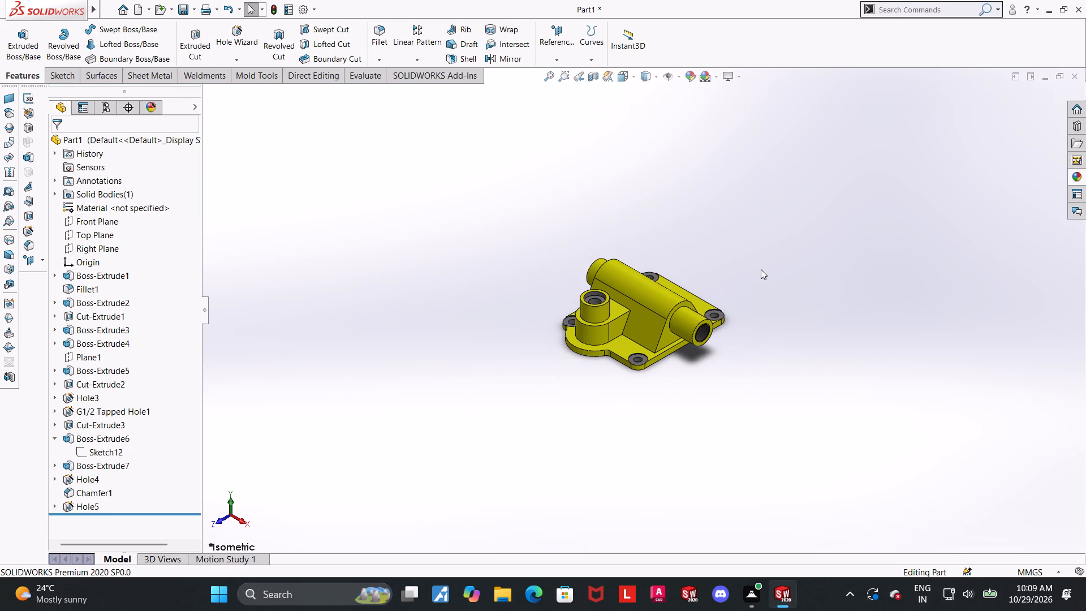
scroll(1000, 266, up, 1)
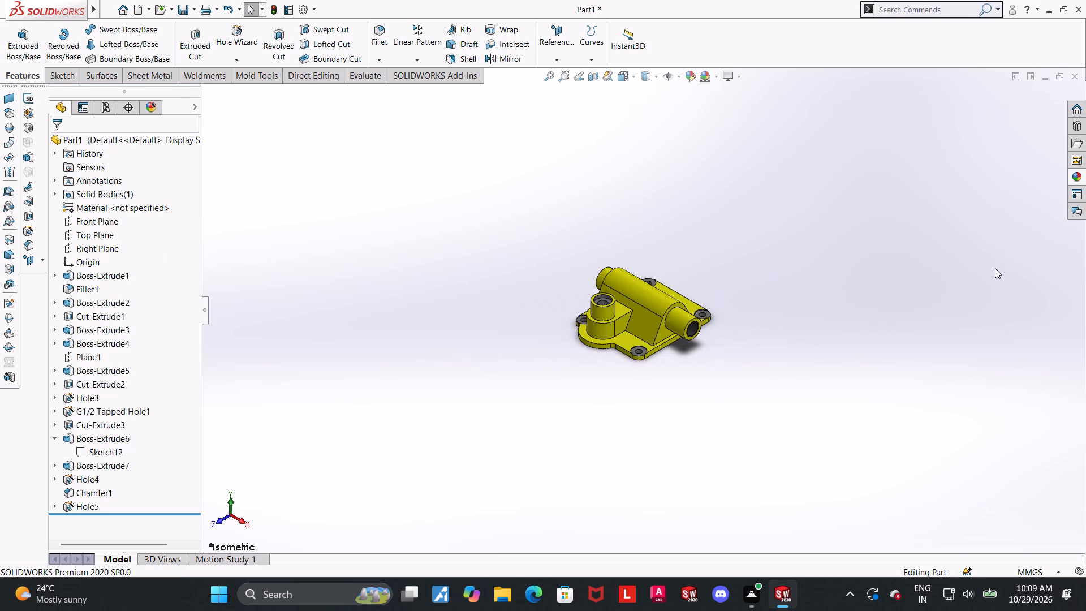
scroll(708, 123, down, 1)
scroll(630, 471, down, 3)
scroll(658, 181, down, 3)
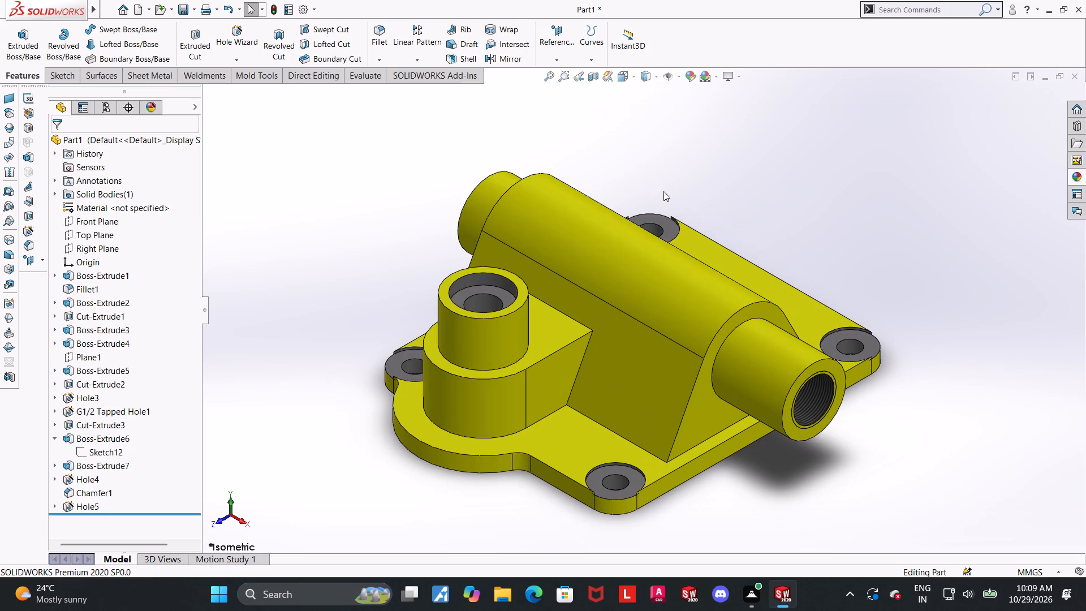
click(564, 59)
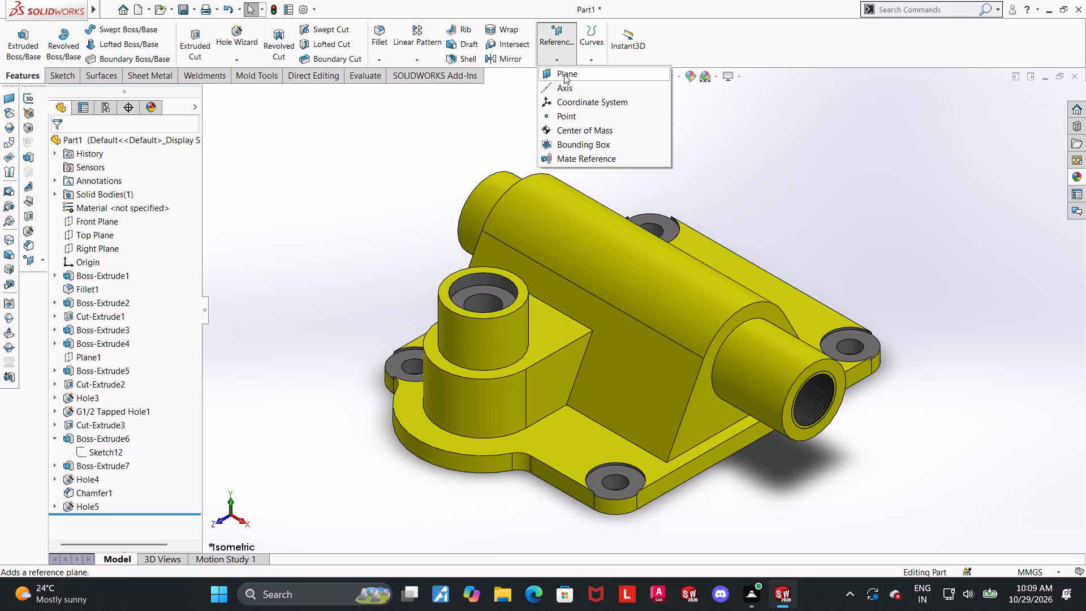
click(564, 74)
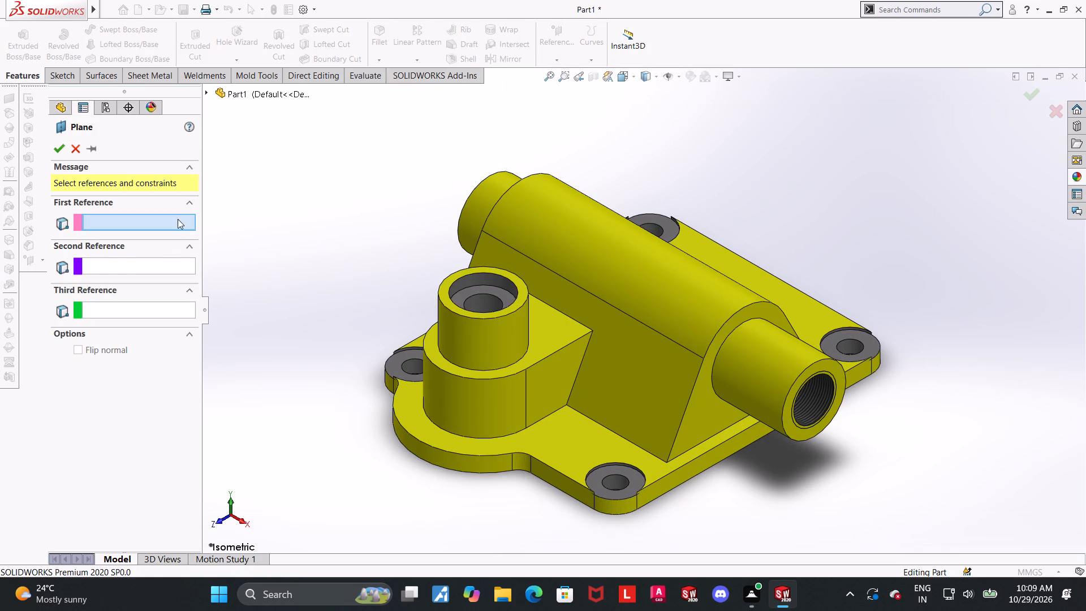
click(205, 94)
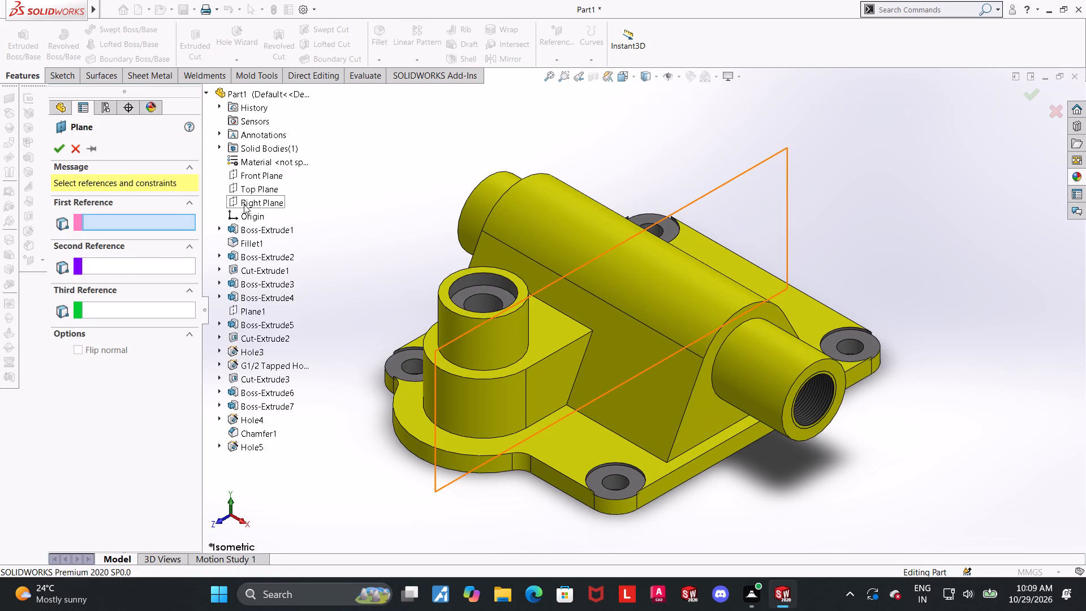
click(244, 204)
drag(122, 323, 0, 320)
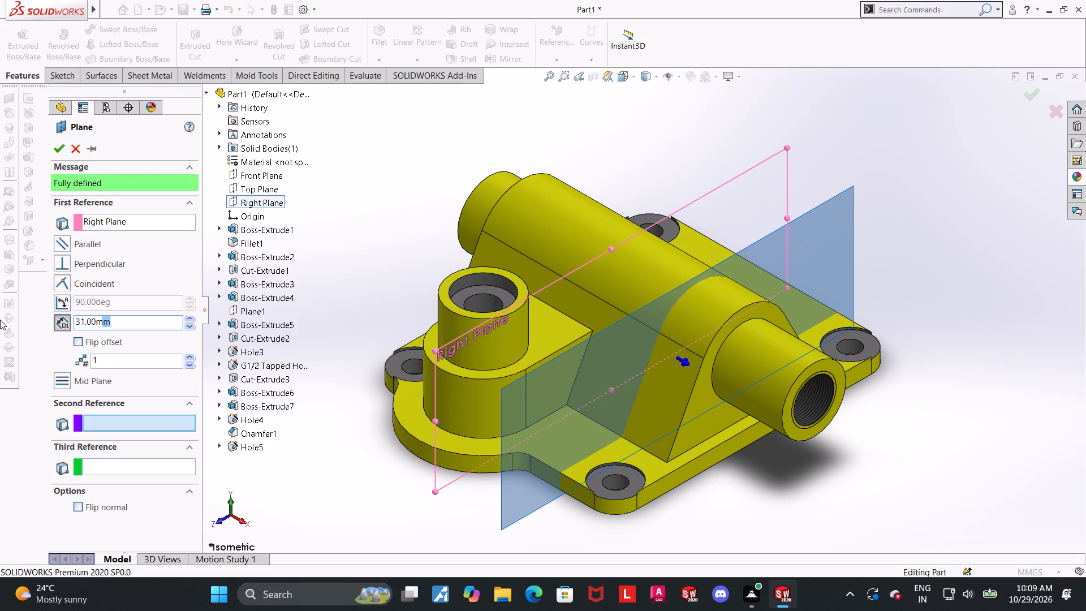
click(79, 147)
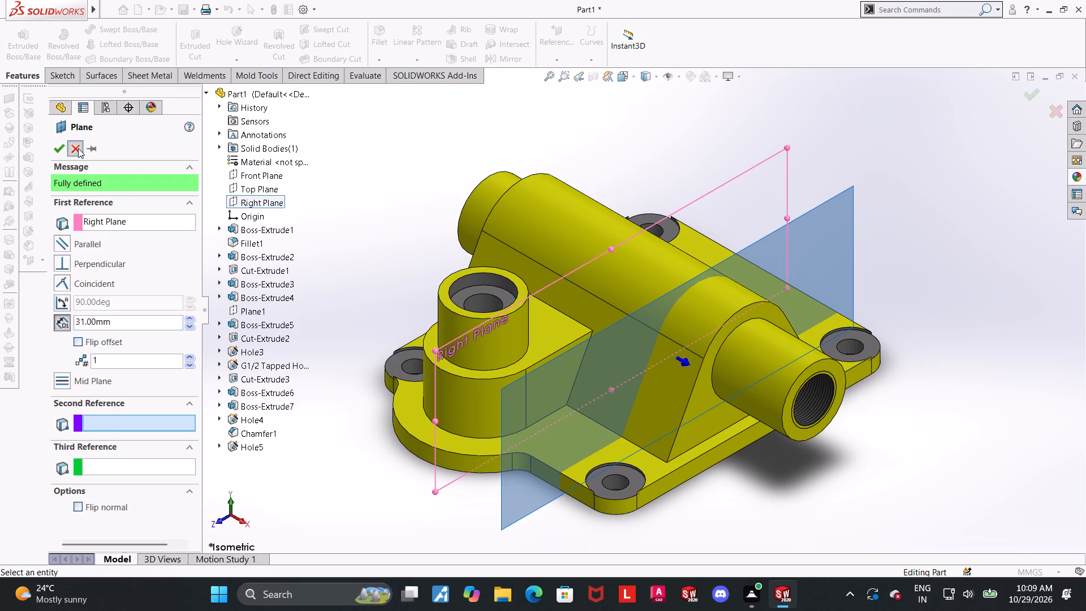
Create a reference plane offset 42+46.5 mm from the base plate's straight end face opposite the threaded boss, flipping the offset towards the part.
click(545, 61)
click(552, 75)
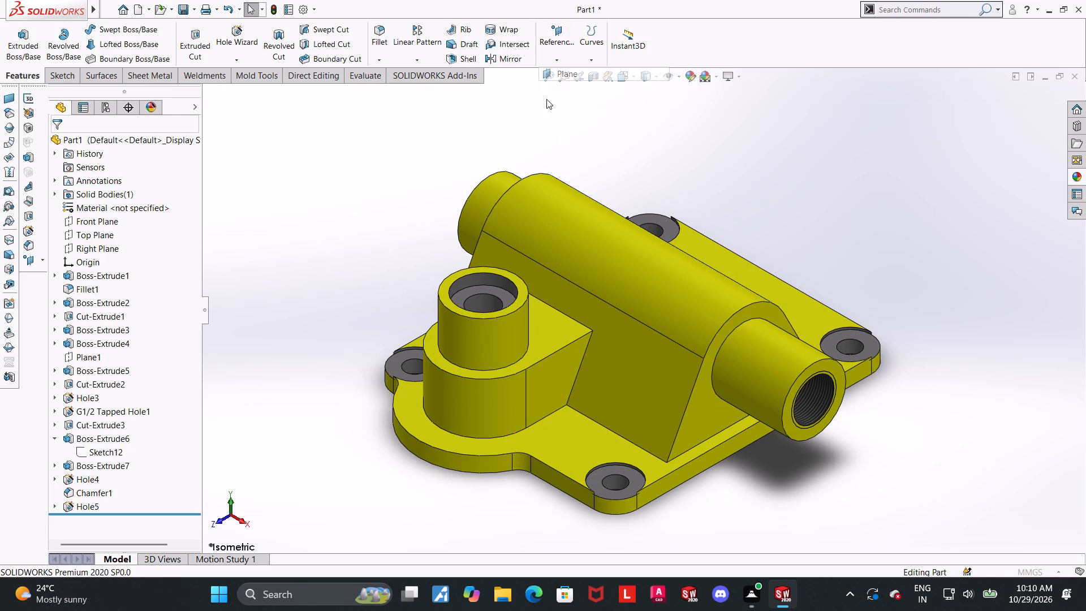
scroll(476, 556, up, 1)
middle_drag(473, 552, 587, 500)
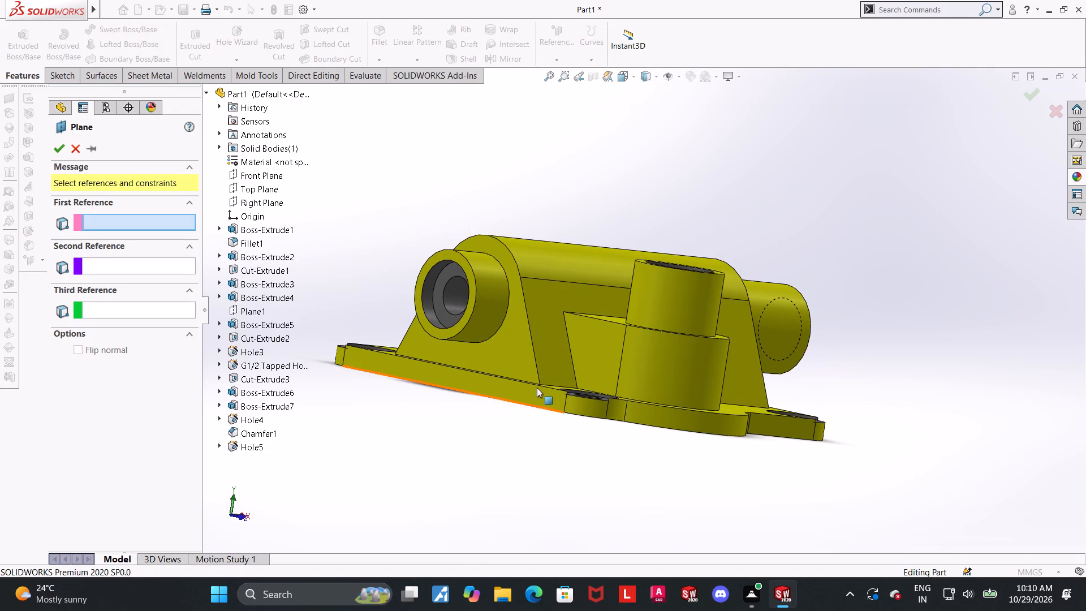
click(537, 393)
middle_drag(1007, 398, 901, 414)
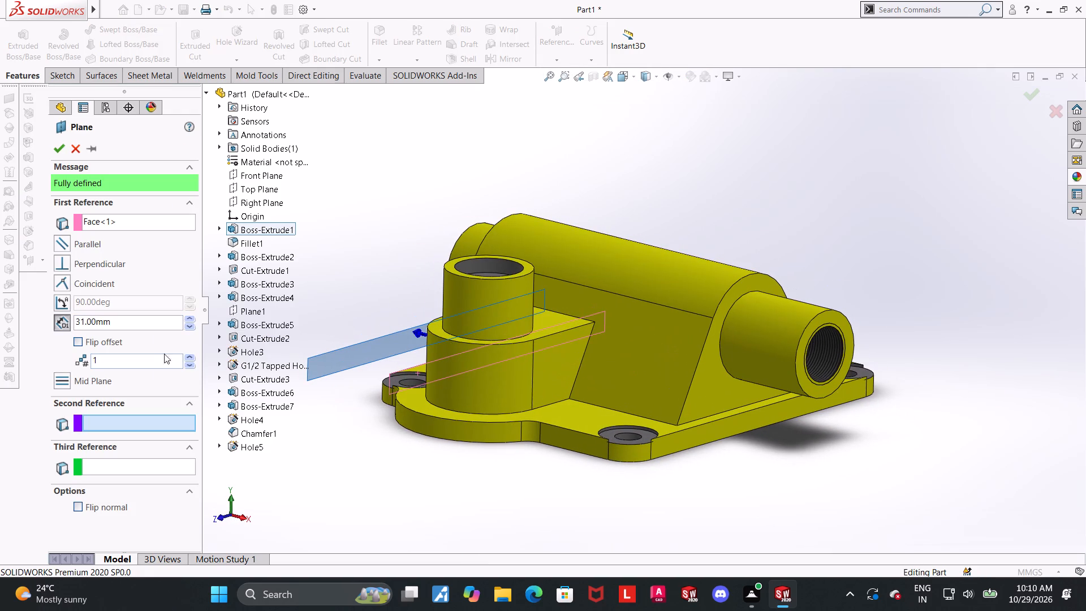
drag(149, 324, 0, 329)
text(42)
text(+46.5)
key(Return)
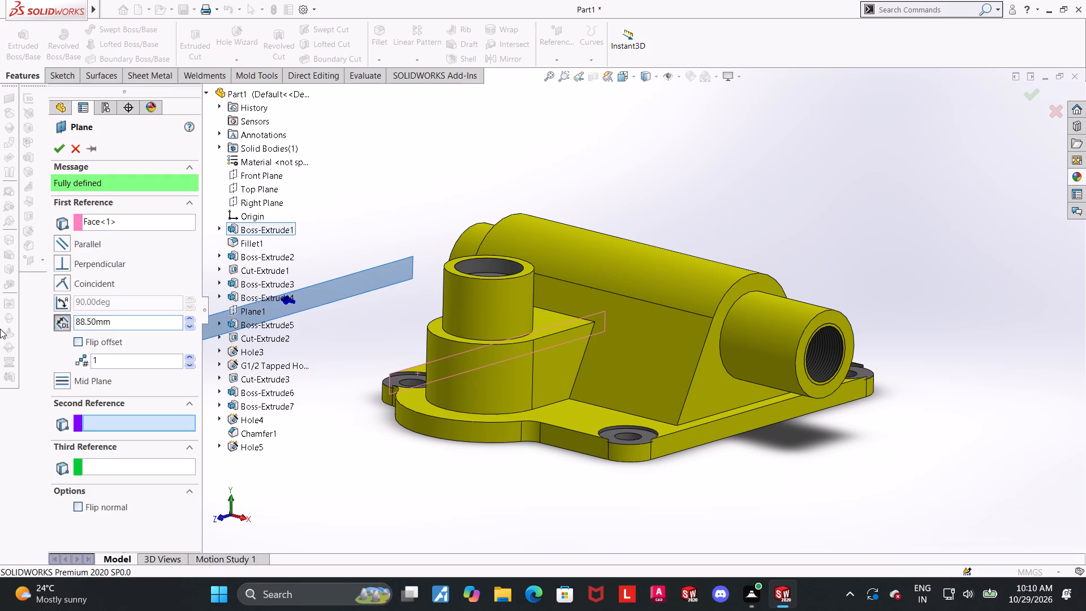
click(82, 342)
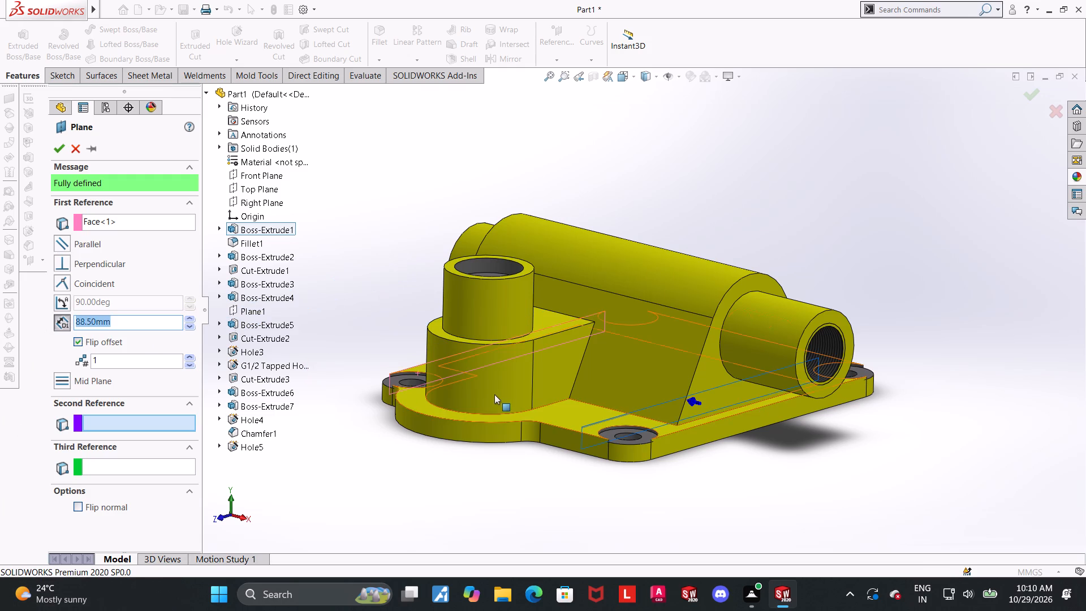
scroll(516, 395, up, 2)
middle_drag(643, 363, 644, 418)
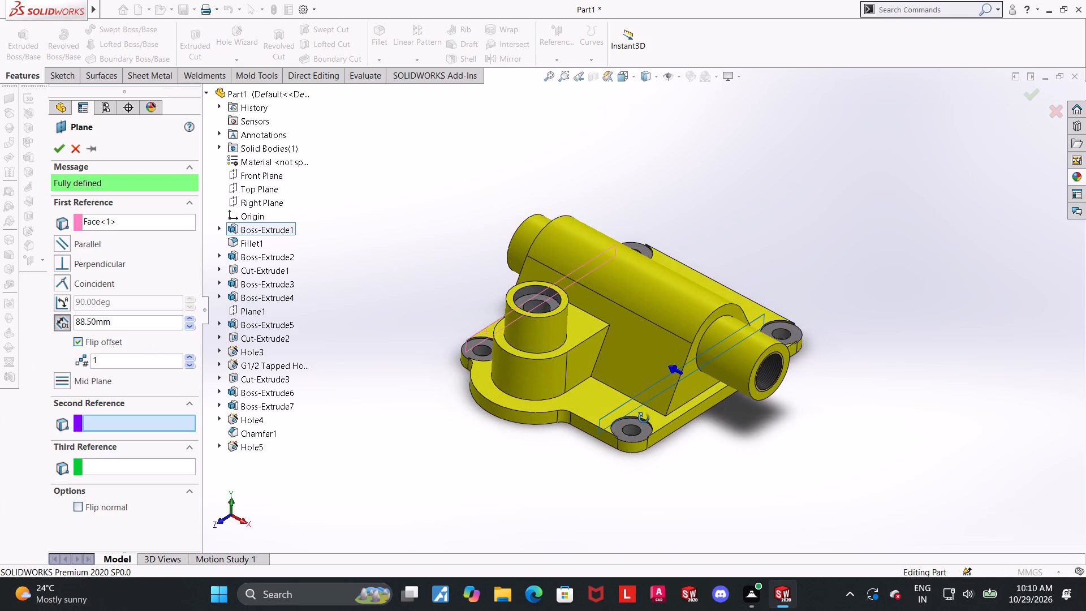
middle_drag(644, 418, 644, 419)
scroll(699, 345, down, 1)
scroll(863, 305, down, 2)
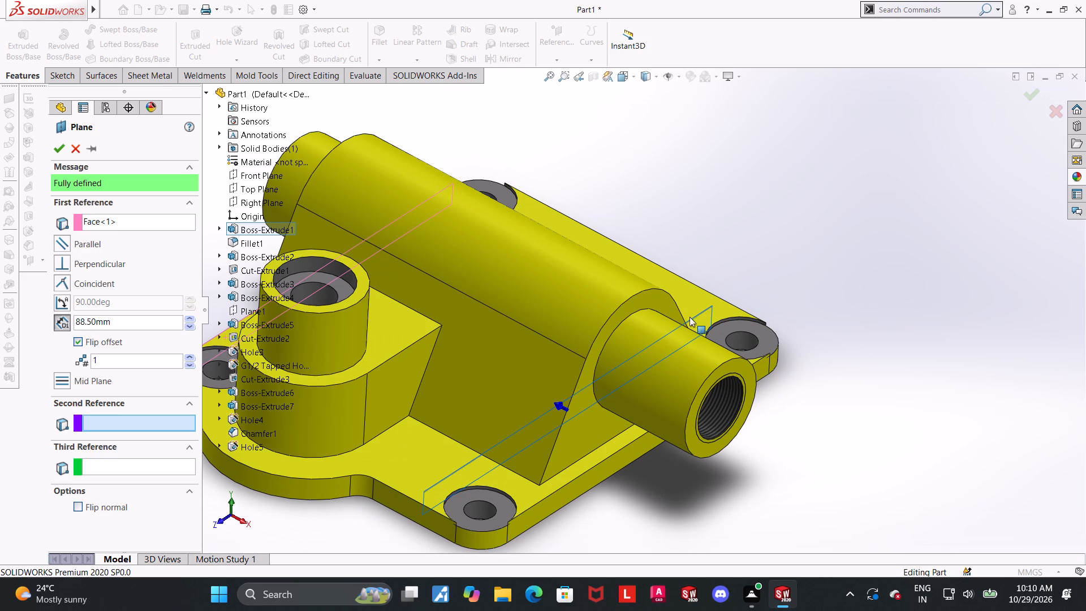
scroll(670, 315, down, 1)
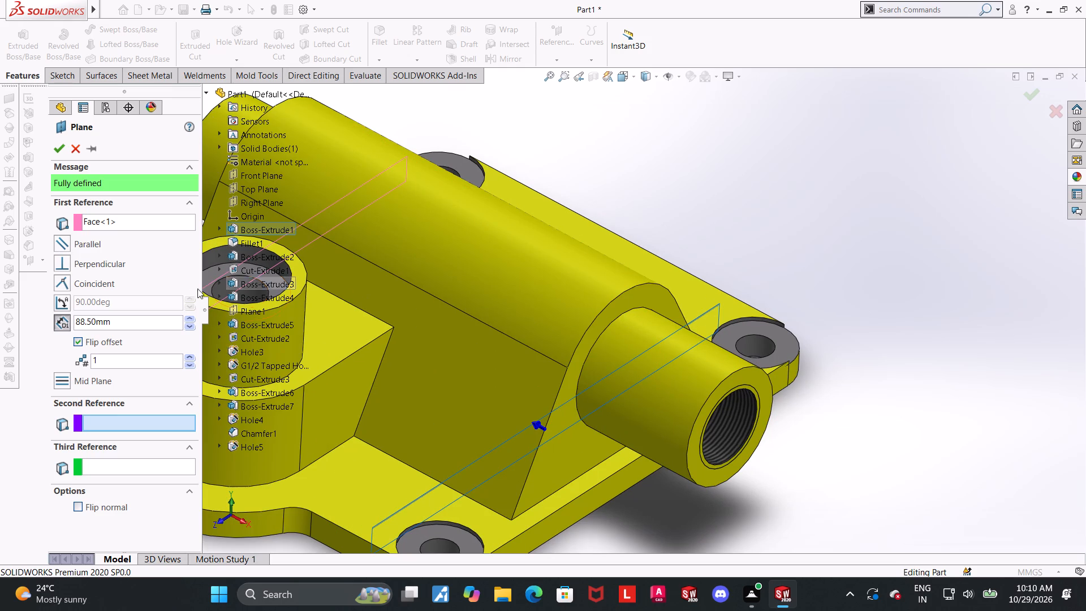
click(56, 144)
click(1007, 170)
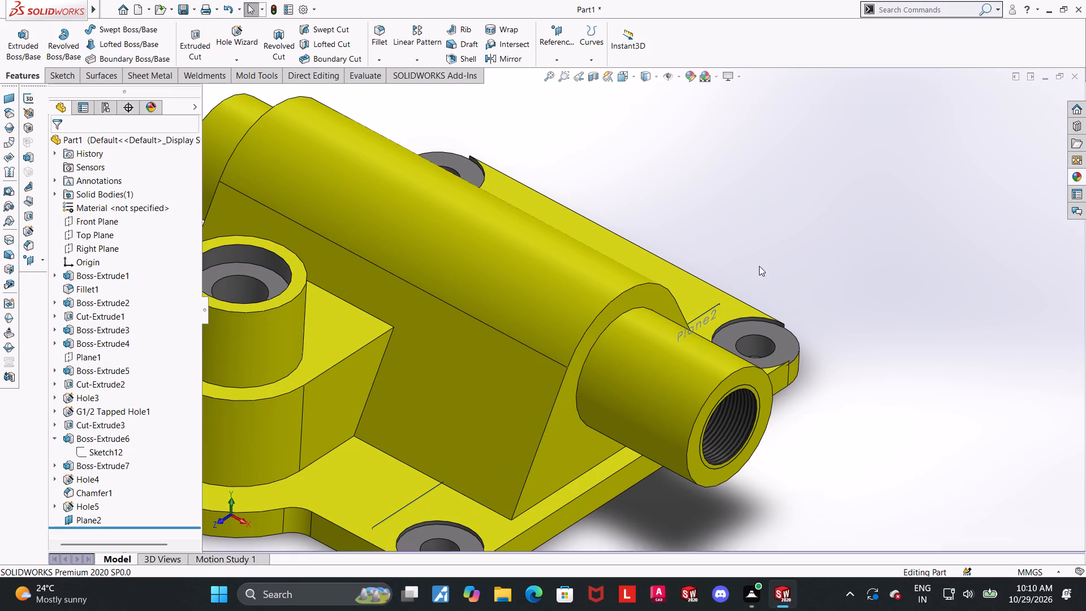
Start a sketch on the new offset plane, viewed normal to it, and draw a vertical centreline about 65 mm long up from the origin.
right_click(93, 518)
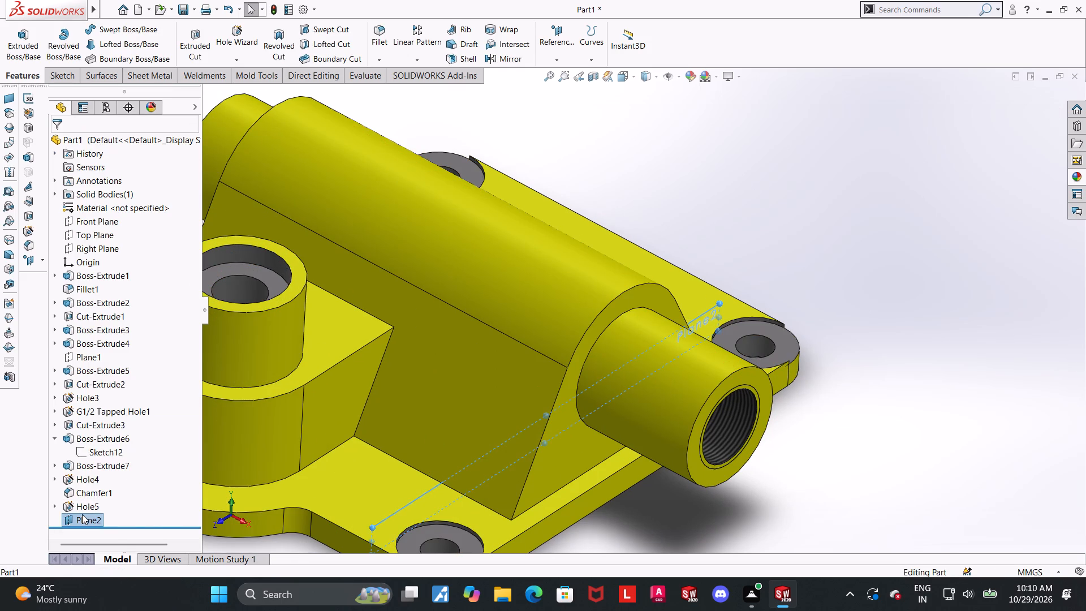
click(107, 334)
click(96, 535)
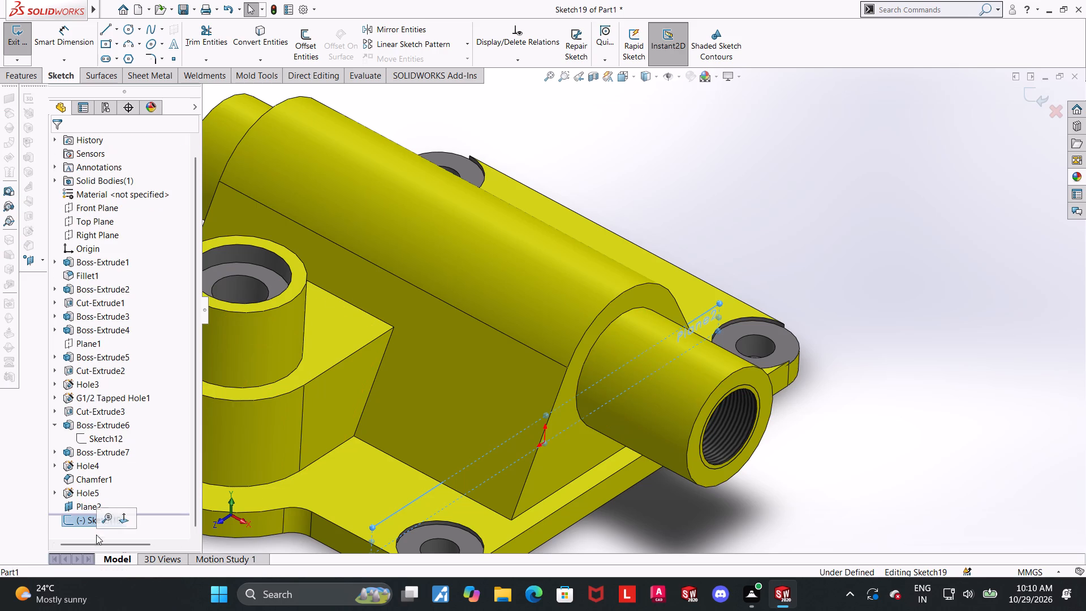
click(128, 514)
scroll(742, 271, down, 1)
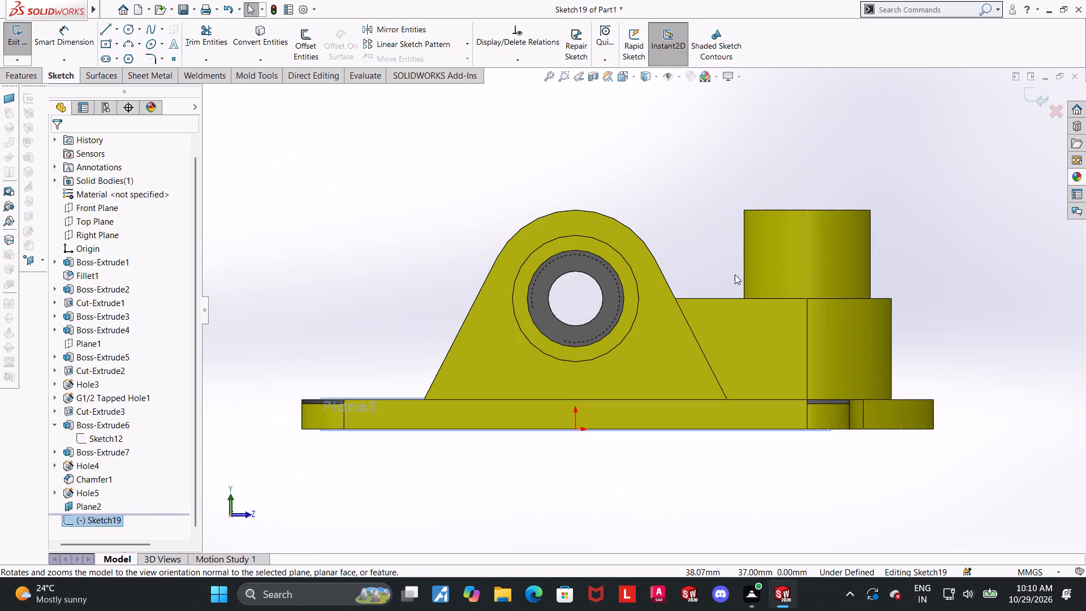
scroll(597, 272, down, 1)
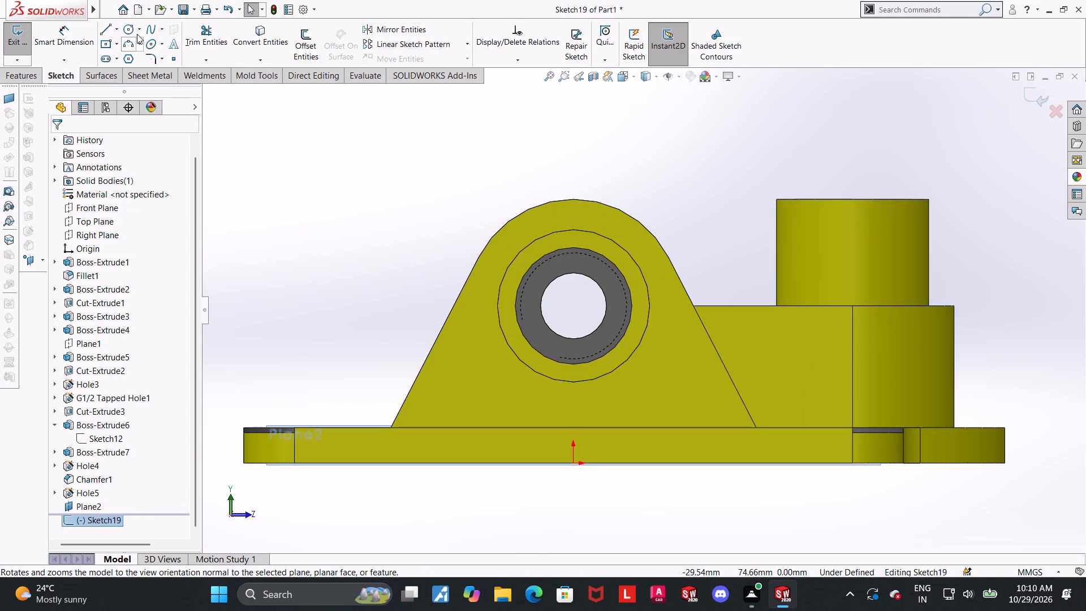
click(118, 31)
click(119, 58)
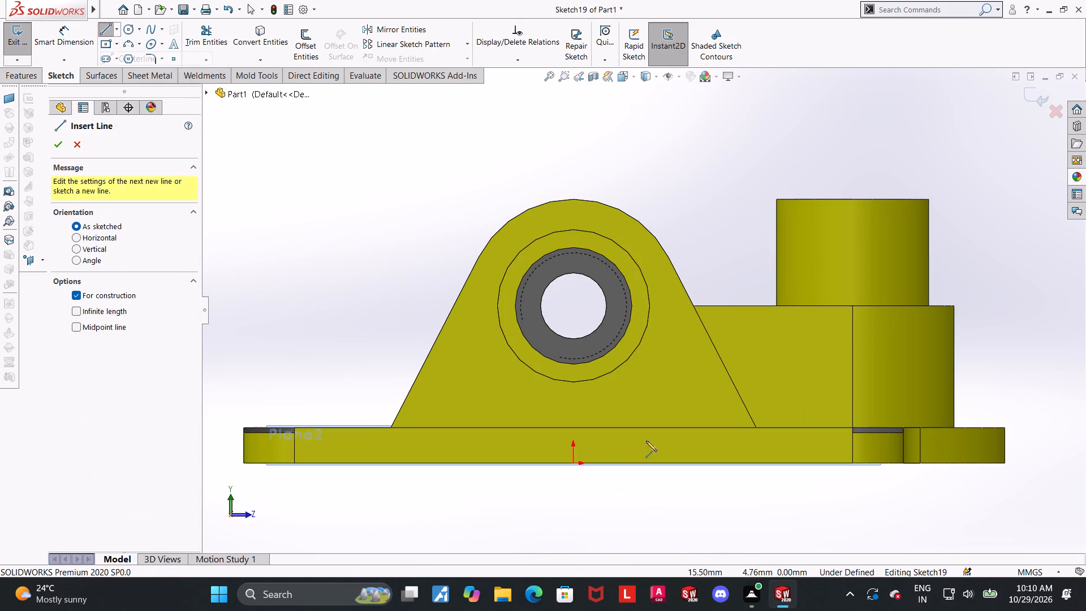
click(574, 464)
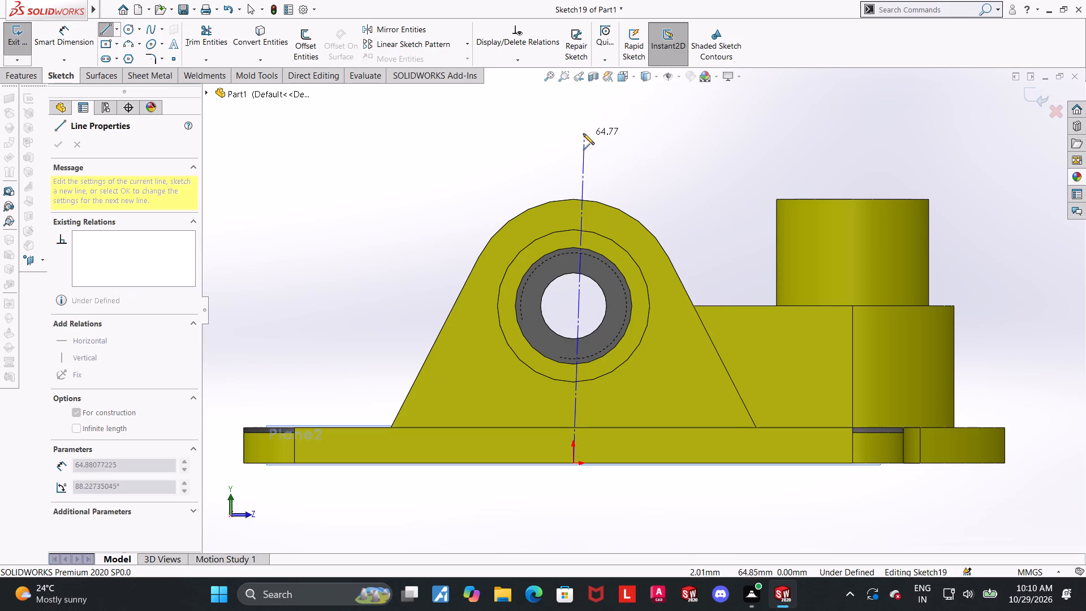
click(571, 132)
key(Escape)
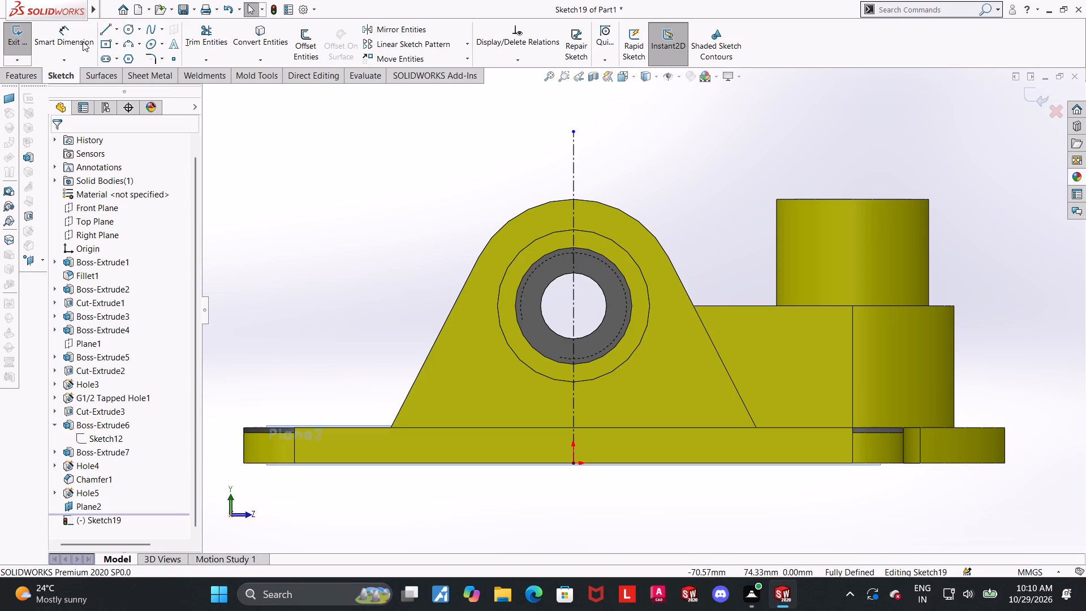
Draw an inclined centreline about 52 mm long from the horizontal bore's centre, sloping up away from the vertical boss.
click(117, 33)
click(123, 55)
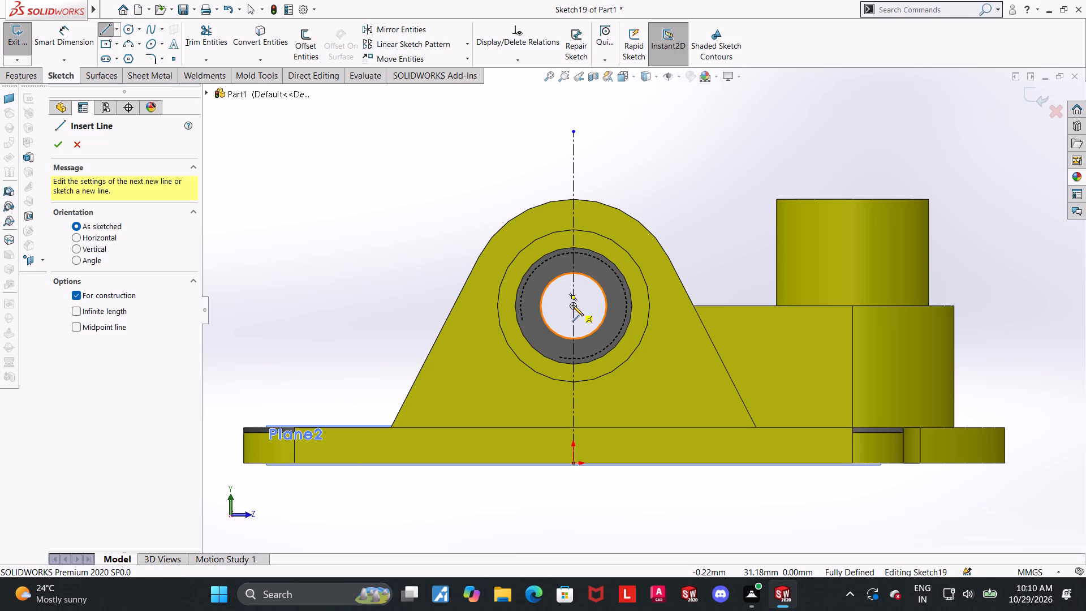
click(361, 144)
key(Escape)
key(Escape)
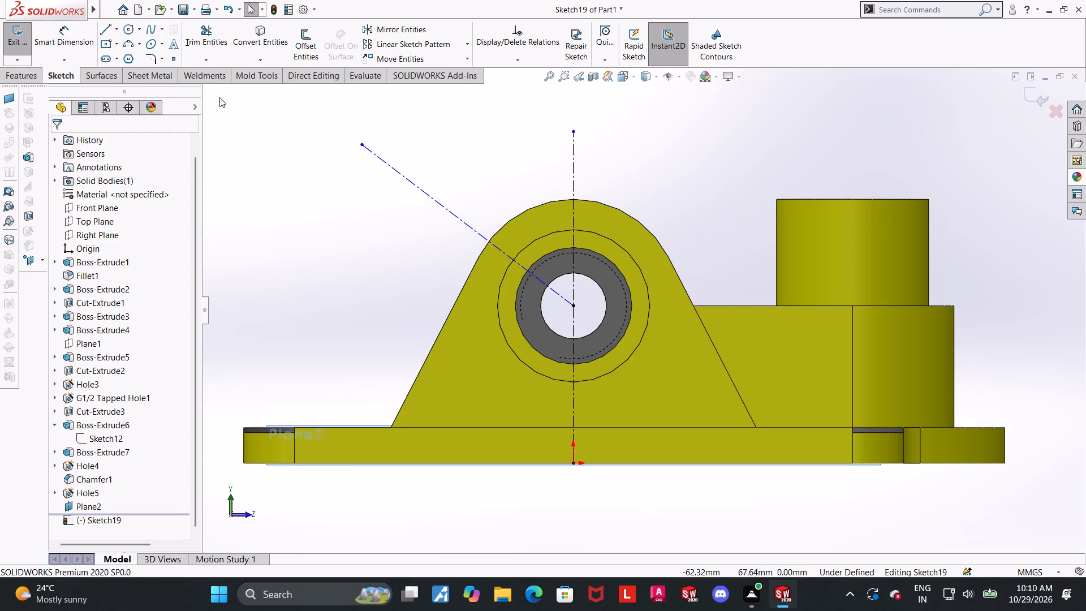
Draw connected lines from the sloped edge's base corner: about 39 mm vertical, 23 mm inclined across the centreline, and 13 mm perpendicular to the rounded top.
click(120, 31)
key(Escape)
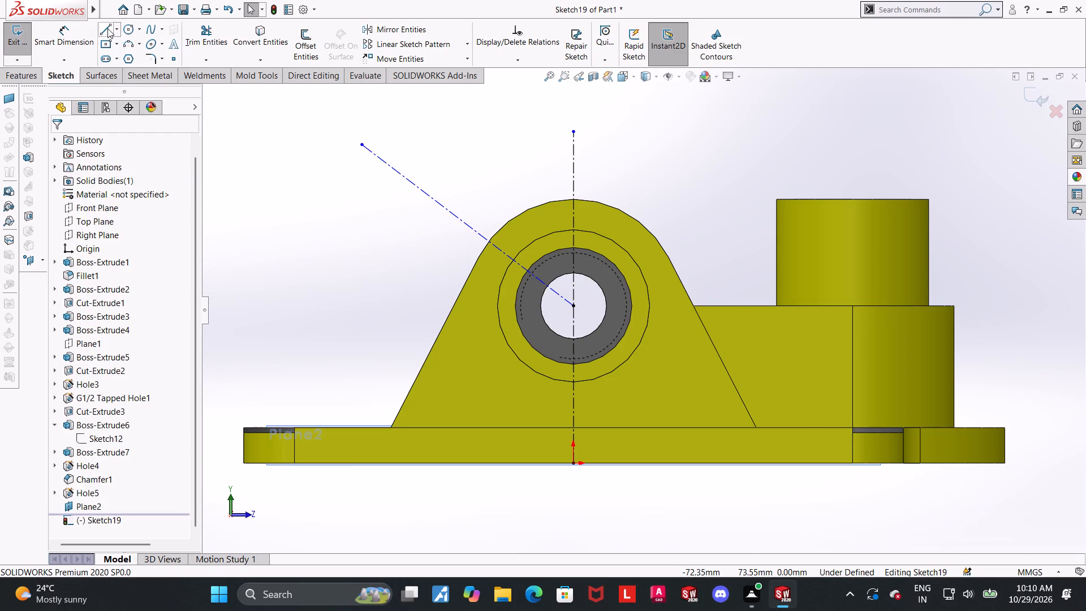
click(107, 28)
scroll(402, 327, up, 1)
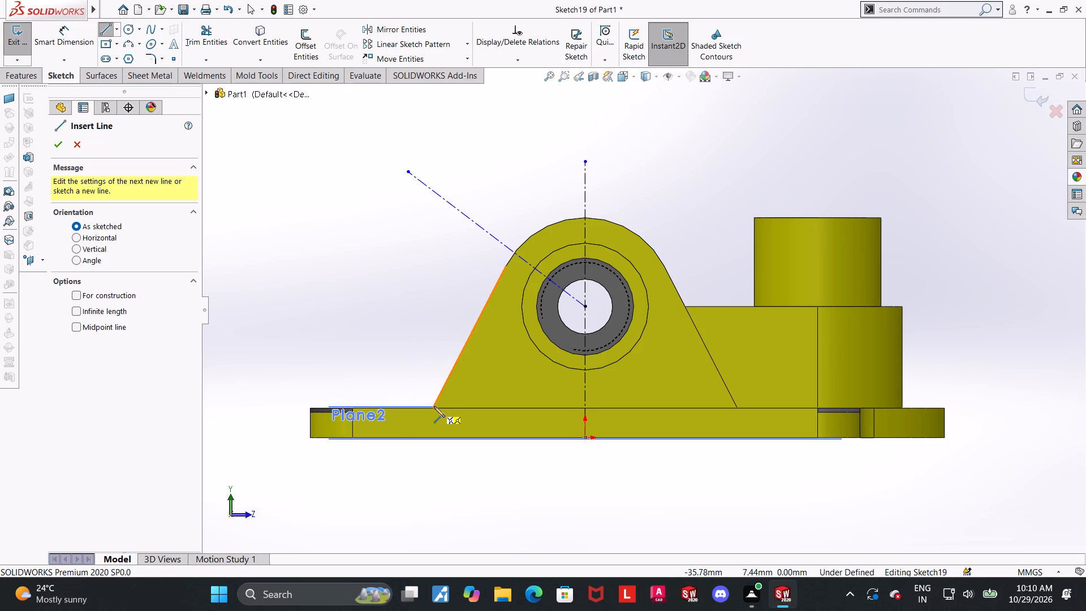
scroll(439, 396, down, 5)
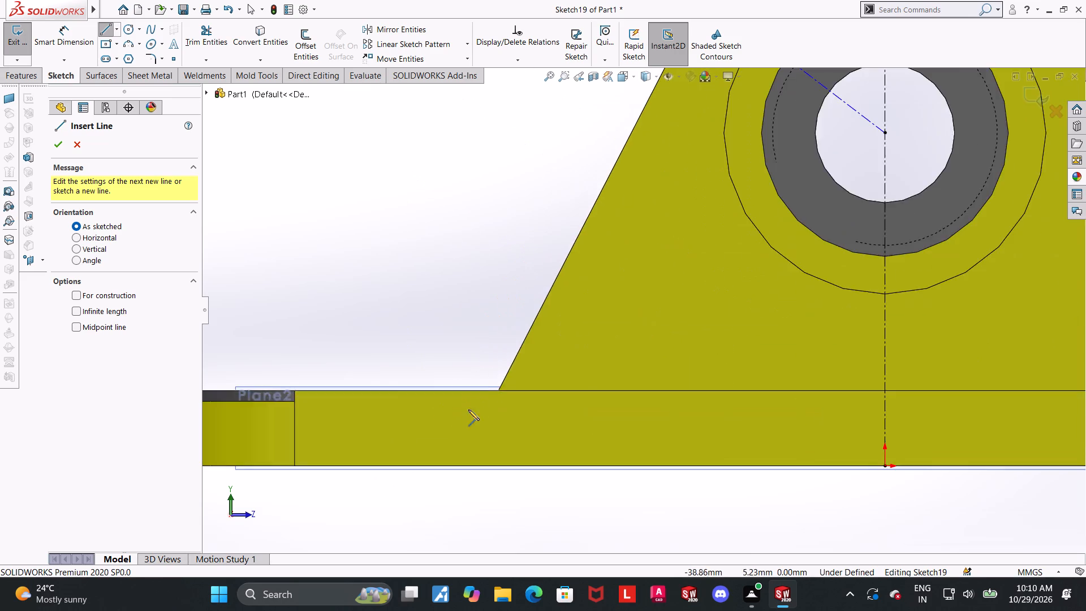
scroll(510, 362, down, 4)
scroll(584, 386, down, 3)
scroll(484, 382, down, 3)
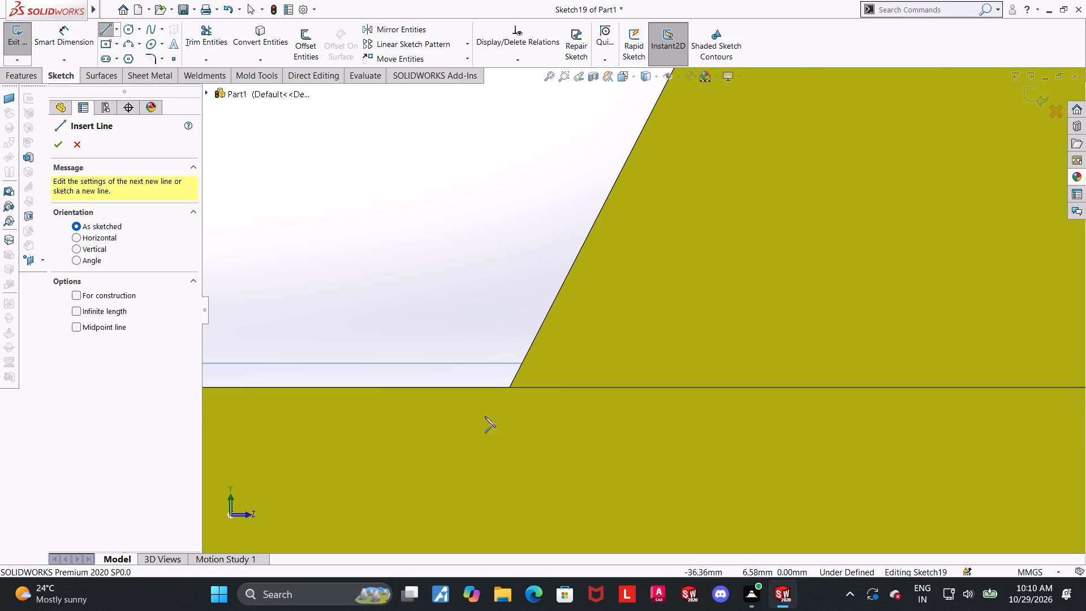
click(510, 386)
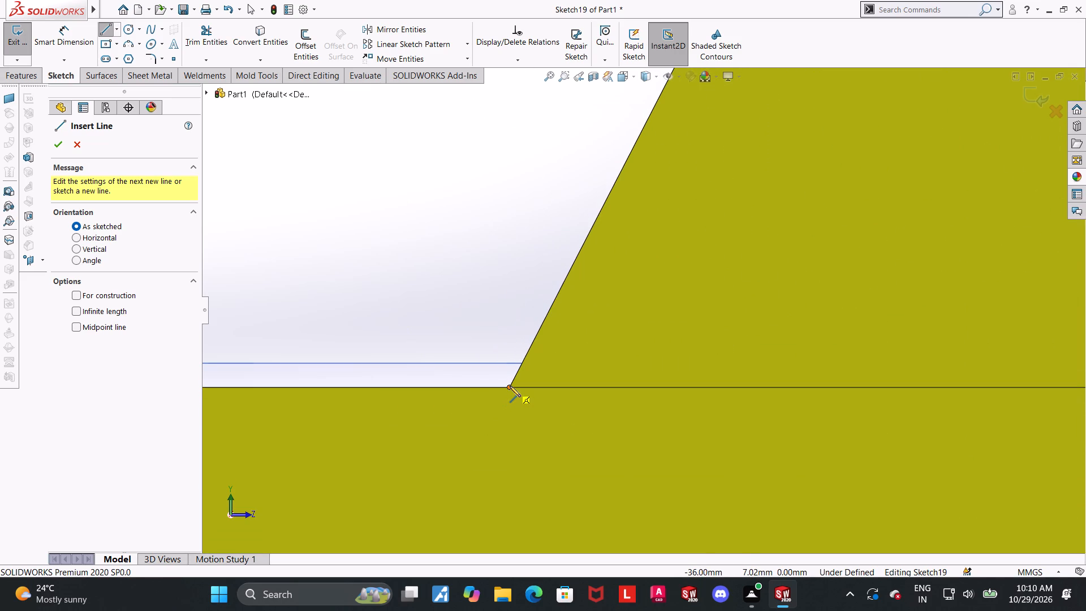
scroll(510, 386, down, 13)
scroll(586, 383, down, 5)
scroll(647, 368, up, 15)
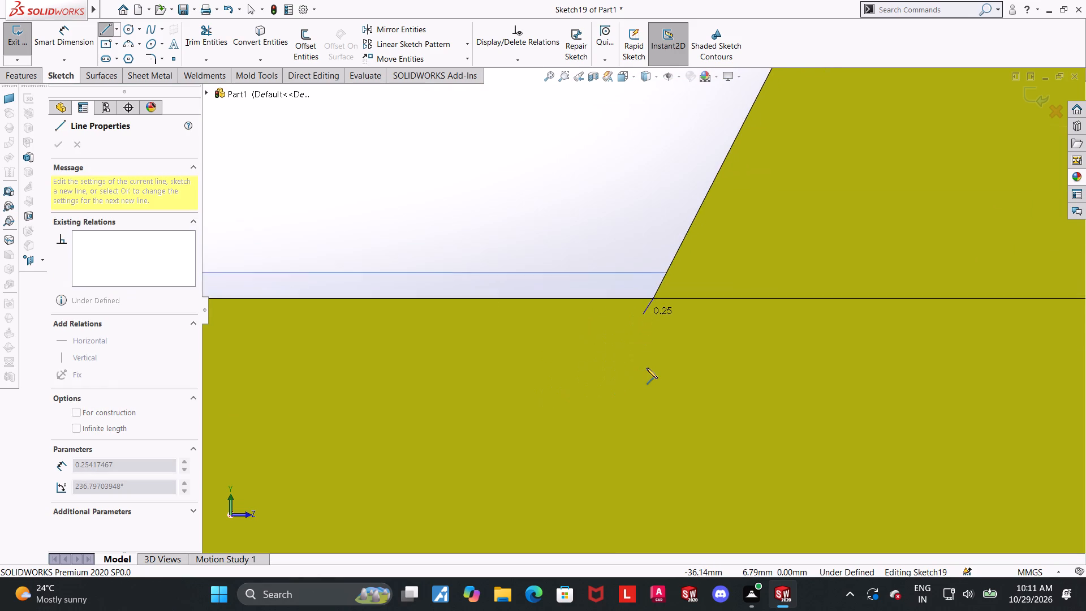
scroll(647, 368, up, 18)
scroll(732, 161, down, 5)
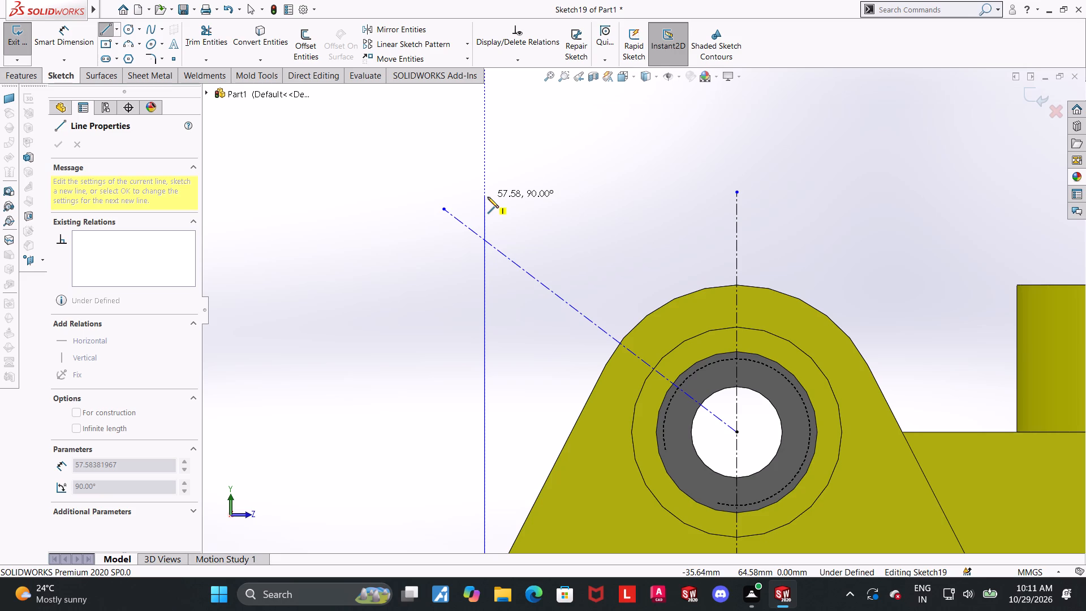
click(484, 330)
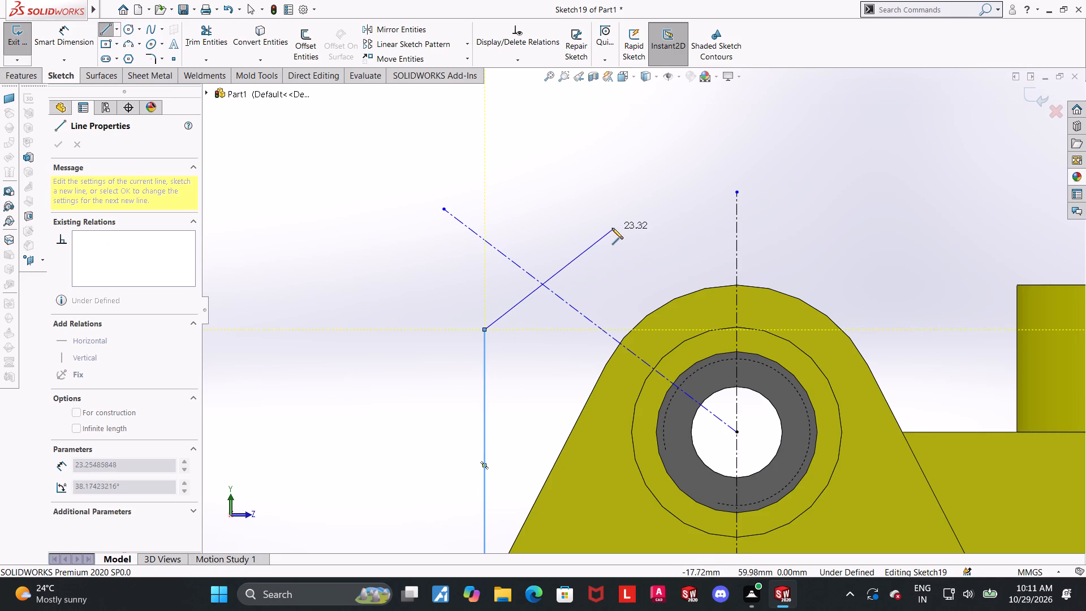
click(611, 228)
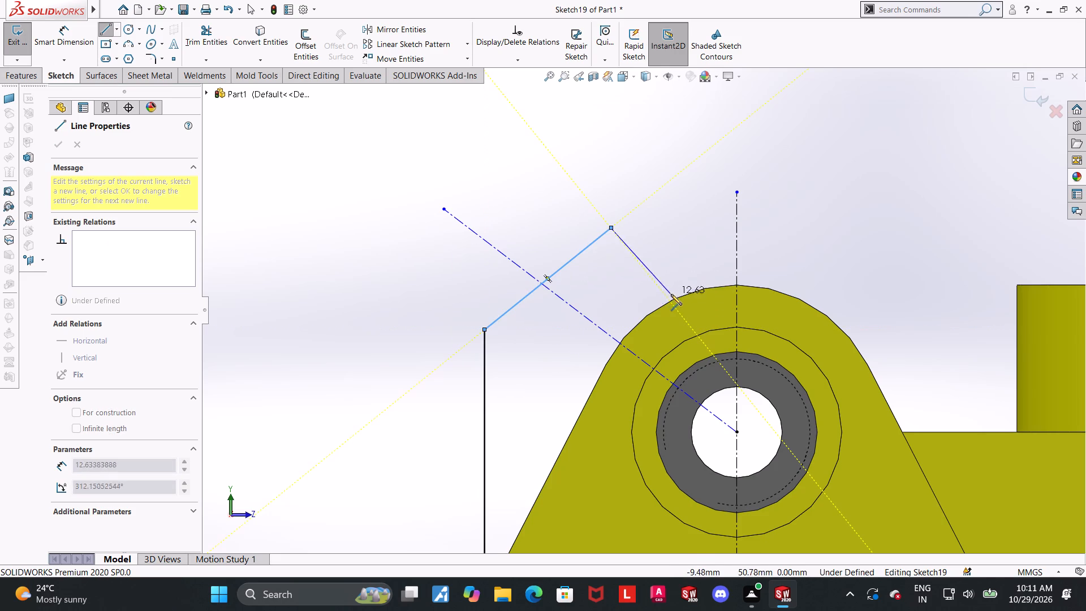
click(671, 300)
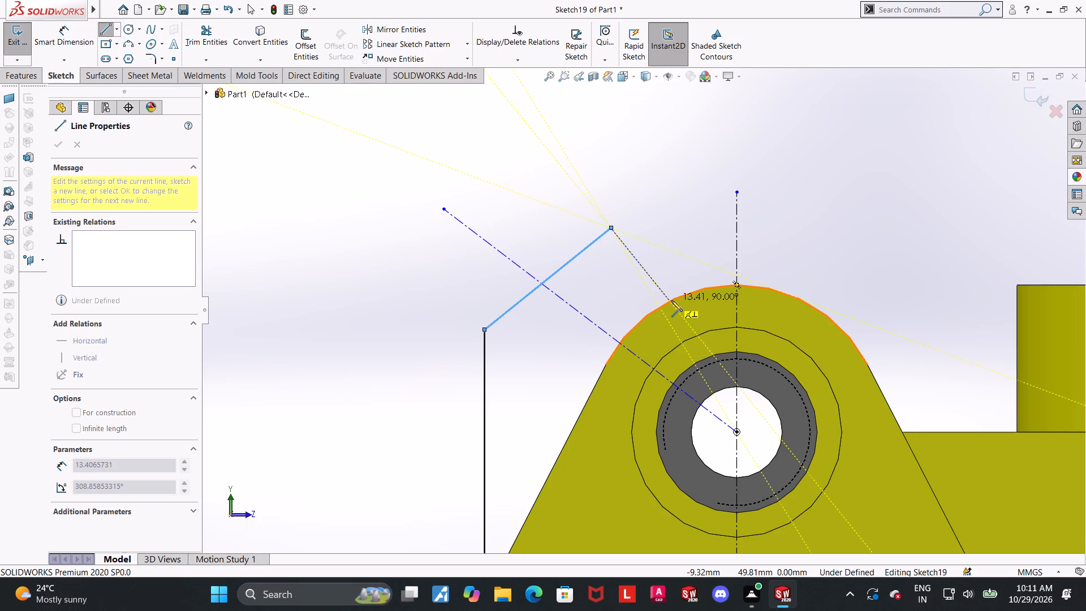
key(Escape)
key(Escape)
scroll(694, 290, up, 3)
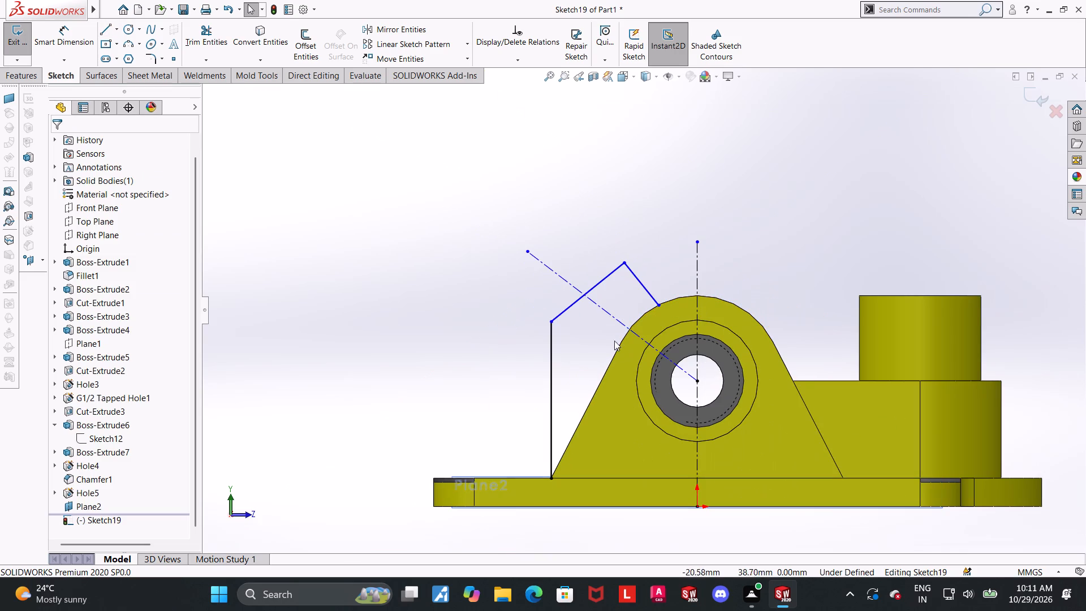
Convert the bracket's sloped edge beneath the new lines and its rounded top edge into sketch entities.
click(243, 42)
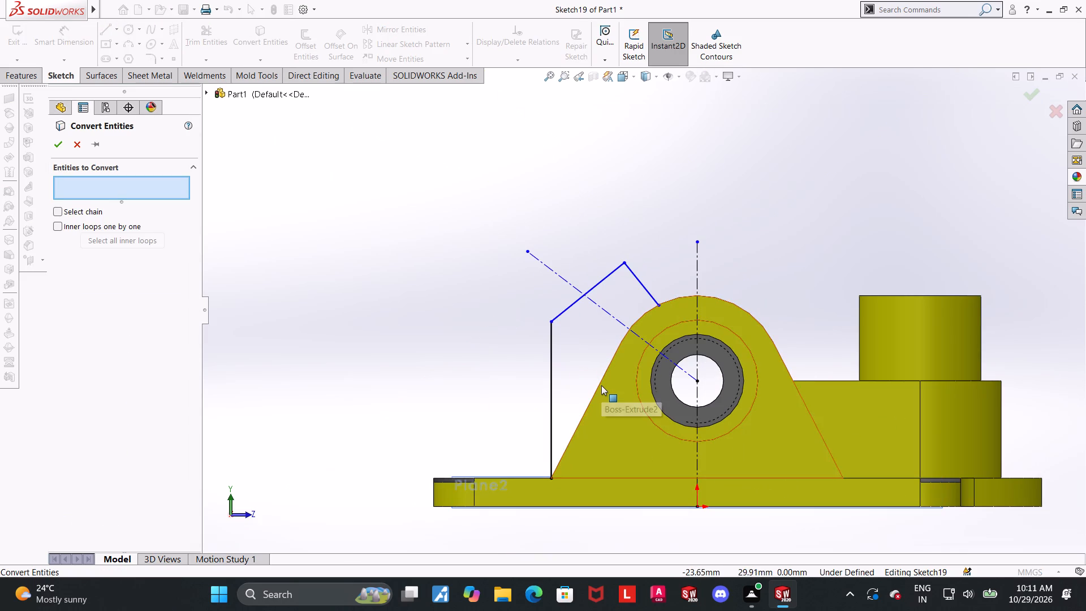
click(601, 385)
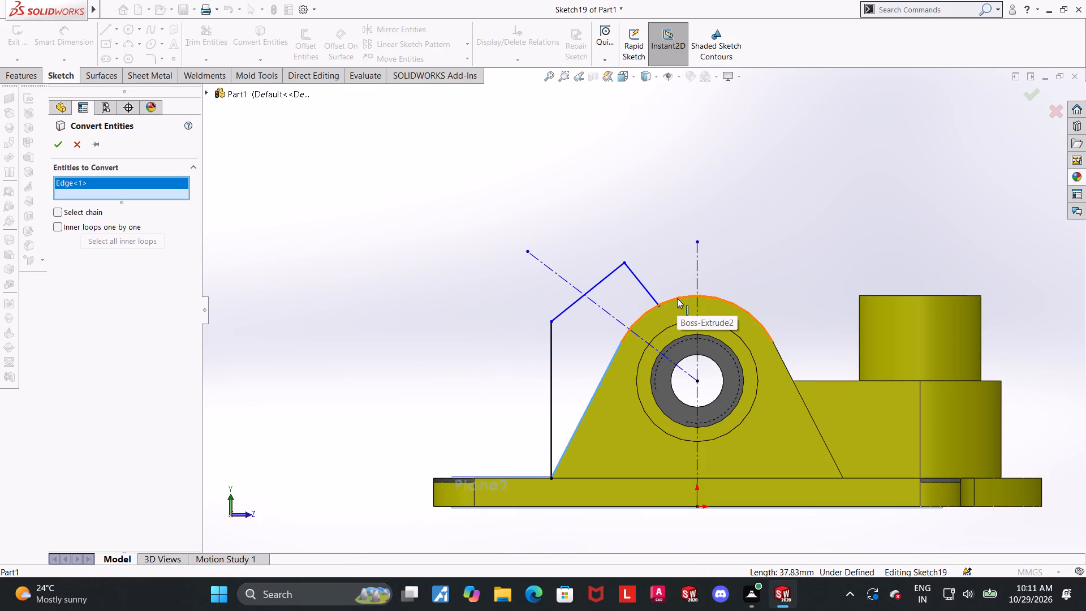
click(677, 298)
click(55, 140)
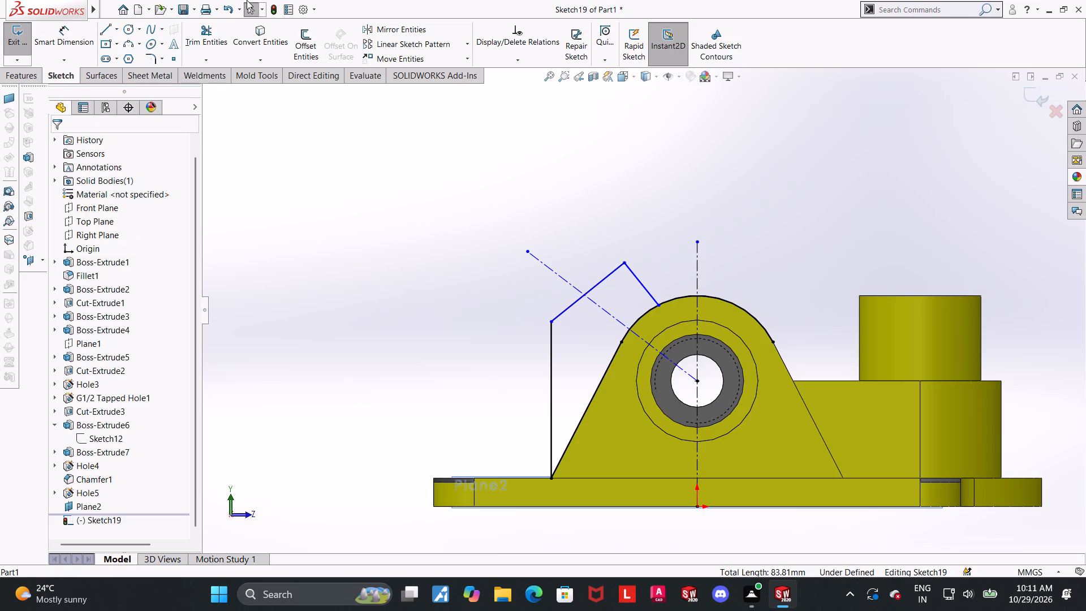
Trim away the converted arc beyond the vertical centreline and shorten its remaining end towards the short profile line.
click(209, 27)
drag(752, 345, 757, 257)
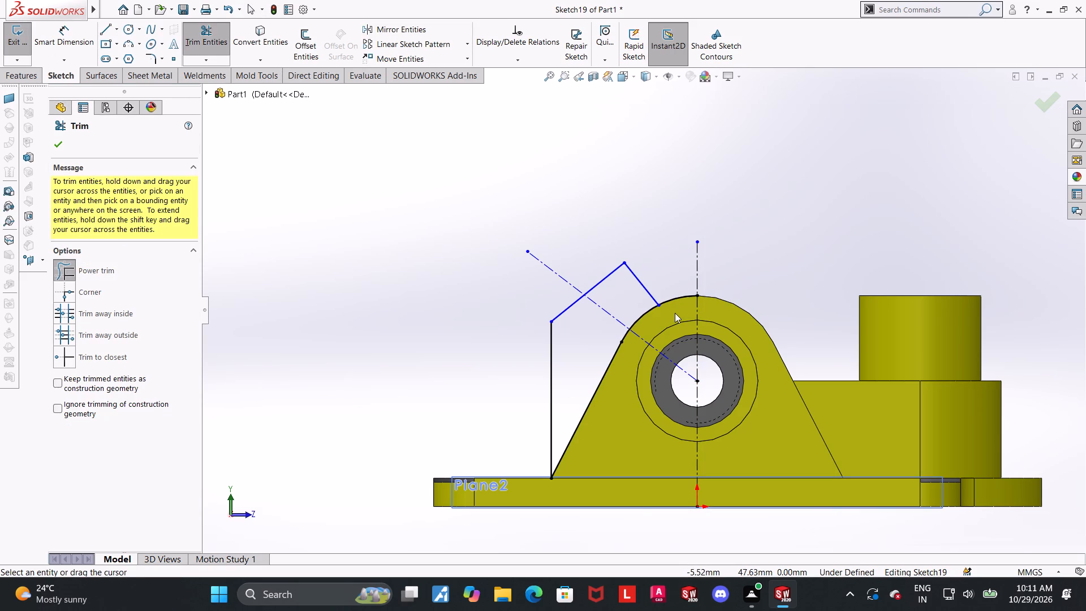
drag(676, 297, 676, 260)
key(Escape)
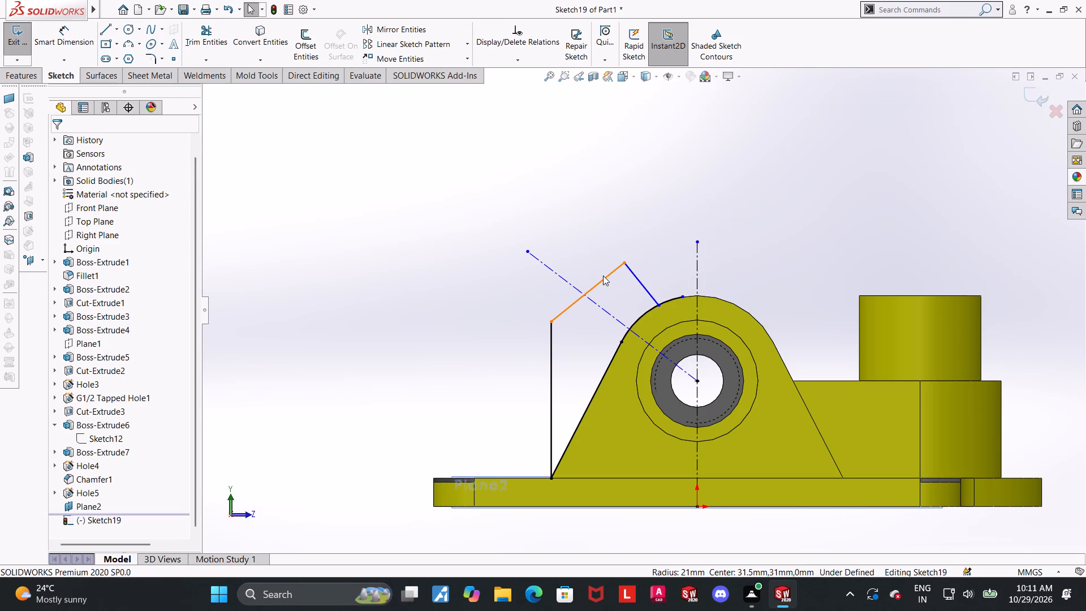
Make the inclined centreline perpendicular to the inclined profile line that crosses it.
ctrl+click(609, 315)
ctrl+click(581, 301)
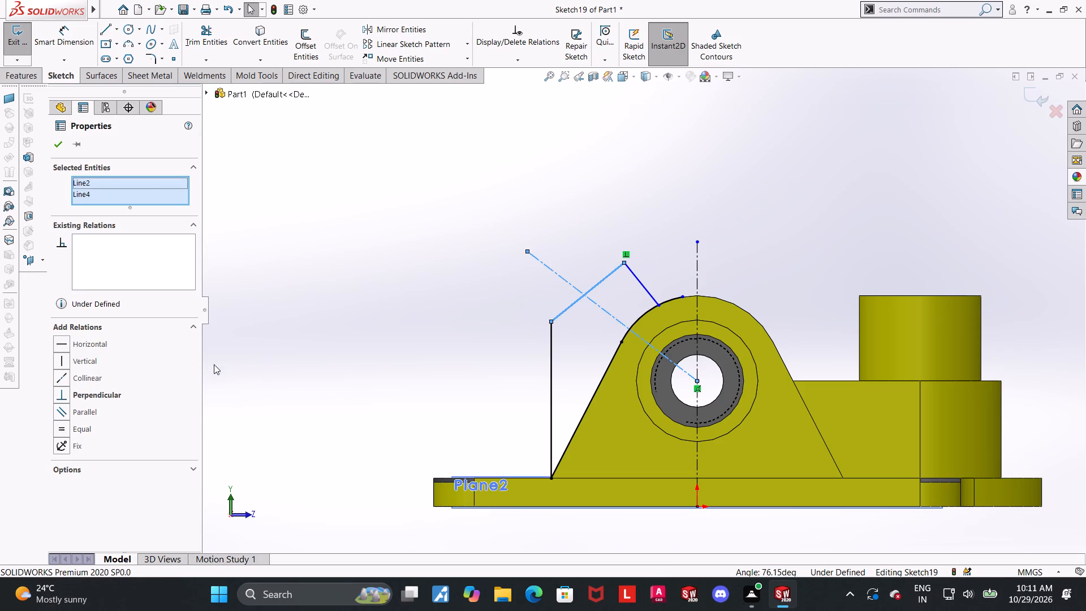
click(63, 396)
click(382, 329)
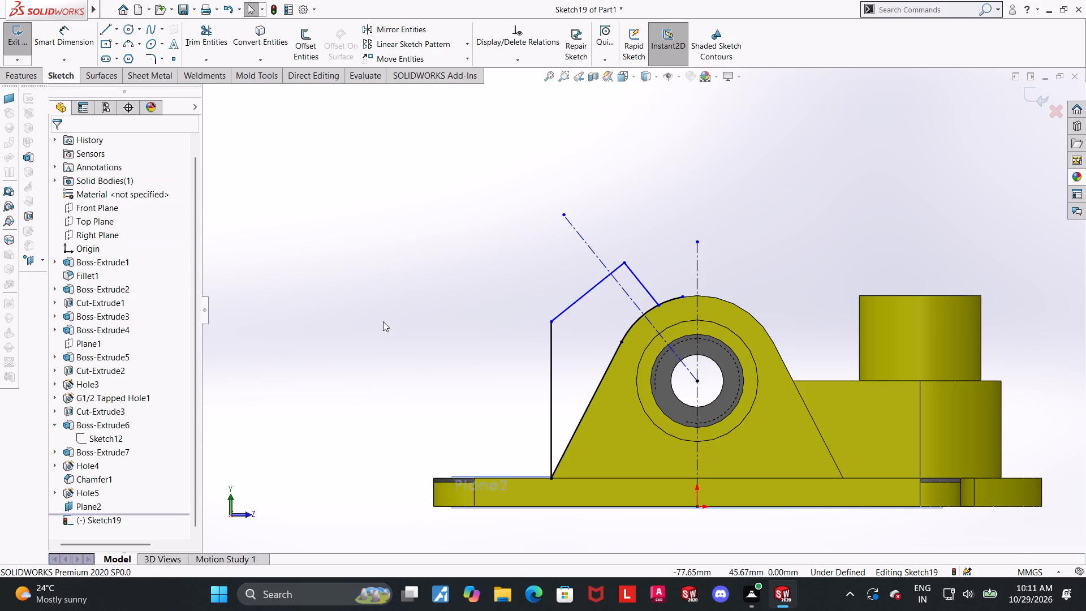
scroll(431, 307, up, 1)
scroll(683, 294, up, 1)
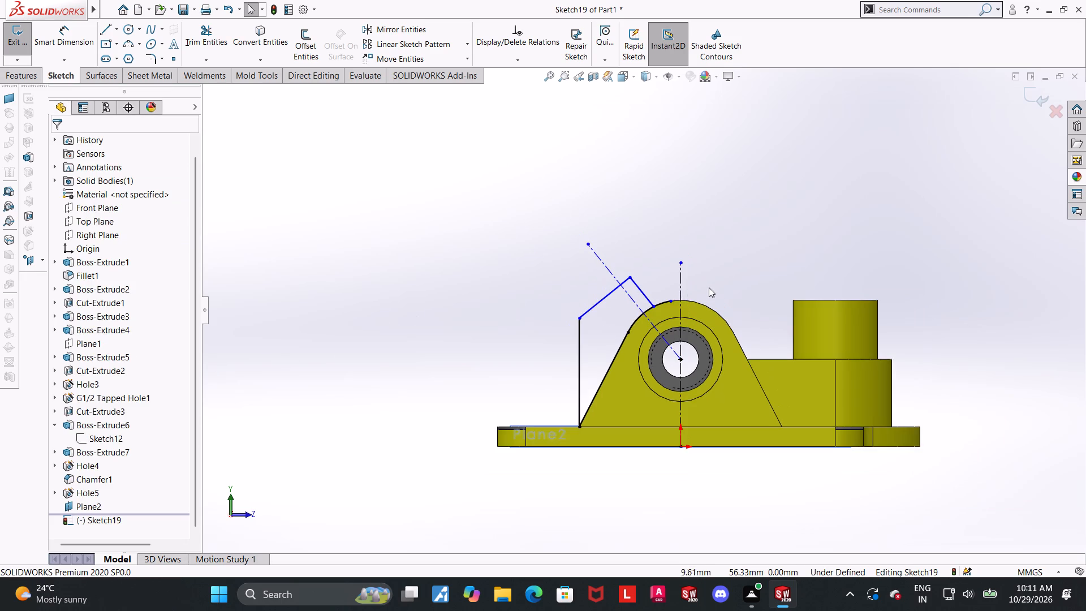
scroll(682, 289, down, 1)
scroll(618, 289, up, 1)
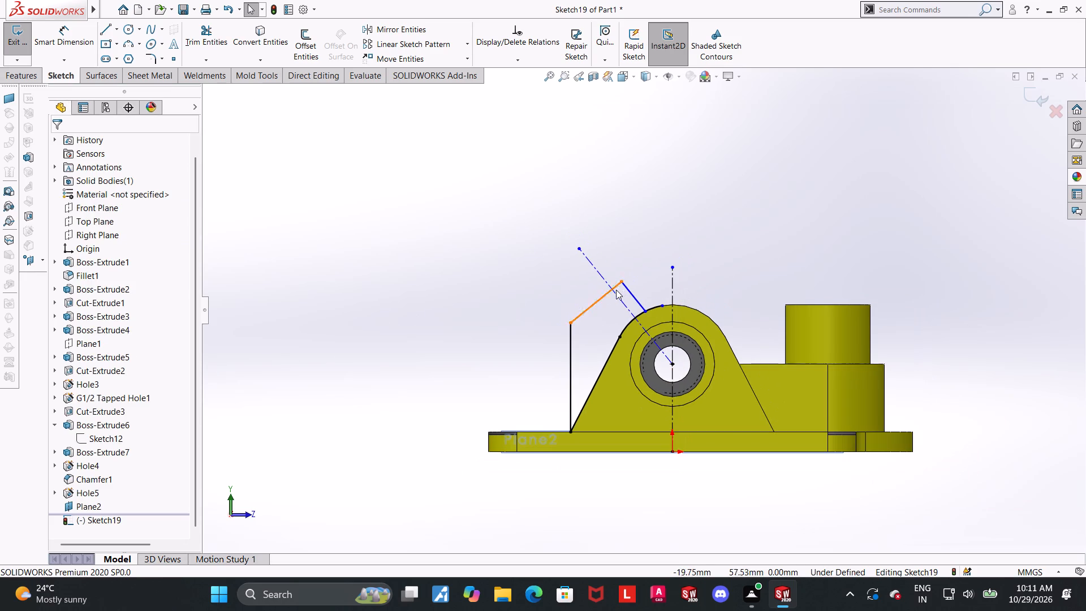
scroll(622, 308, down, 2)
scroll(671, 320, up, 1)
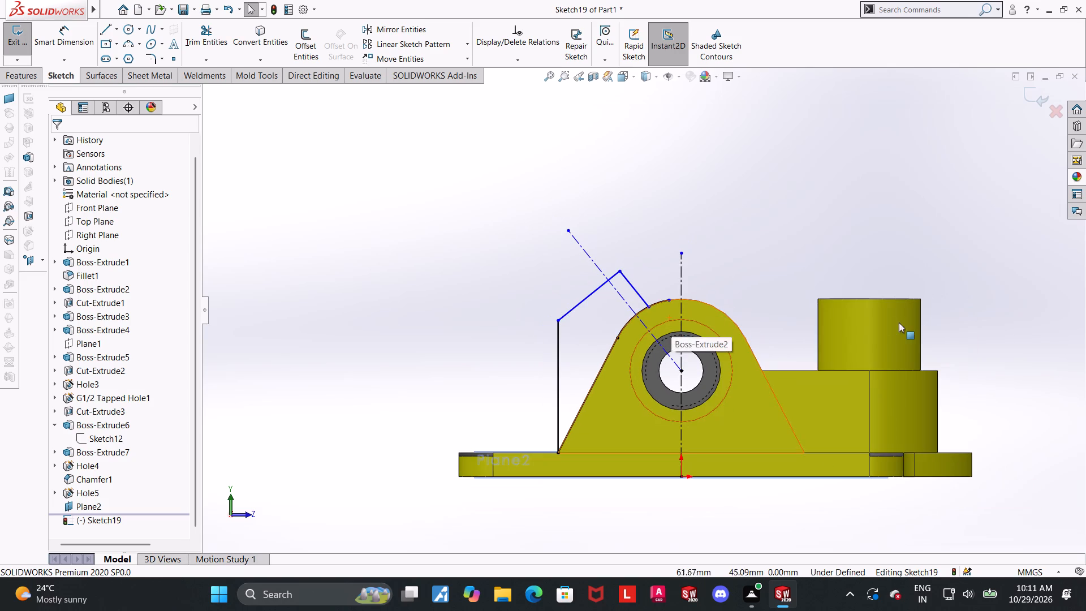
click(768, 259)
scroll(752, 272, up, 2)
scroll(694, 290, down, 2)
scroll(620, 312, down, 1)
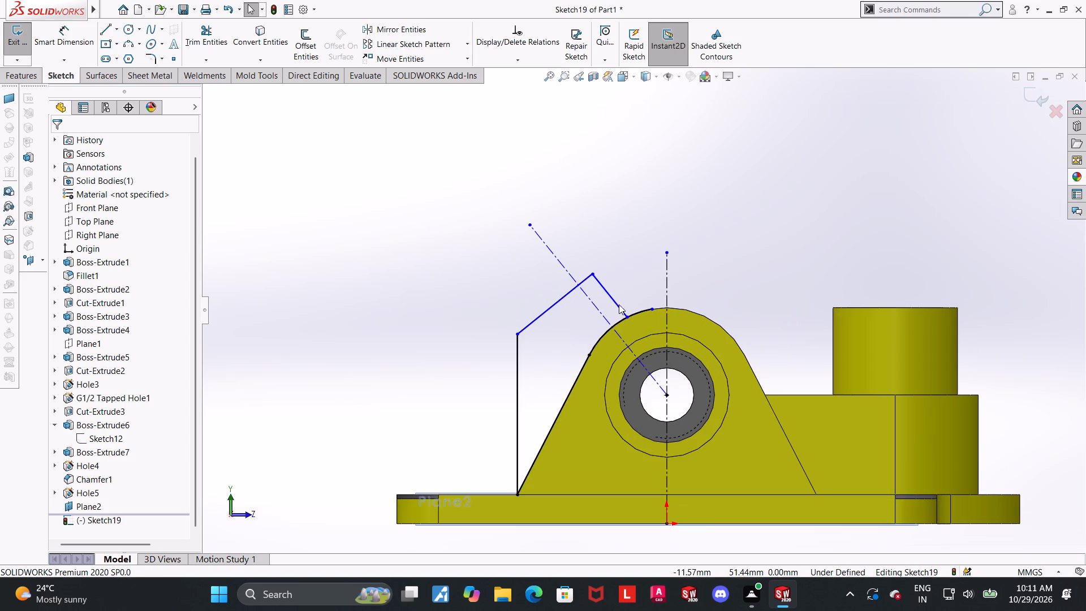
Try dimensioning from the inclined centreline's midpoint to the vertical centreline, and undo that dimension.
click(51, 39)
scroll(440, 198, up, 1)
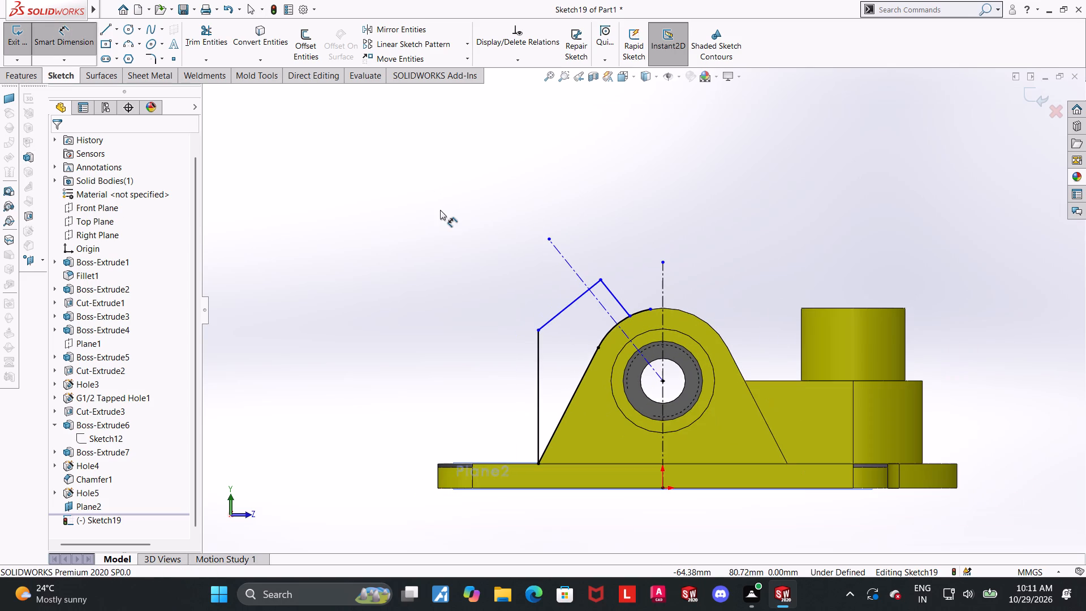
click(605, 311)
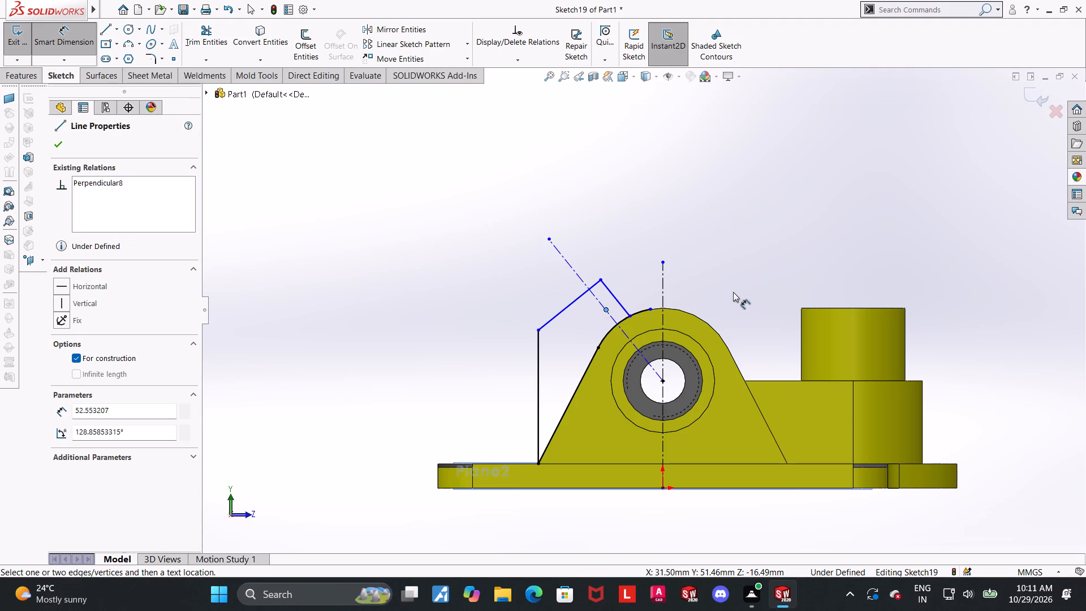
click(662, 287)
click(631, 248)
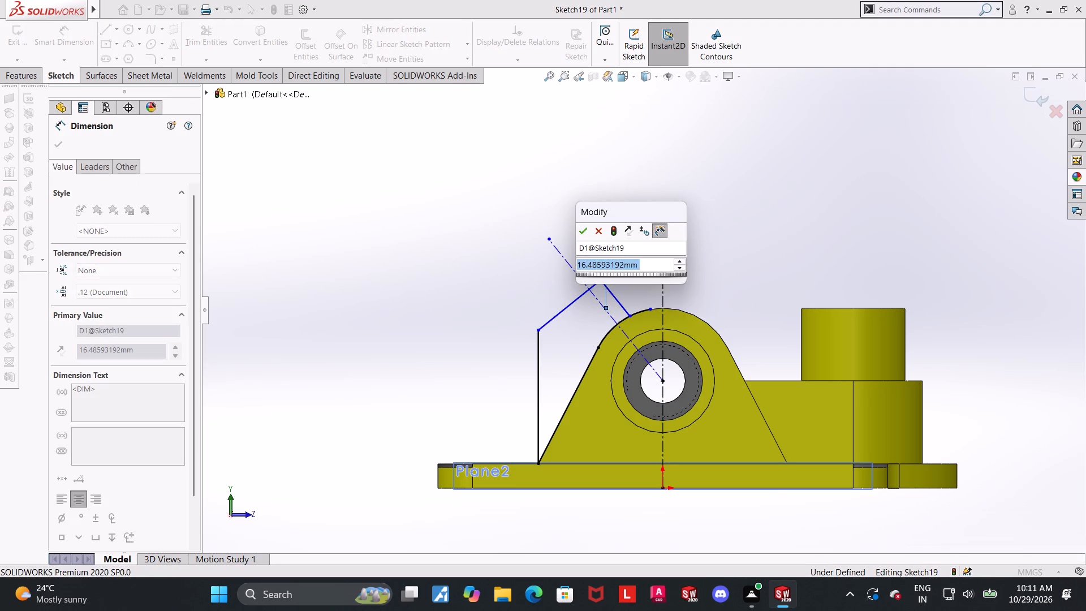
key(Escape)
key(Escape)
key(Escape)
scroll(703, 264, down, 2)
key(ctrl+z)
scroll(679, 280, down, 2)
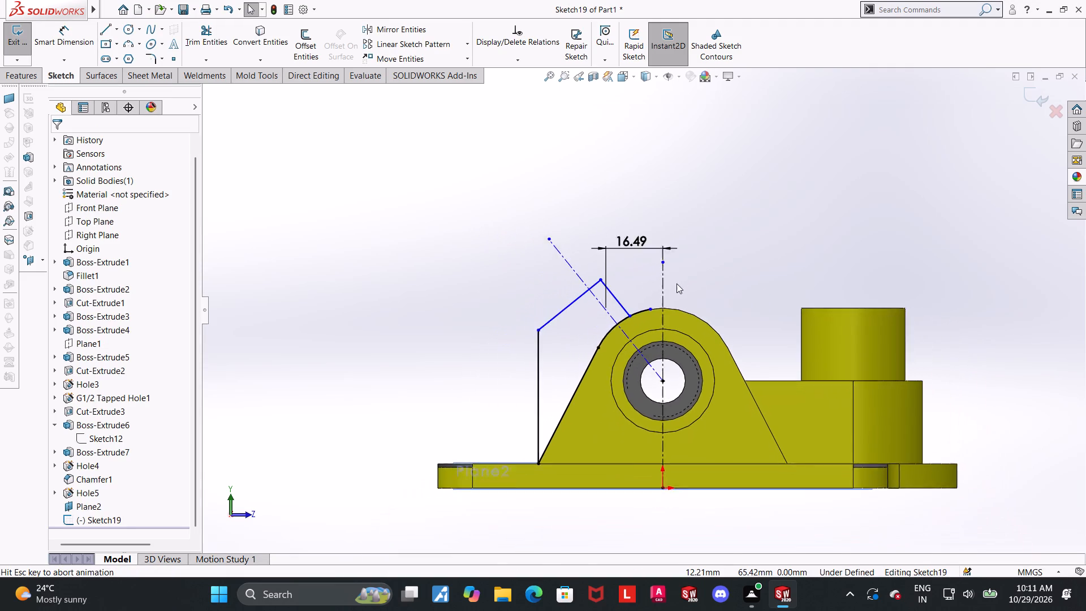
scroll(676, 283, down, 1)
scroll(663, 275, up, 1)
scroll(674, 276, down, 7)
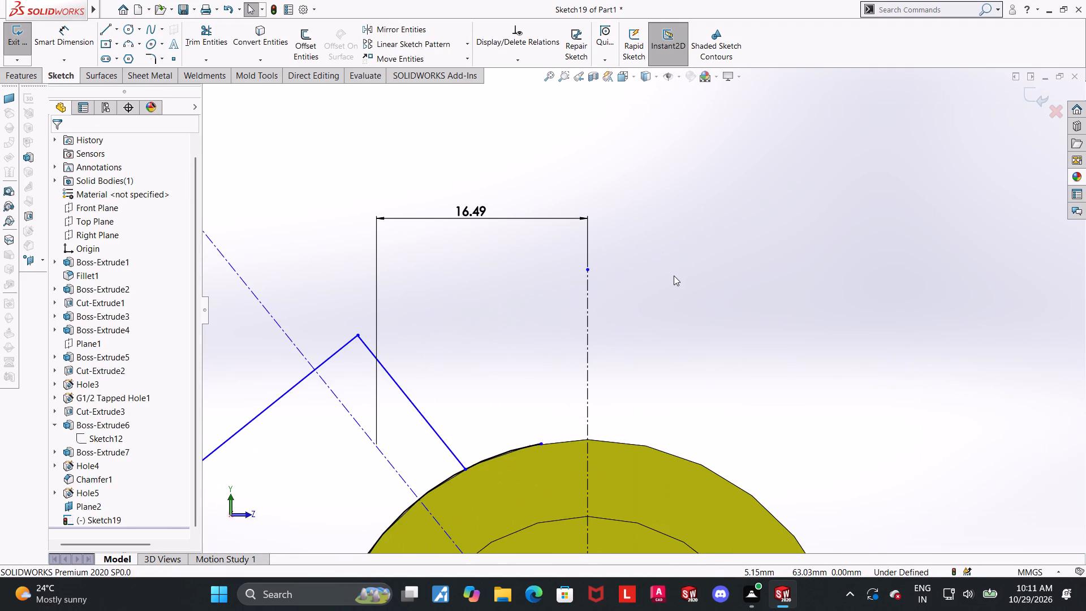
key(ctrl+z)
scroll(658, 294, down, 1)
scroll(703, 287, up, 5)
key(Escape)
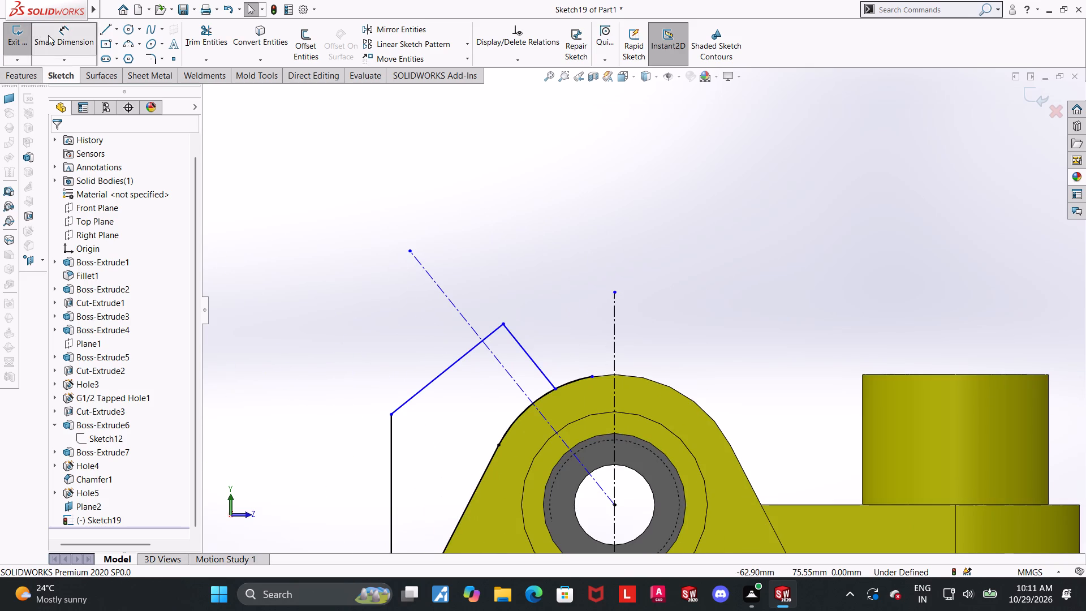
Dimension the angle between the vertical and inclined centrelines as 60°.
click(48, 35)
click(615, 389)
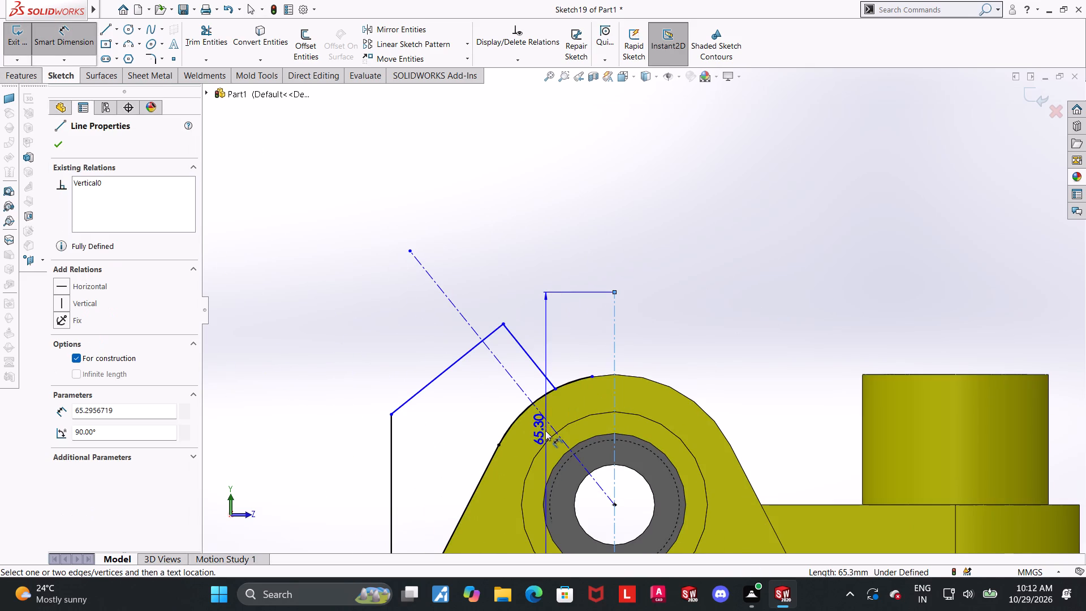
click(555, 428)
click(531, 252)
text(60)
key(Return)
key(Escape)
scroll(605, 247, up, 5)
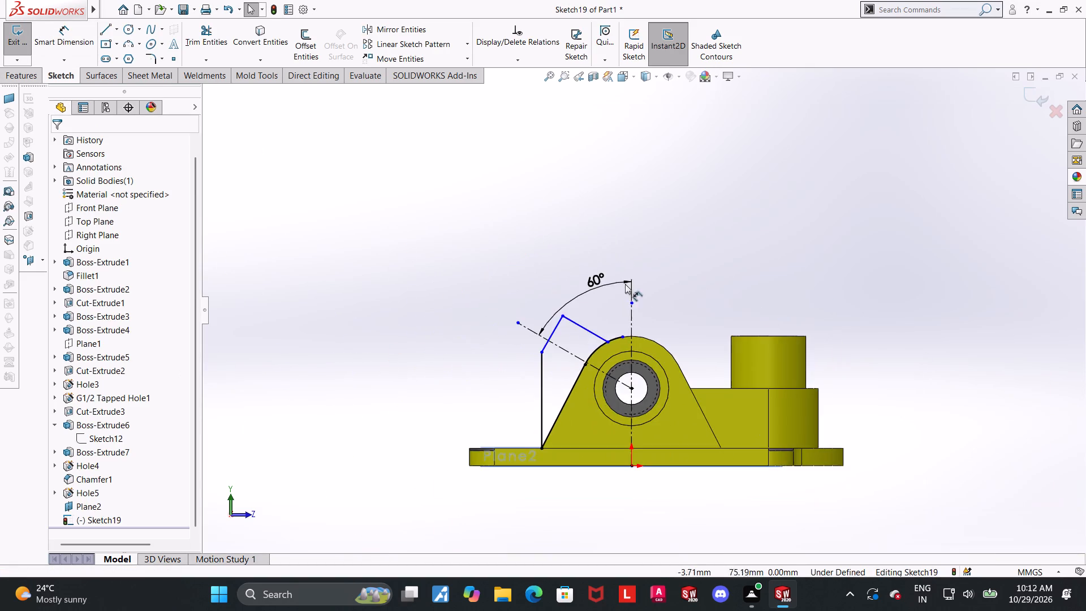
scroll(712, 339, up, 4)
scroll(586, 324, down, 4)
scroll(786, 307, down, 3)
key(Escape)
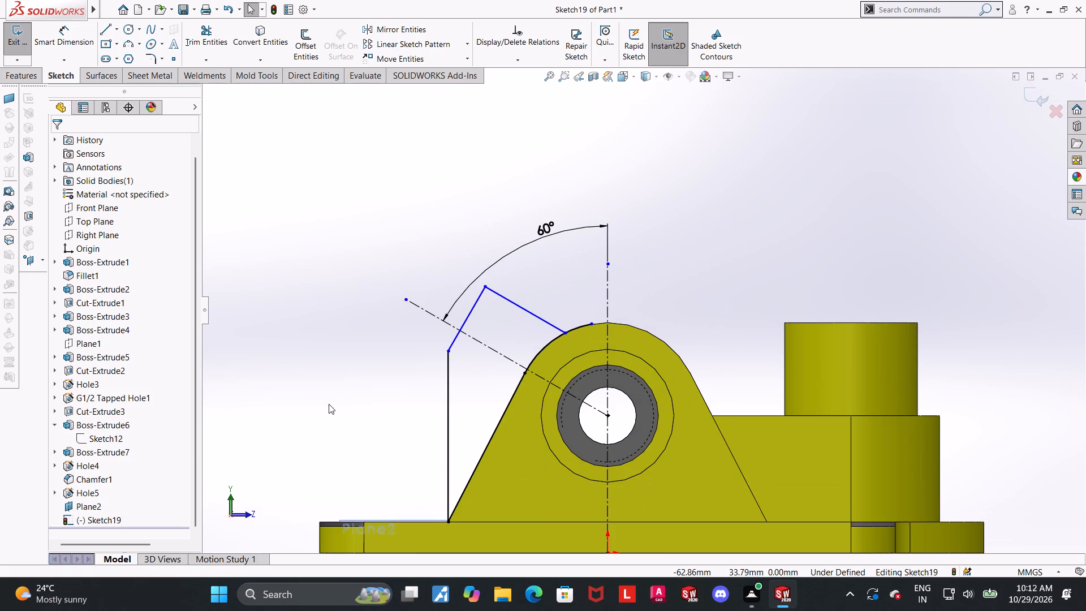
Lower the corner joining the vertical and inclined profile lines to about 40.6 mm above the origin.
drag(450, 349, 434, 376)
key(Escape)
key(Escape)
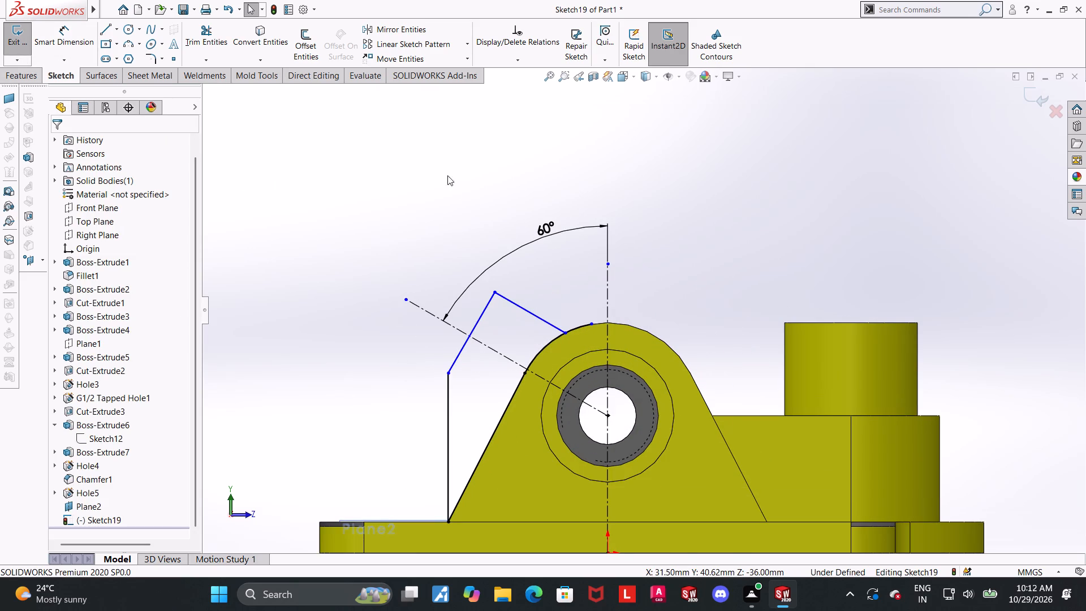
key(Escape)
Make the short profile line that meets the rounded top parallel to the inclined centreline.
click(518, 305)
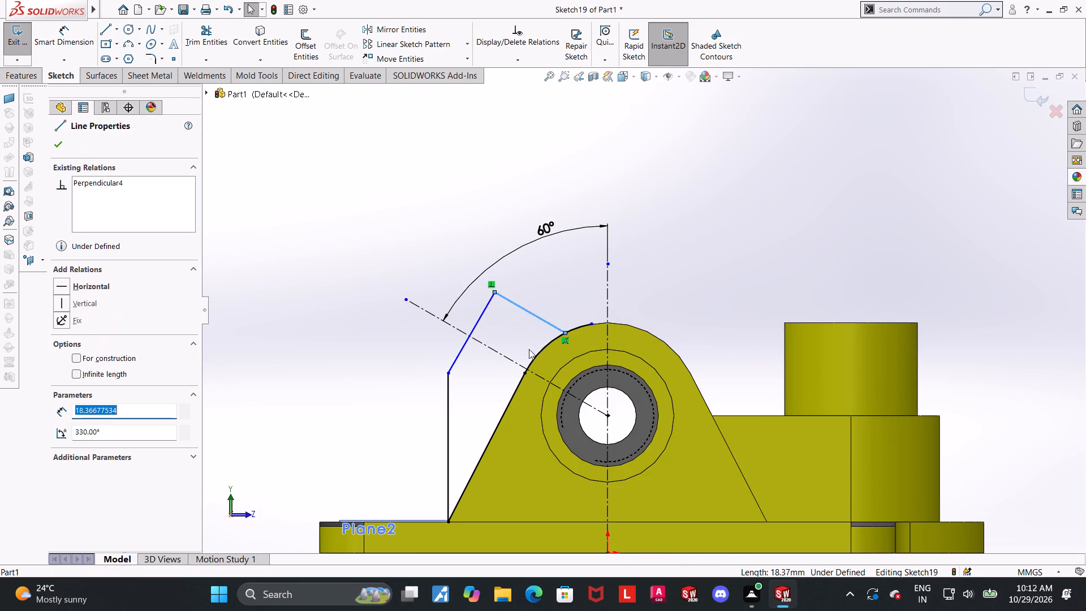
ctrl+click(514, 362)
click(66, 410)
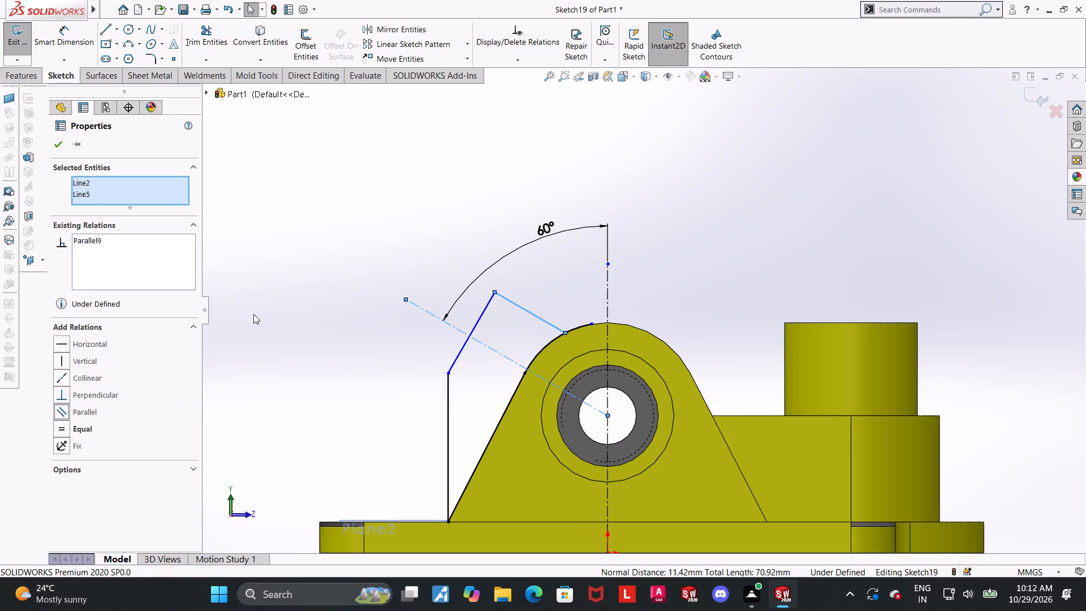
click(253, 314)
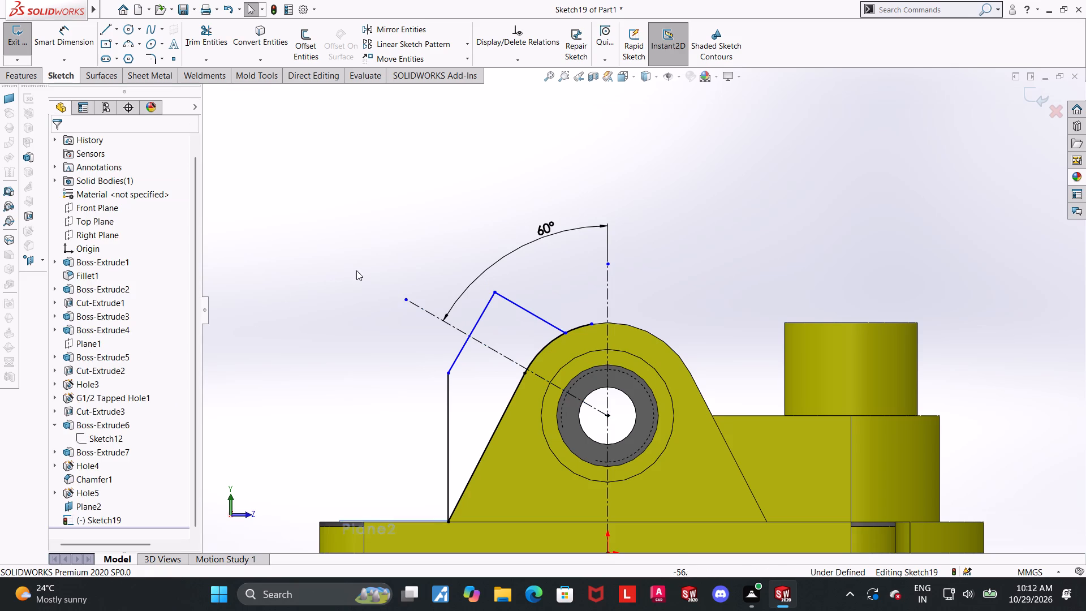
Dimension the distance from the bore centre to the long inclined profile line as 31 mm.
scroll(623, 272, down, 1)
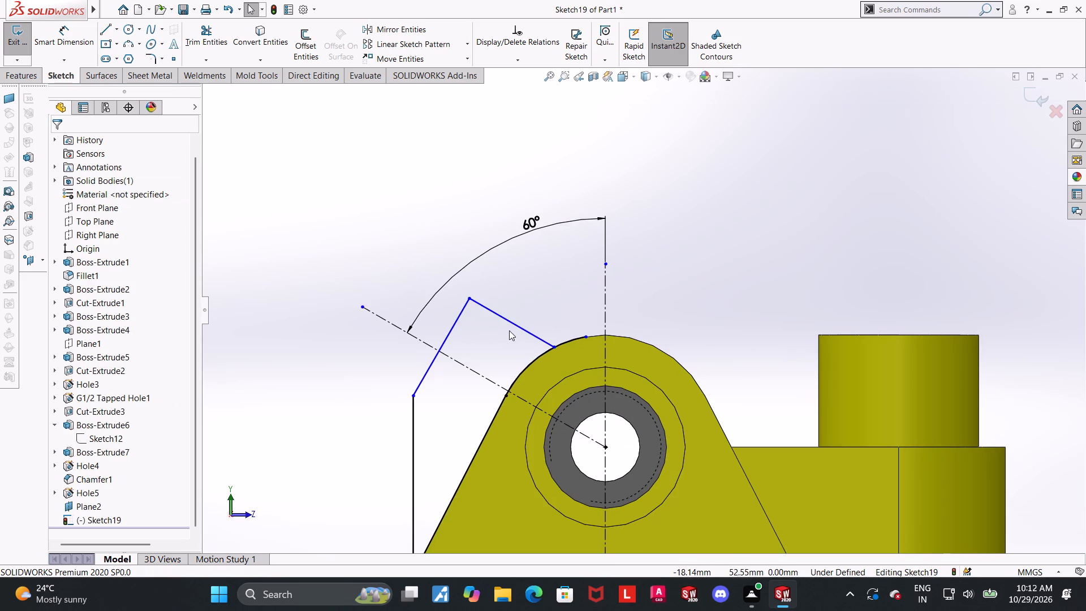
click(509, 319)
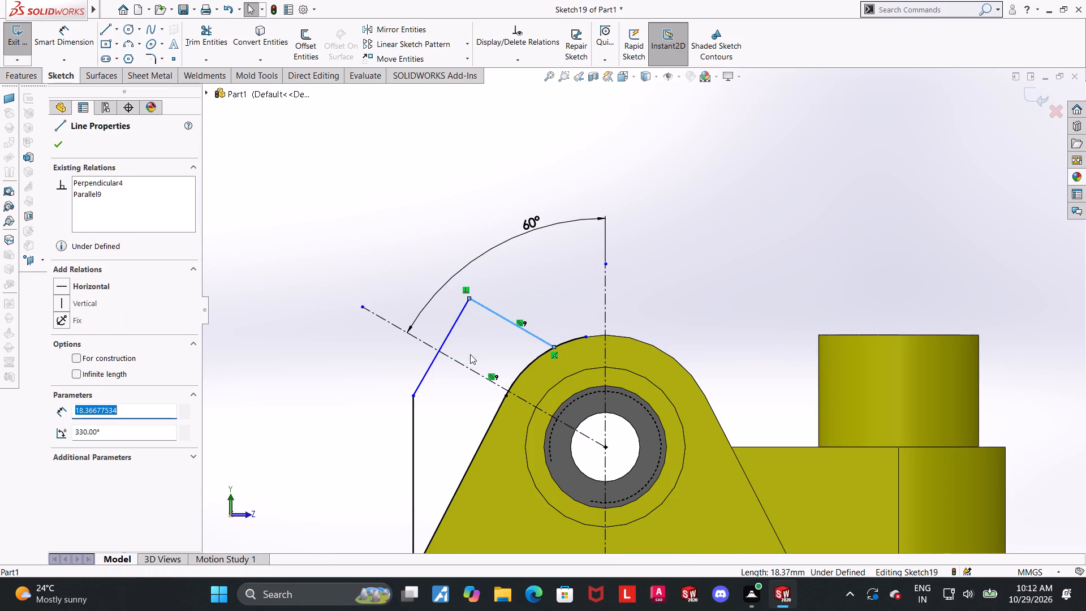
scroll(470, 354, up, 1)
click(794, 216)
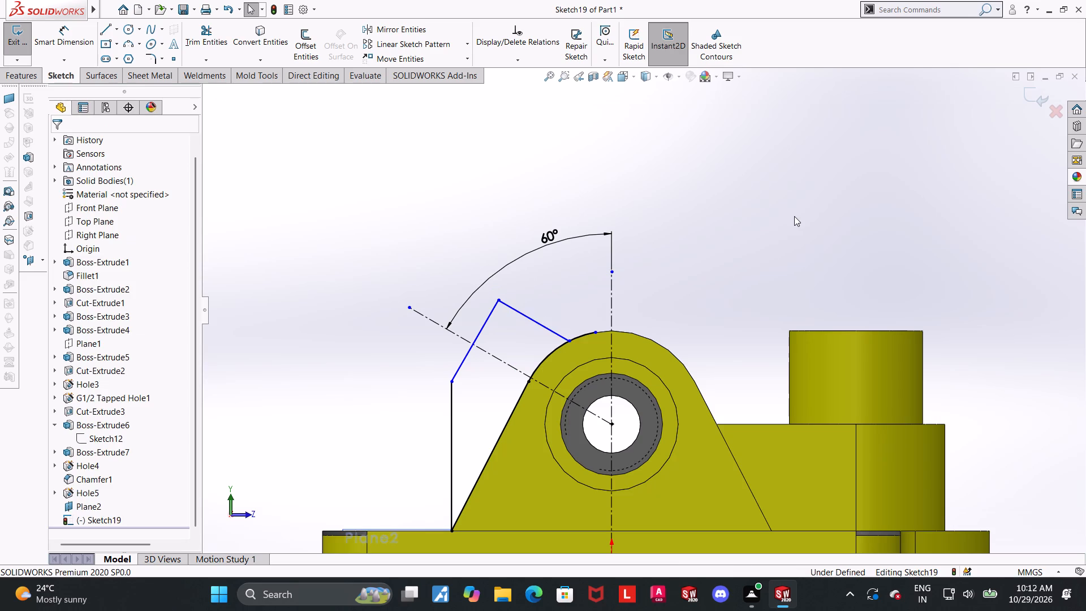
scroll(601, 247, down, 1)
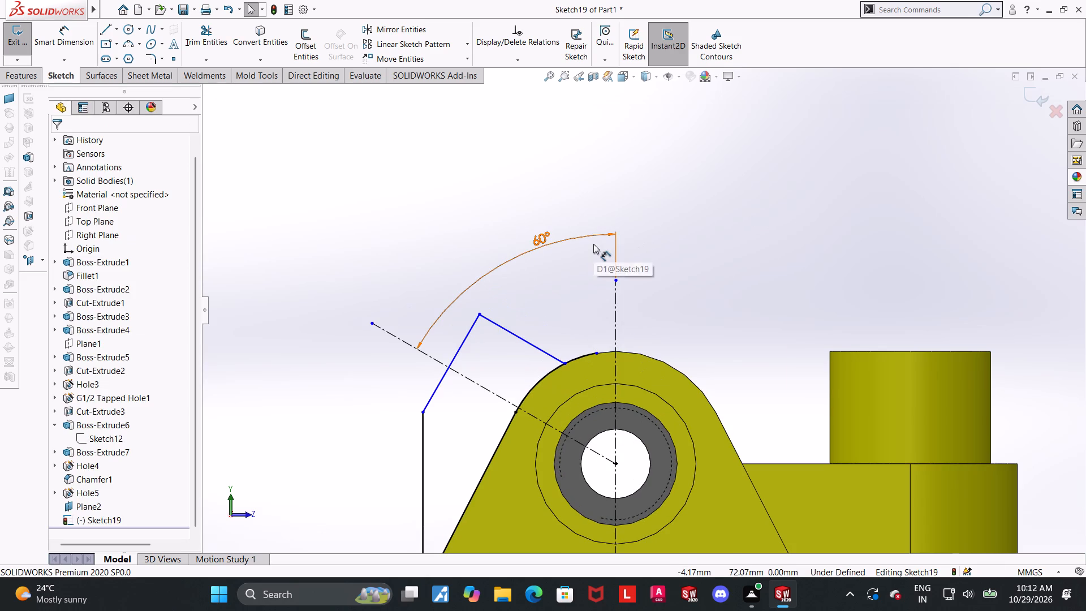
click(58, 36)
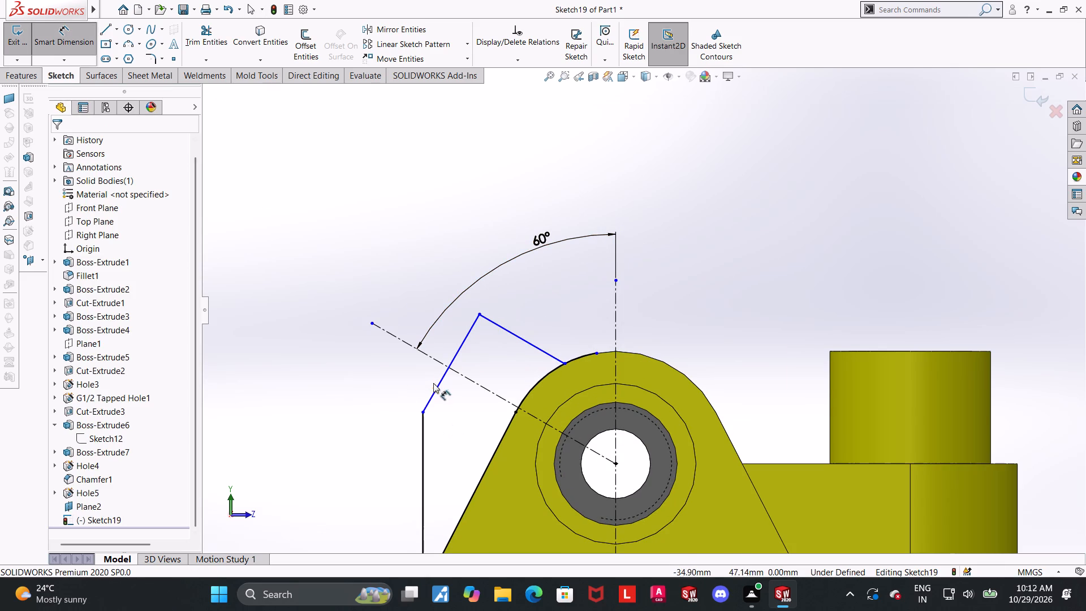
click(436, 387)
click(618, 464)
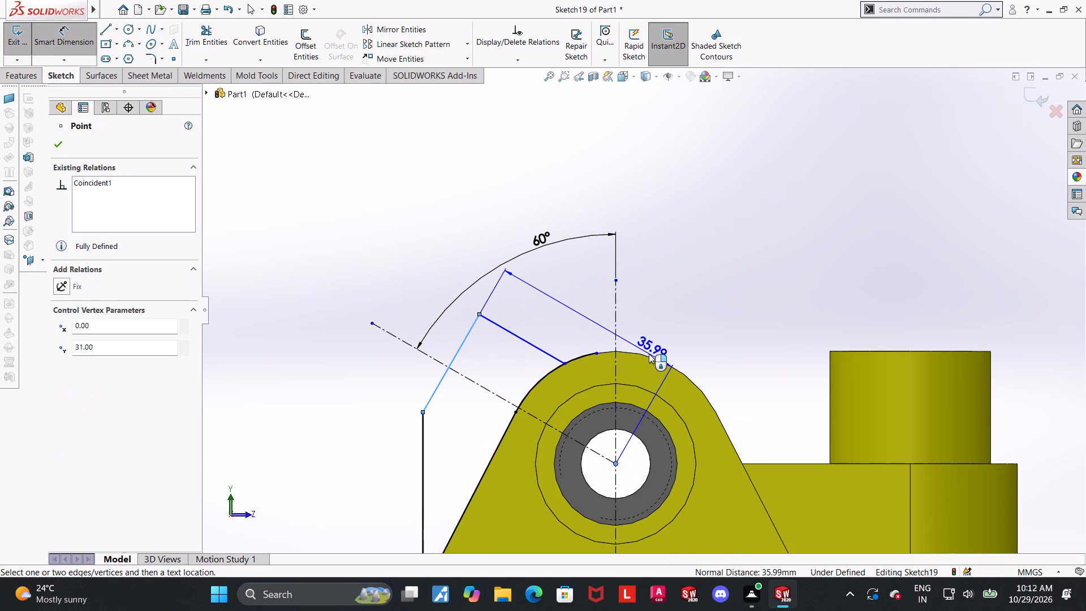
click(649, 354)
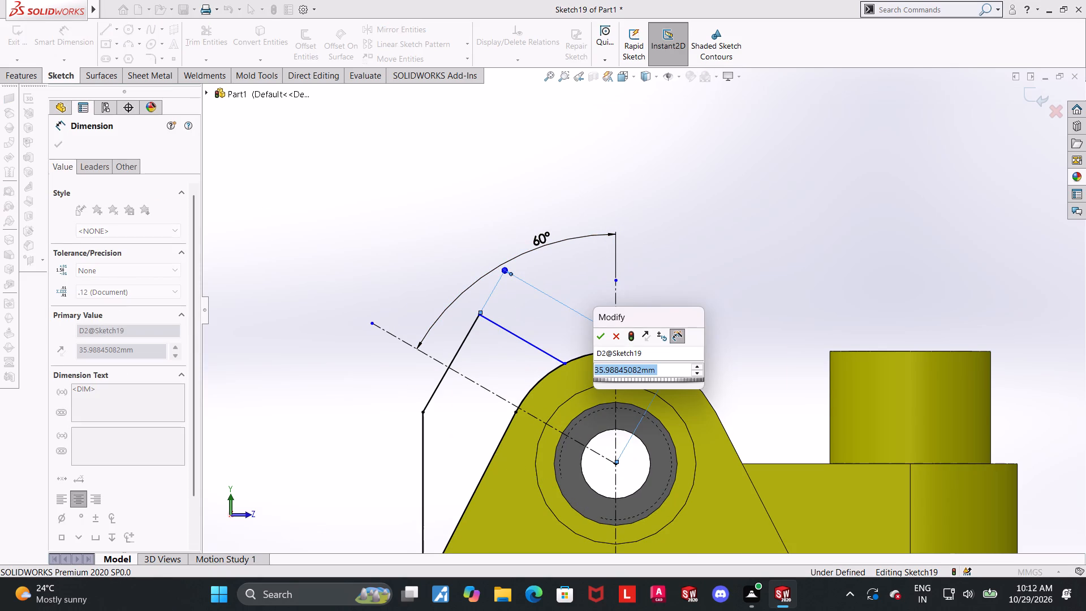
text(31)
key(Return)
key(Escape)
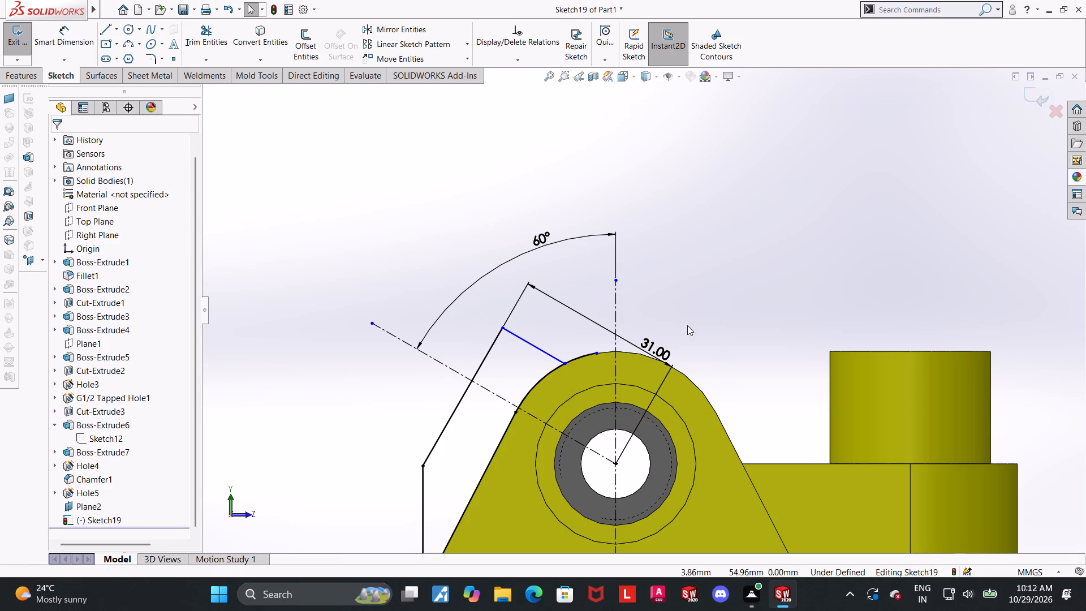
click(711, 322)
Dimension the distance between the short upper profile line and the inclined centreline as 15.25 mm.
scroll(598, 343, down, 1)
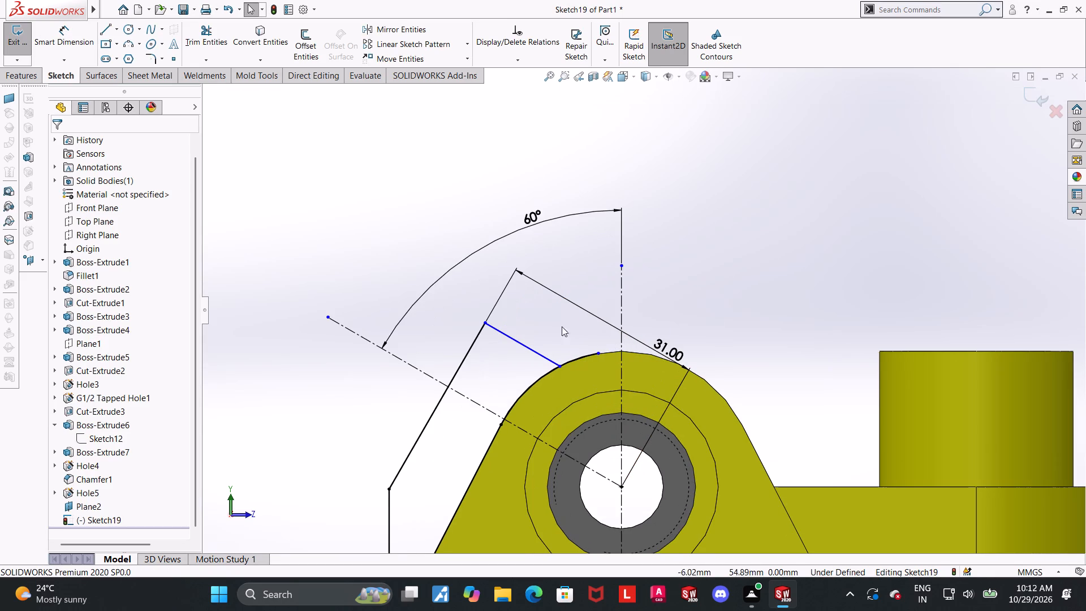
scroll(570, 326, down, 1)
click(79, 40)
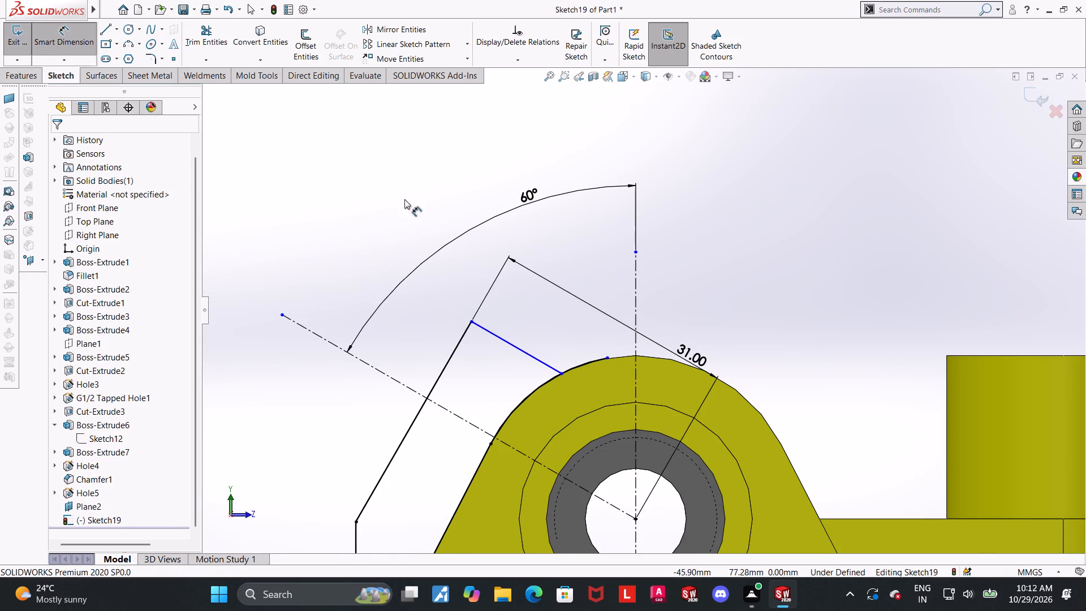
scroll(510, 250, up, 1)
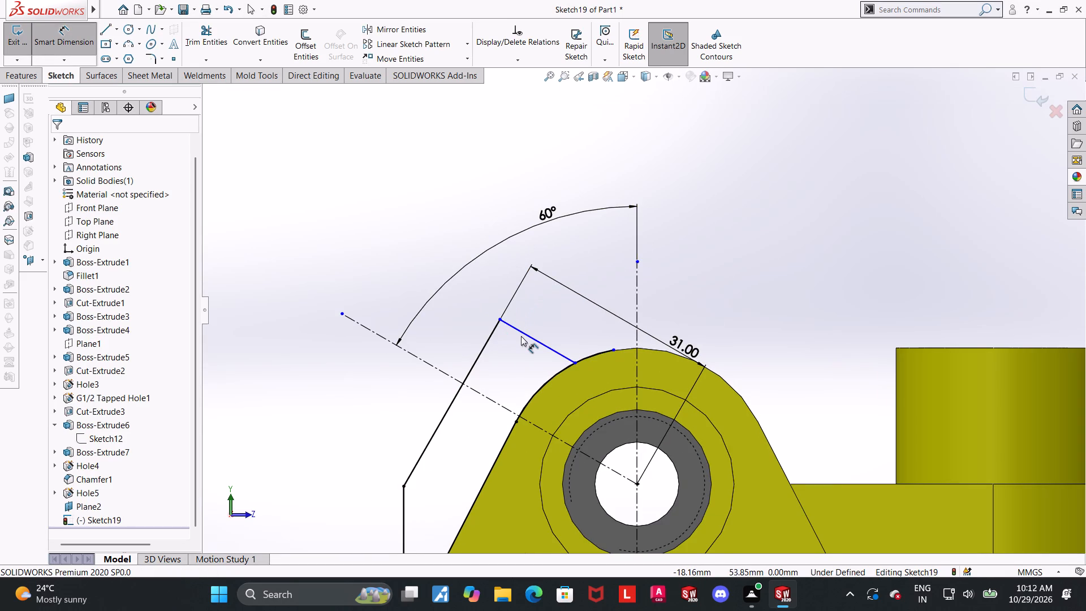
click(523, 332)
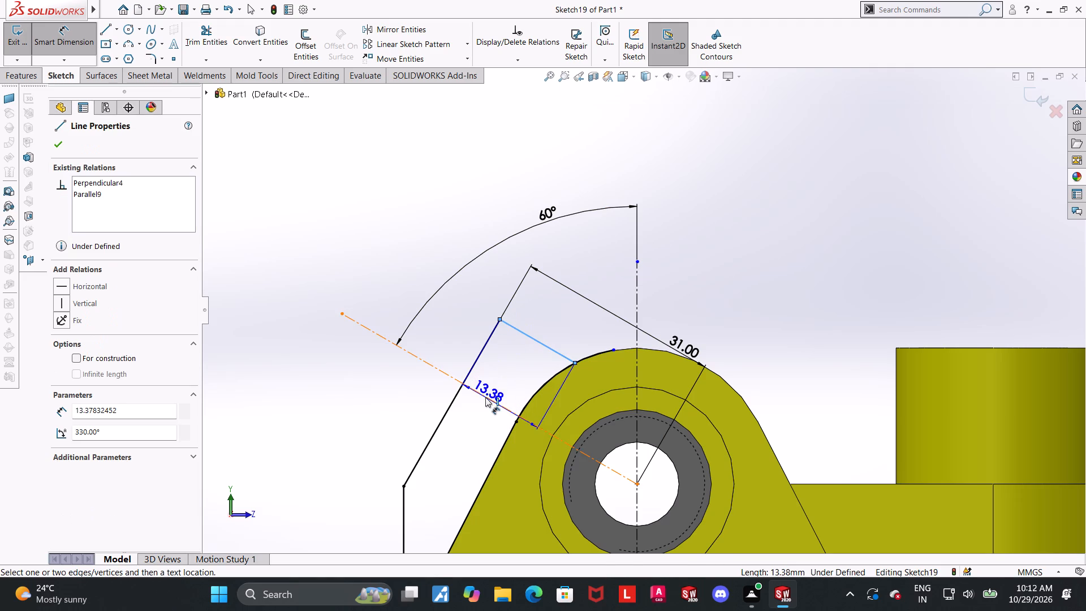
click(485, 397)
click(501, 378)
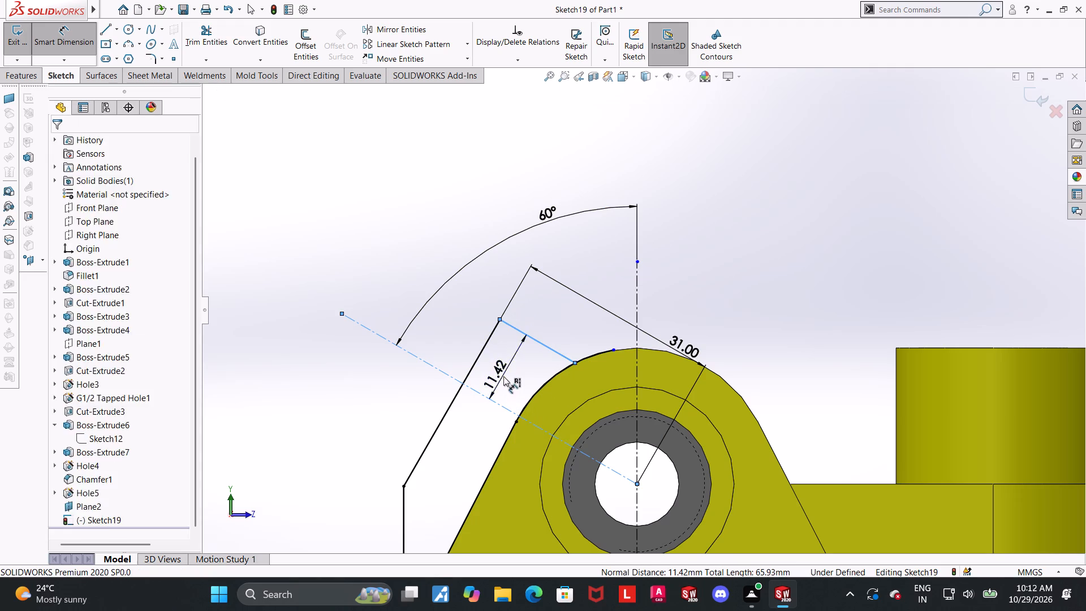
text(15.25)
key(Return)
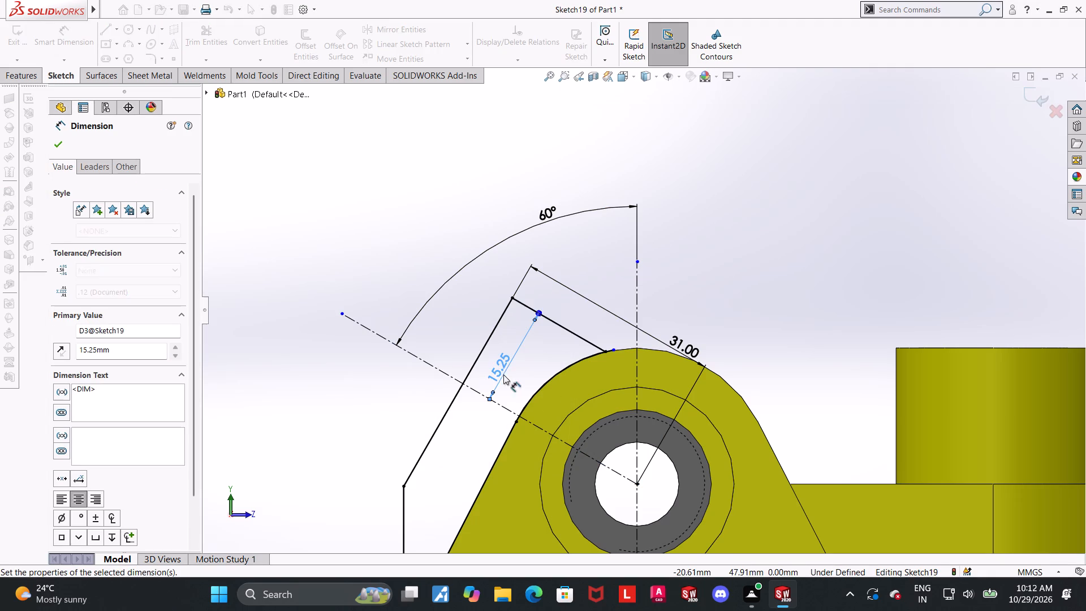
key(Escape)
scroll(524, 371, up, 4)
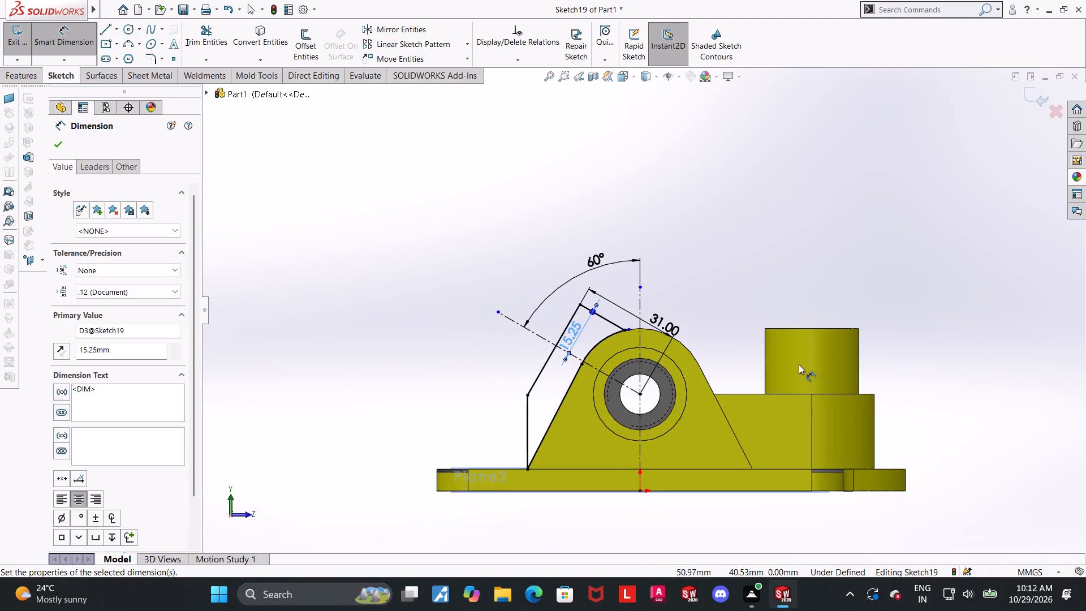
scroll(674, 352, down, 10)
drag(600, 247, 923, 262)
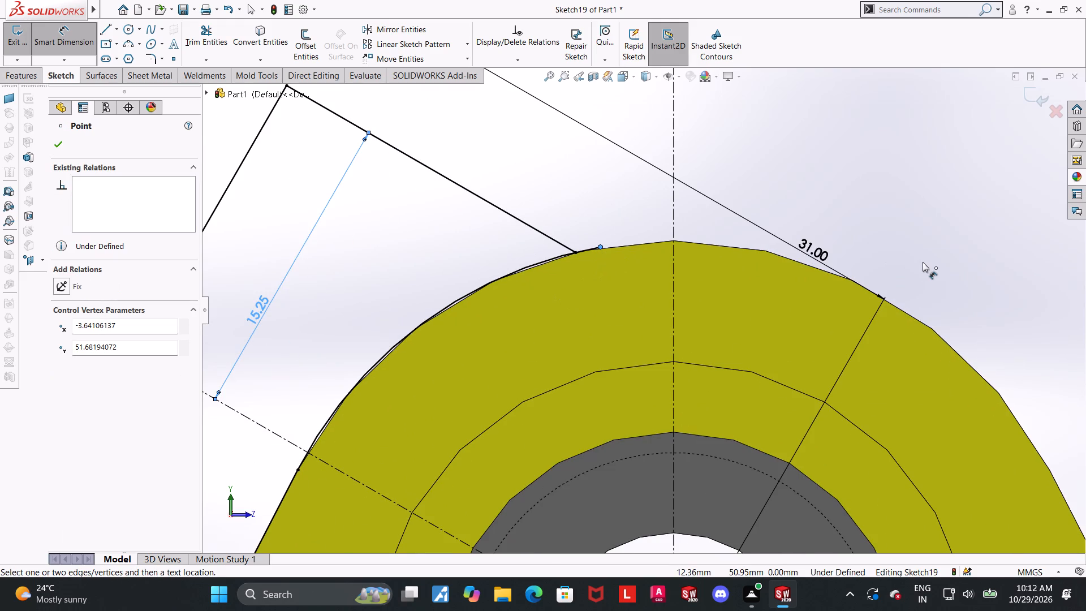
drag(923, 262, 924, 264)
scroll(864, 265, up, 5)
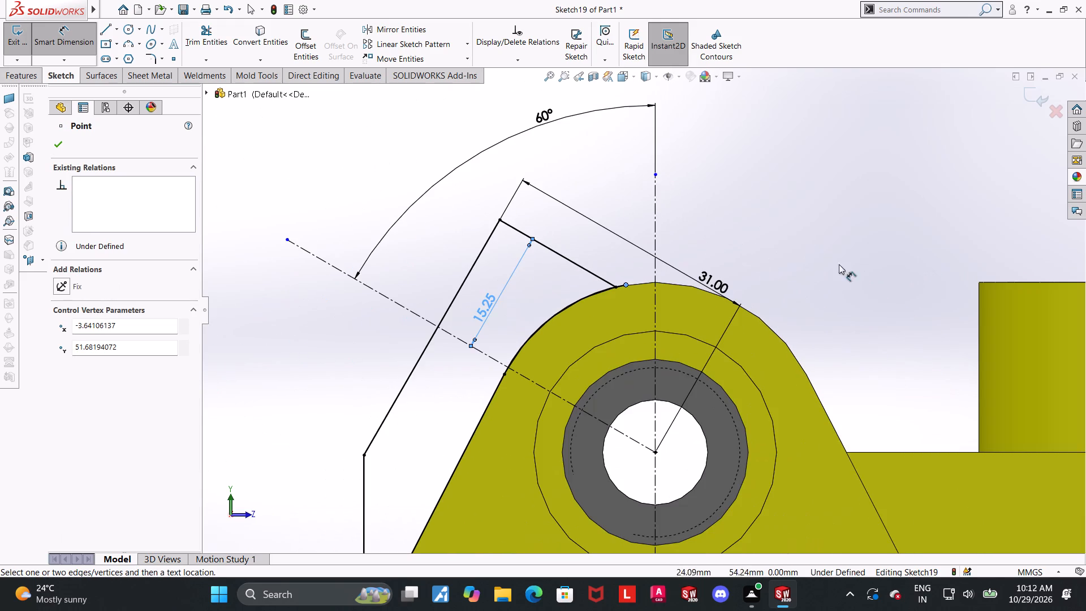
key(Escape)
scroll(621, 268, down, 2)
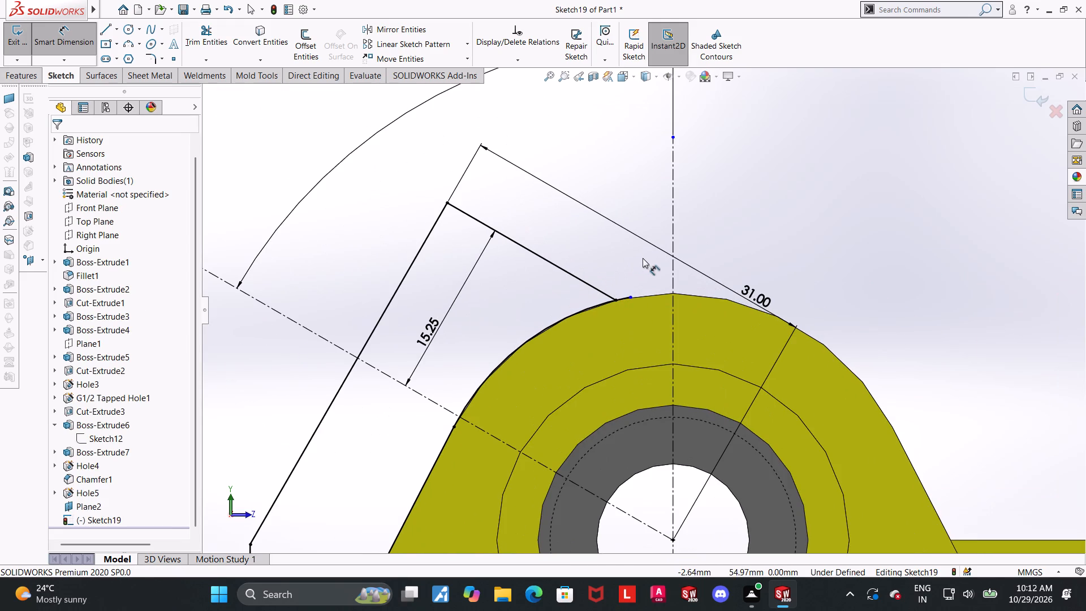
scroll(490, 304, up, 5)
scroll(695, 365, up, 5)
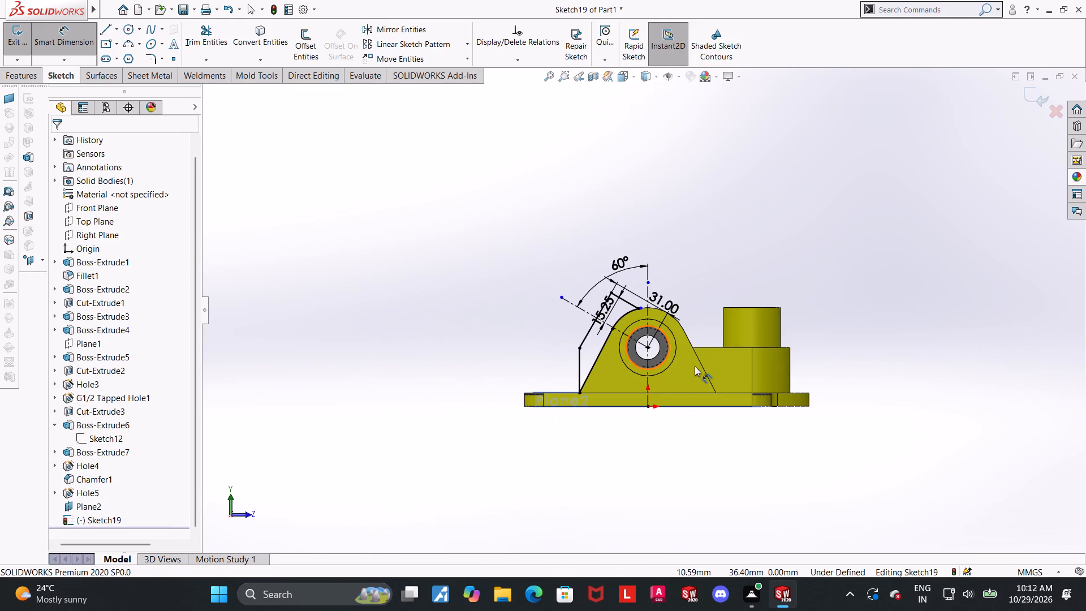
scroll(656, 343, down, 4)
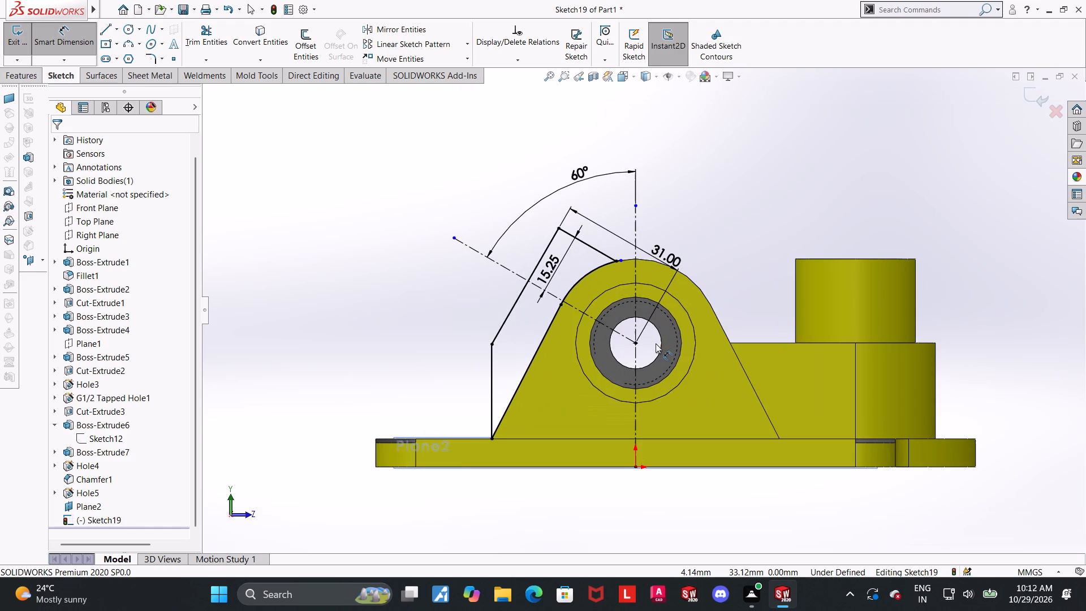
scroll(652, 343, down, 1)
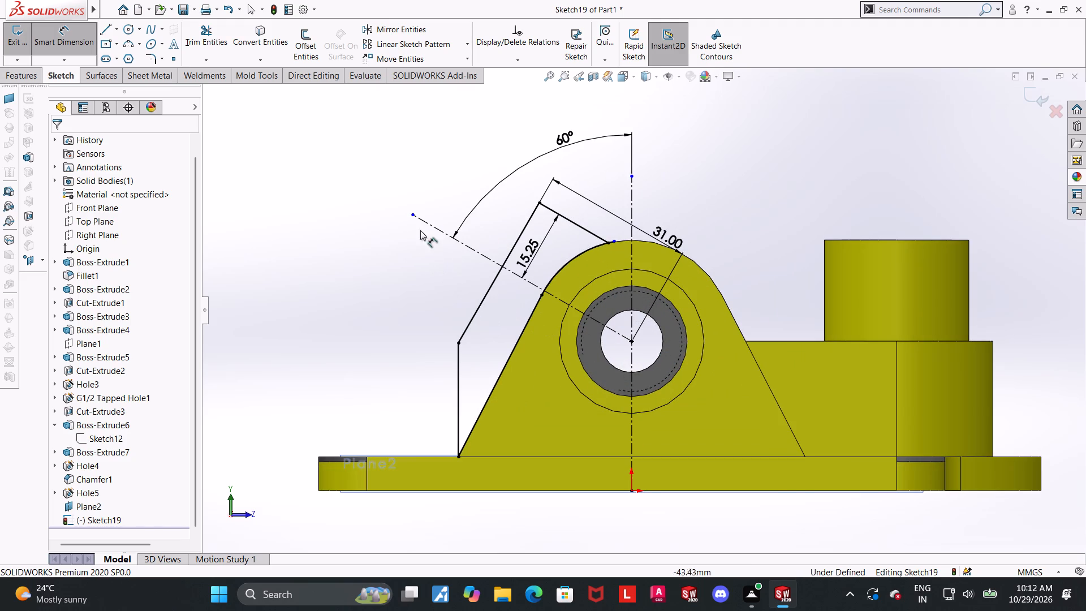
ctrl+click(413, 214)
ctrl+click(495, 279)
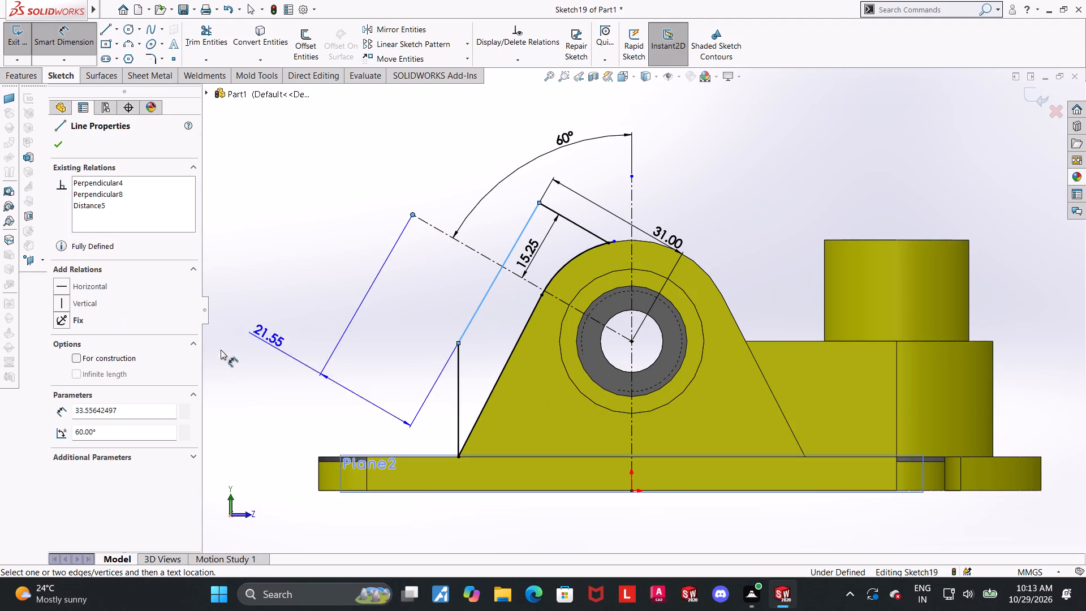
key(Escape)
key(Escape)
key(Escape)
Make the inclined centreline's outer endpoint coincident with the long inclined profile line.
click(411, 213)
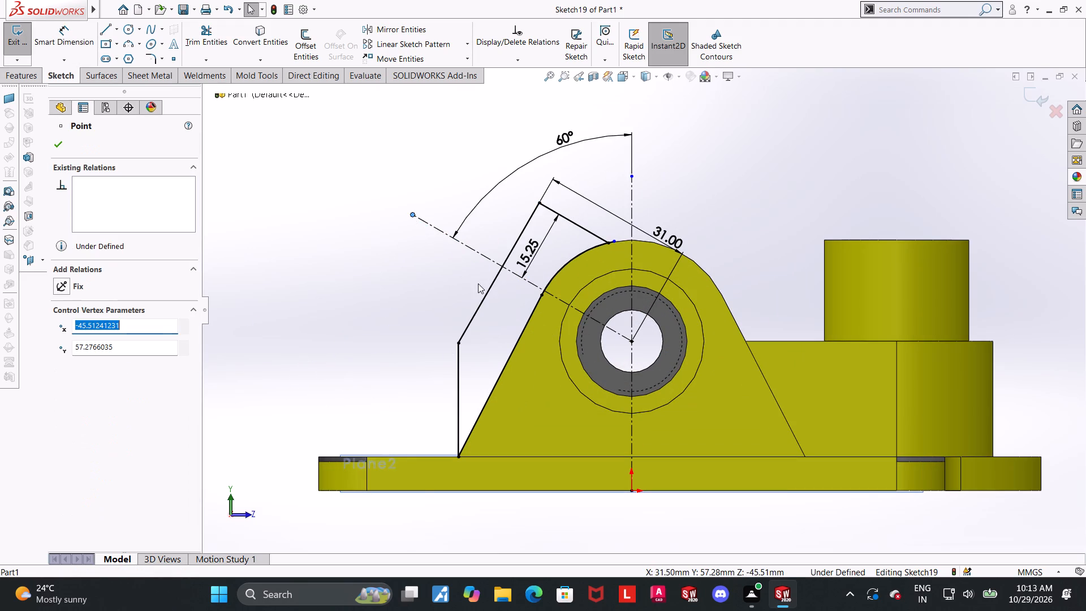
ctrl+click(490, 291)
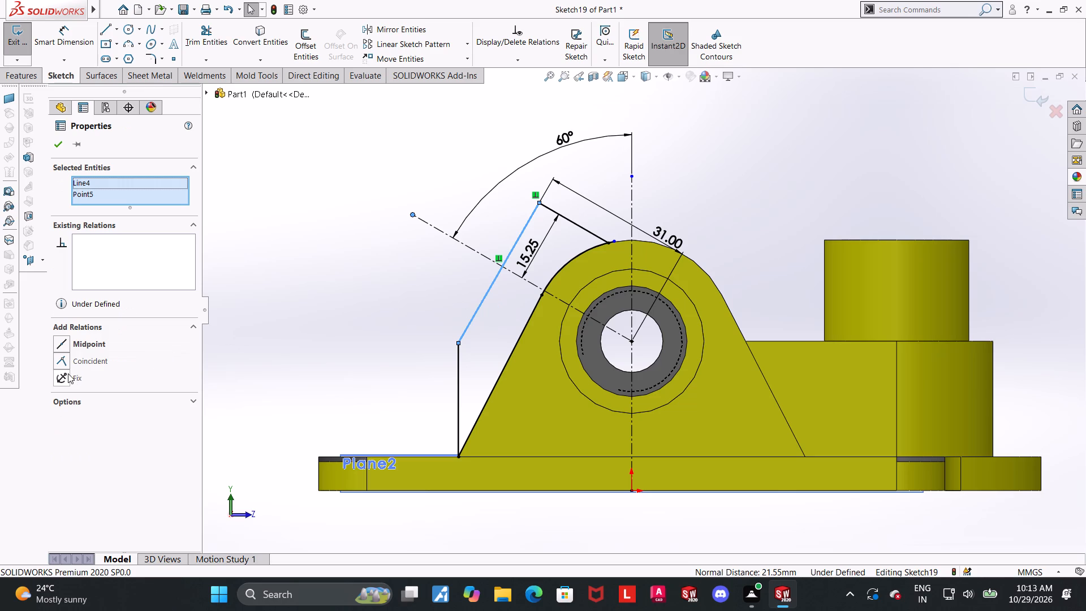
click(66, 364)
click(296, 304)
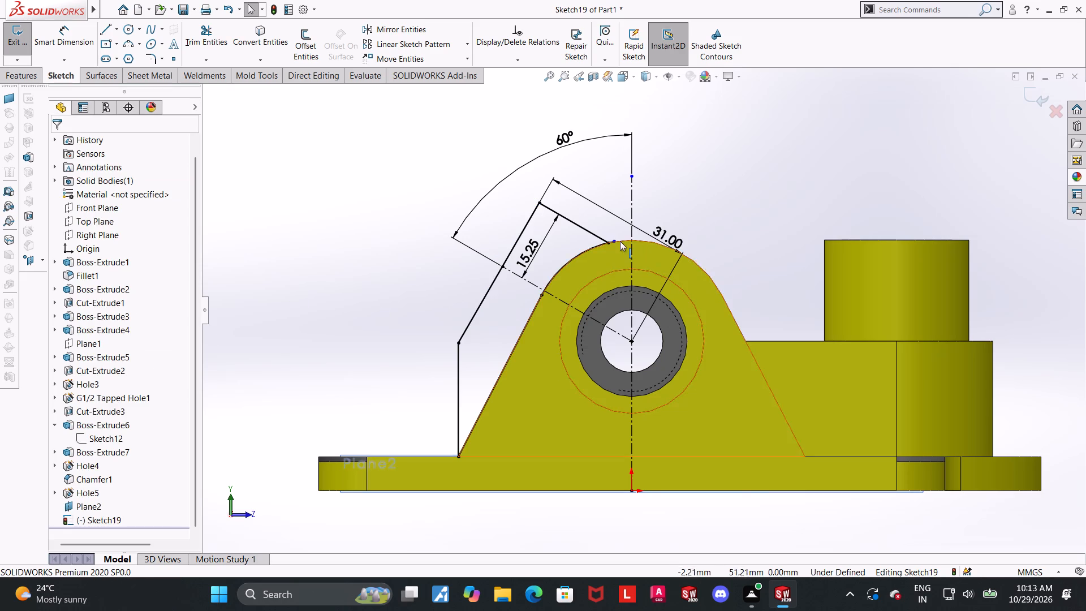
Merge the overhanging end of the profile arc with the lower endpoint of the short upper line.
scroll(619, 238, down, 5)
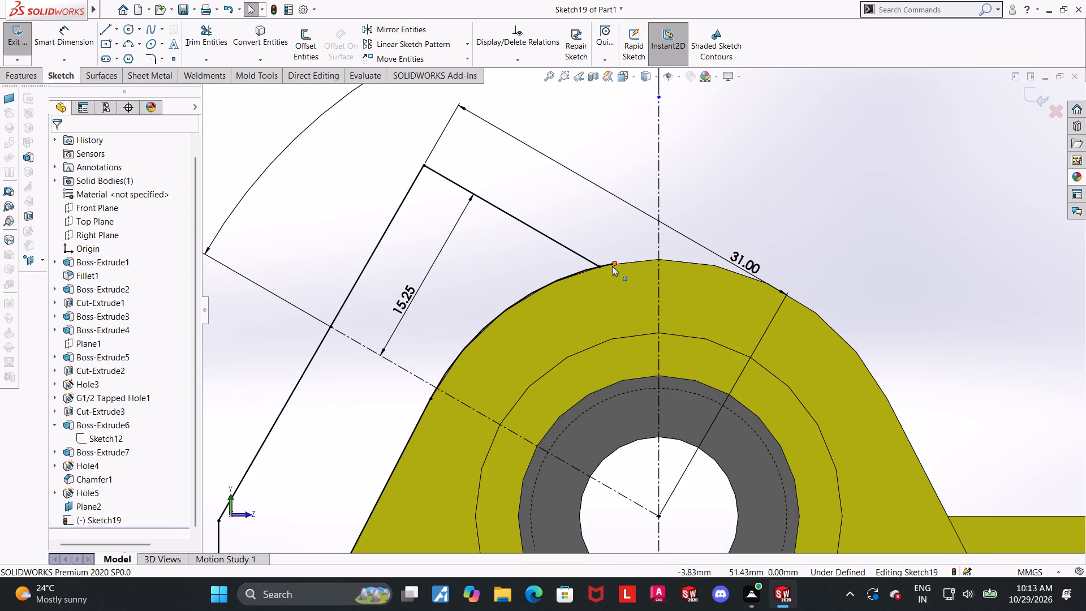
click(613, 265)
ctrl+click(600, 266)
click(64, 396)
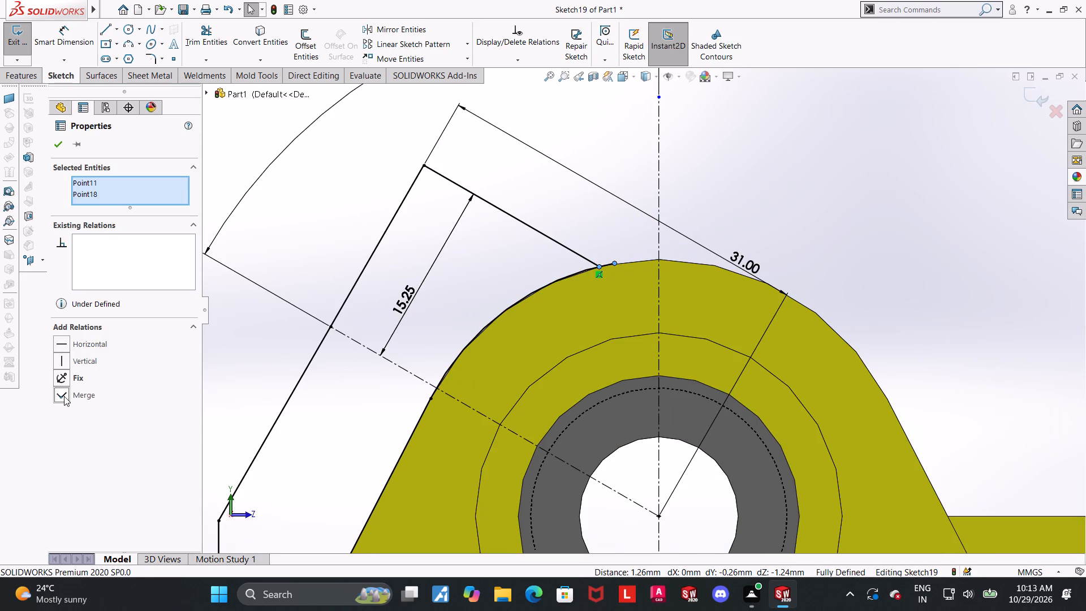
click(930, 248)
scroll(912, 251, up, 7)
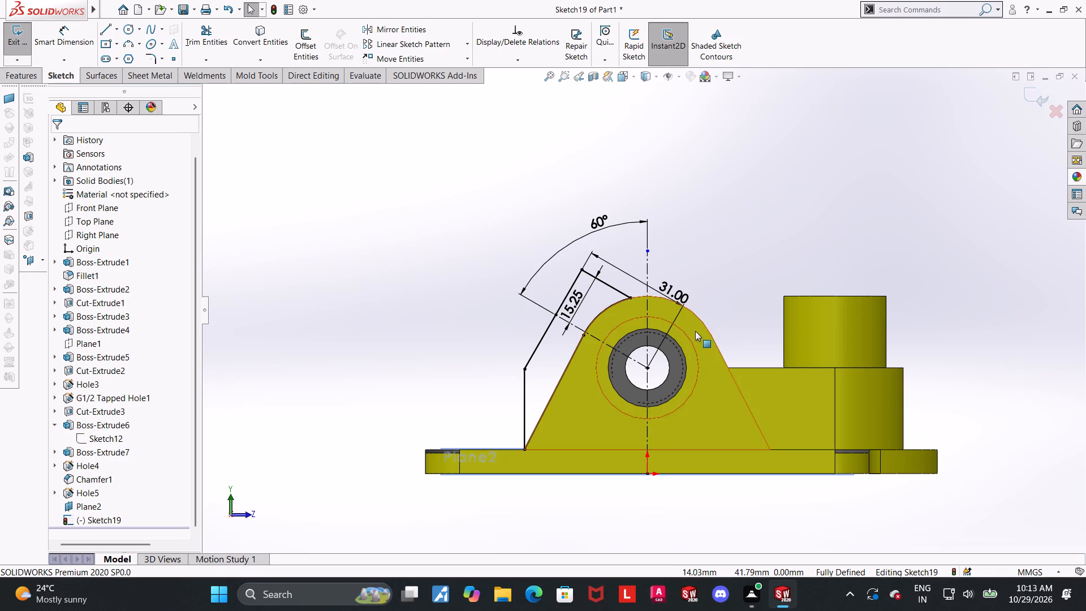
Turn on shaded sketch contours to check that the profile is closed, and exit the sketch.
scroll(638, 296, down, 2)
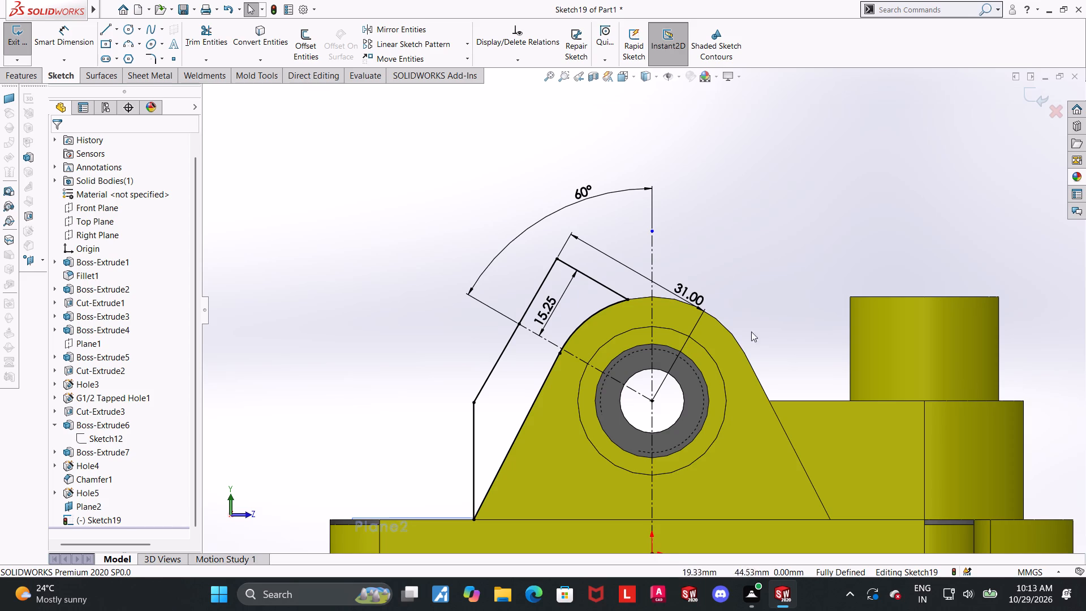
scroll(765, 282, down, 1)
scroll(622, 348, up, 2)
scroll(595, 359, down, 2)
click(722, 38)
scroll(648, 240, up, 1)
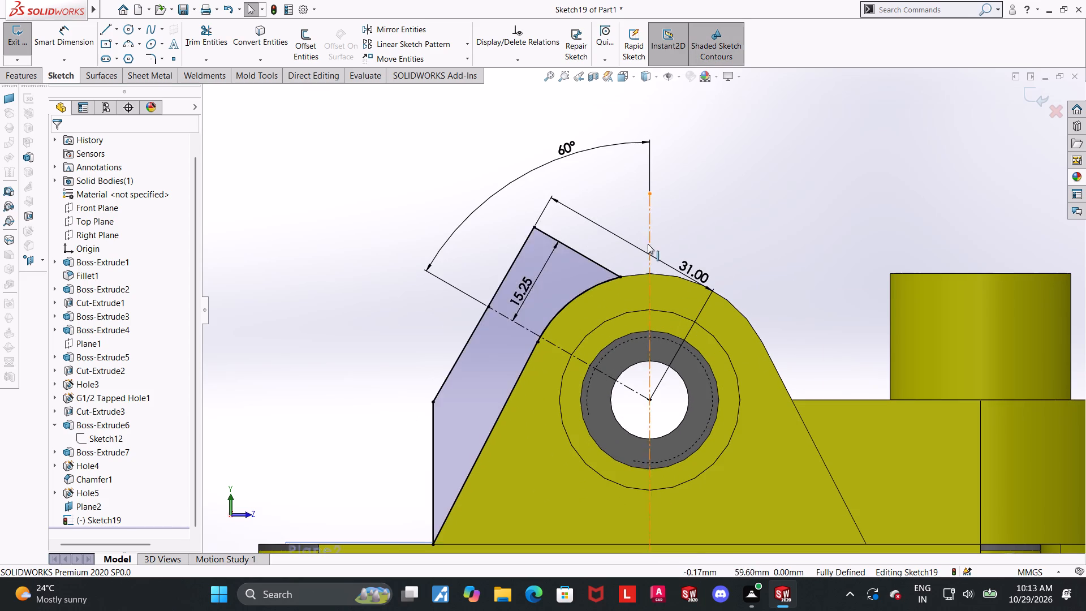
scroll(648, 244, up, 1)
click(1031, 95)
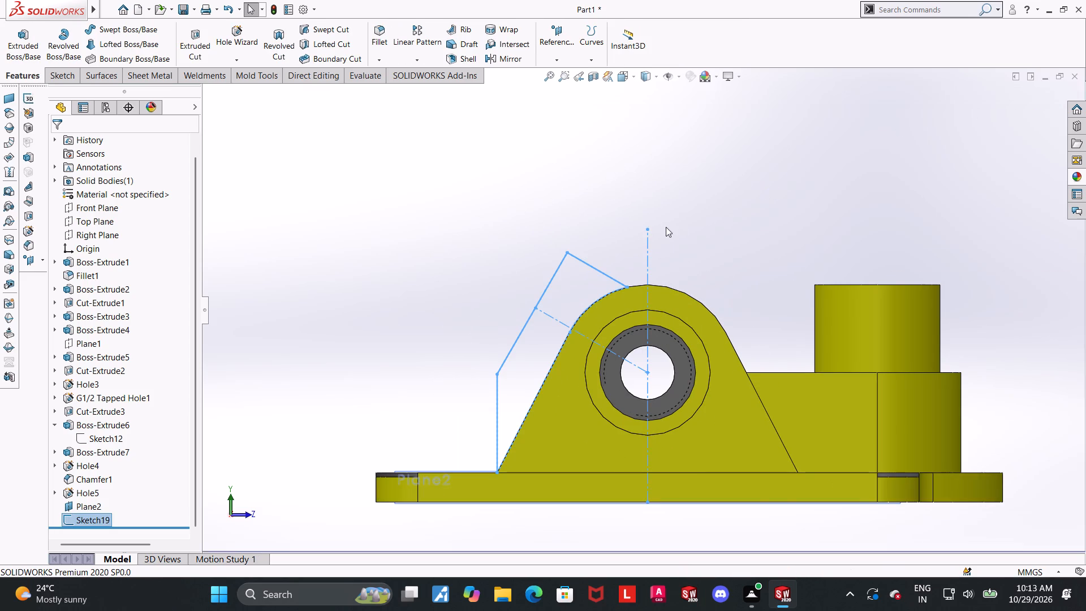
Extrude the closed profile as a merged boss, 32 mm deep with a Mid Plane end condition.
click(16, 40)
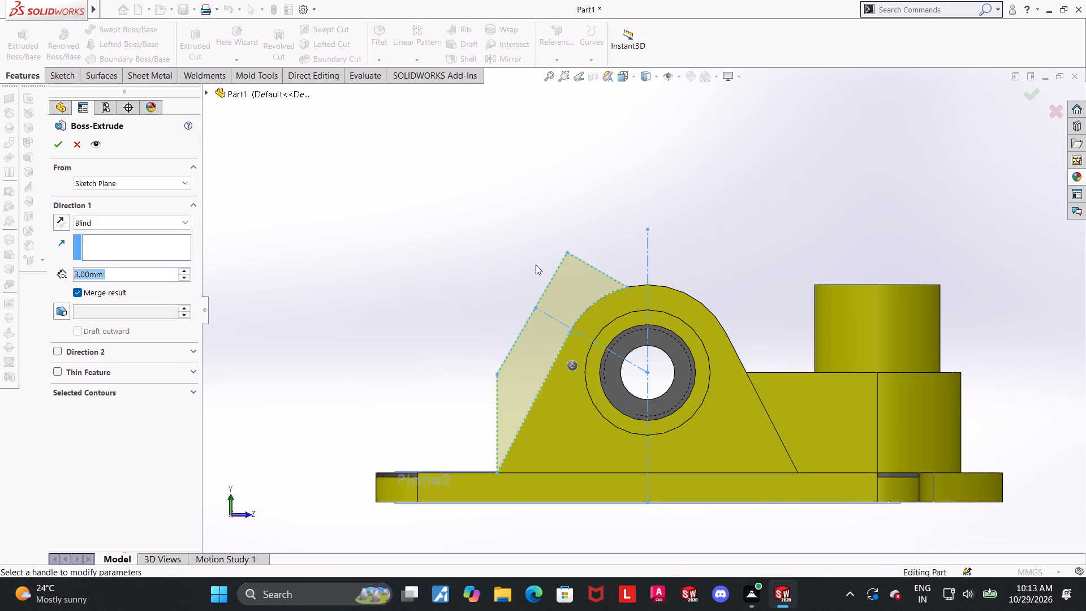
middle_drag(536, 265, 564, 280)
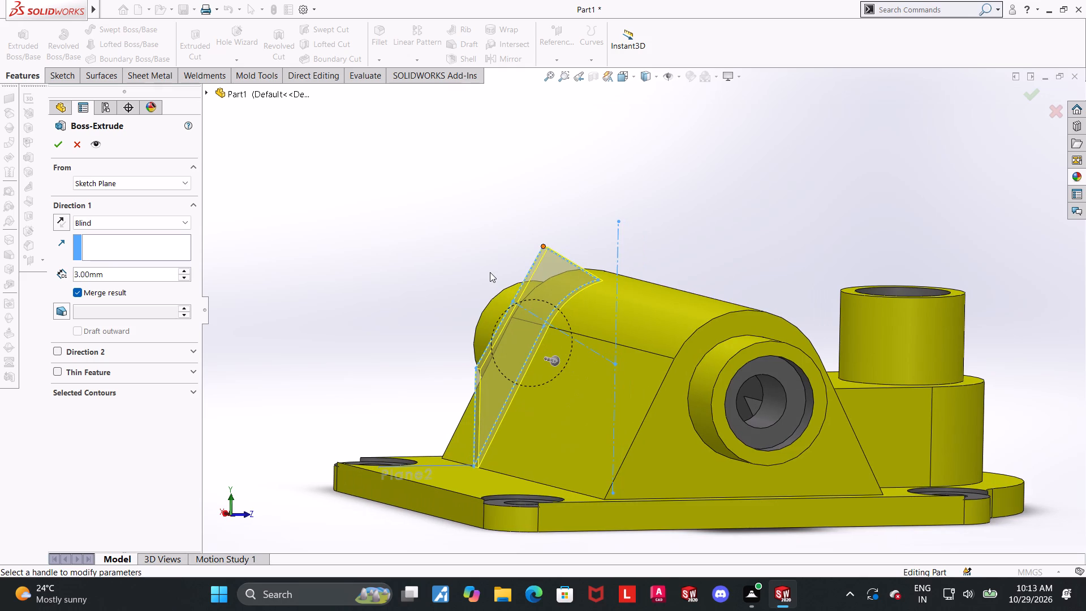
middle_drag(463, 282, 484, 302)
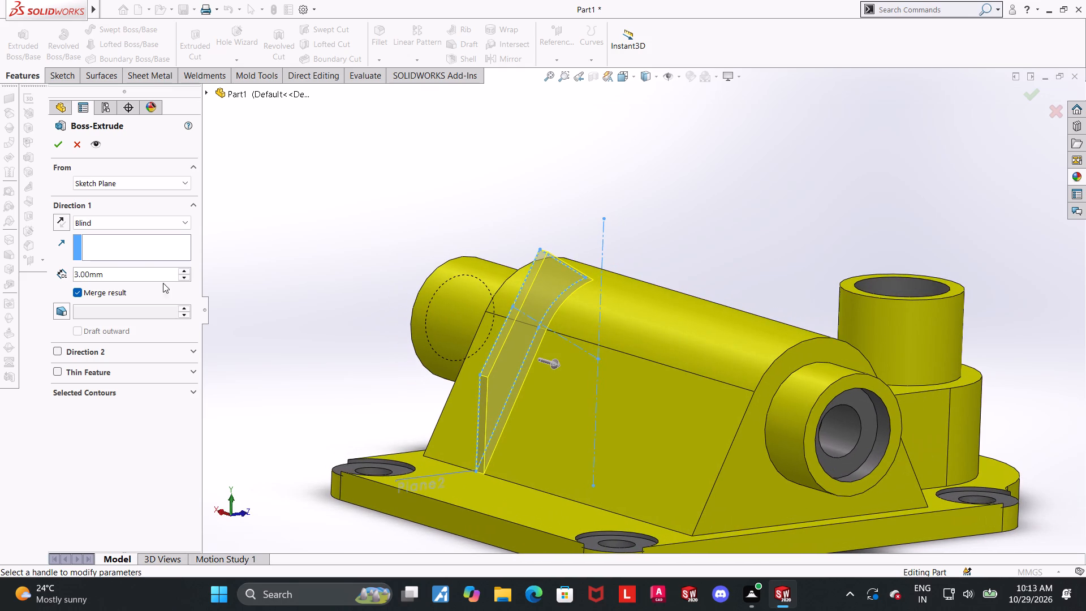
click(120, 200)
click(125, 210)
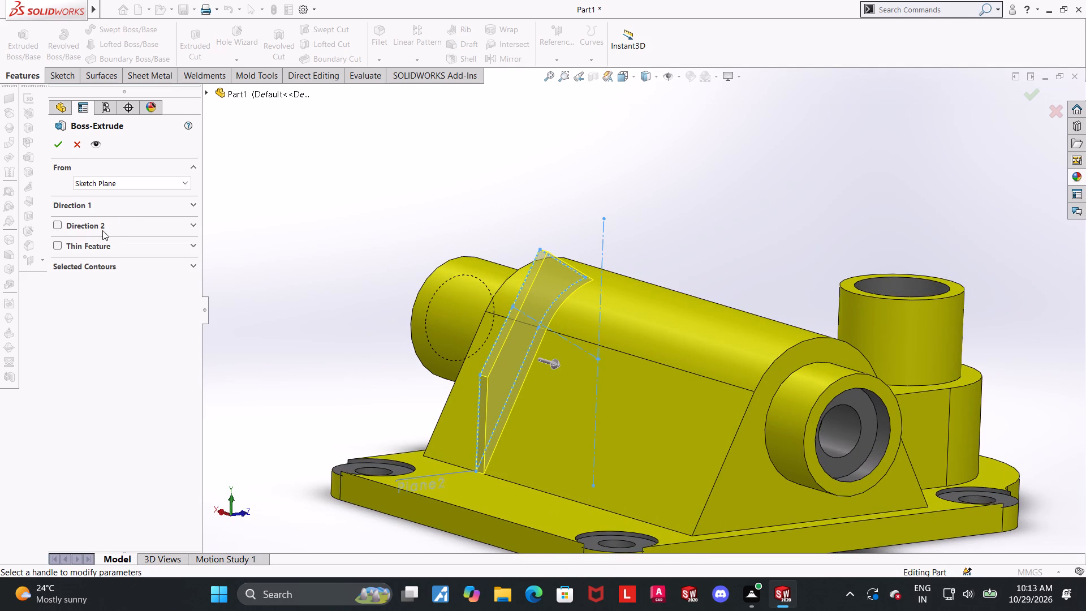
click(176, 201)
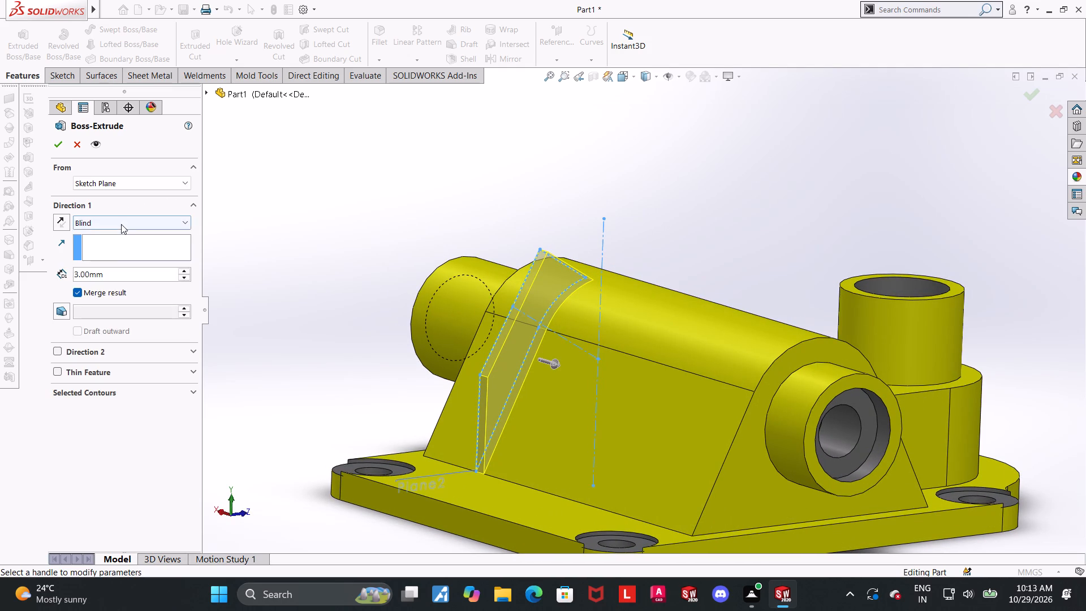
click(121, 224)
click(96, 290)
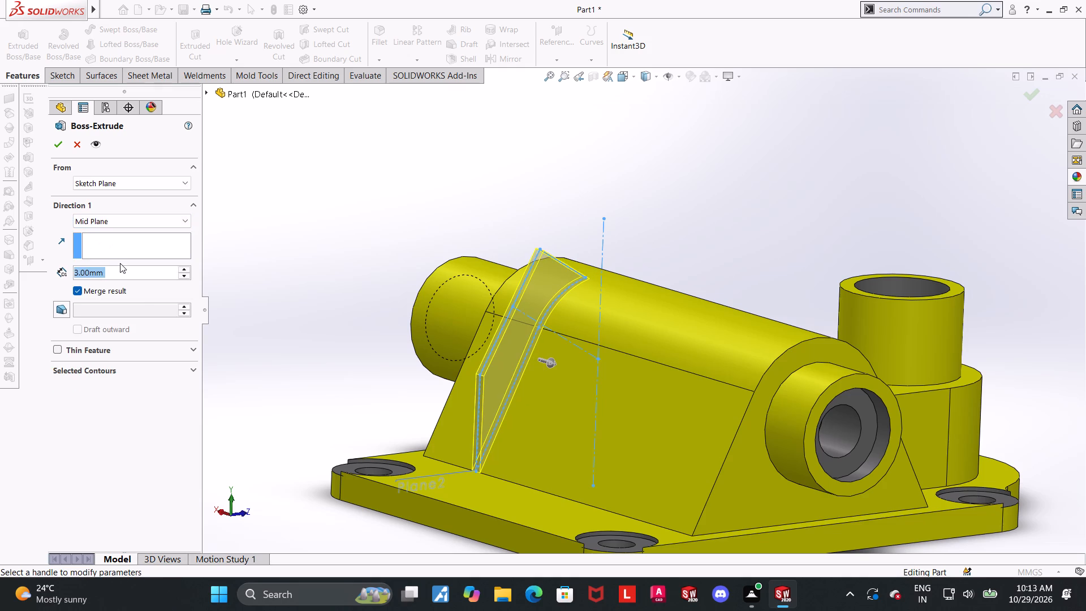
text(32)
key(Return)
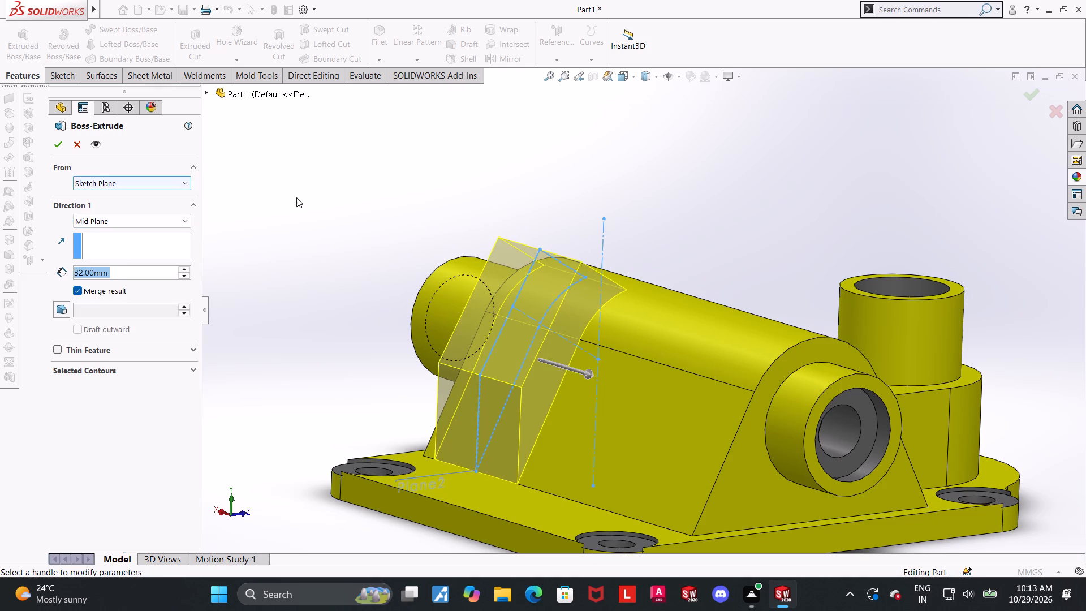
click(52, 142)
Examine the new angled boss from several sides to check how it joins the cylindrical housing and base.
middle_drag(347, 334, 390, 305)
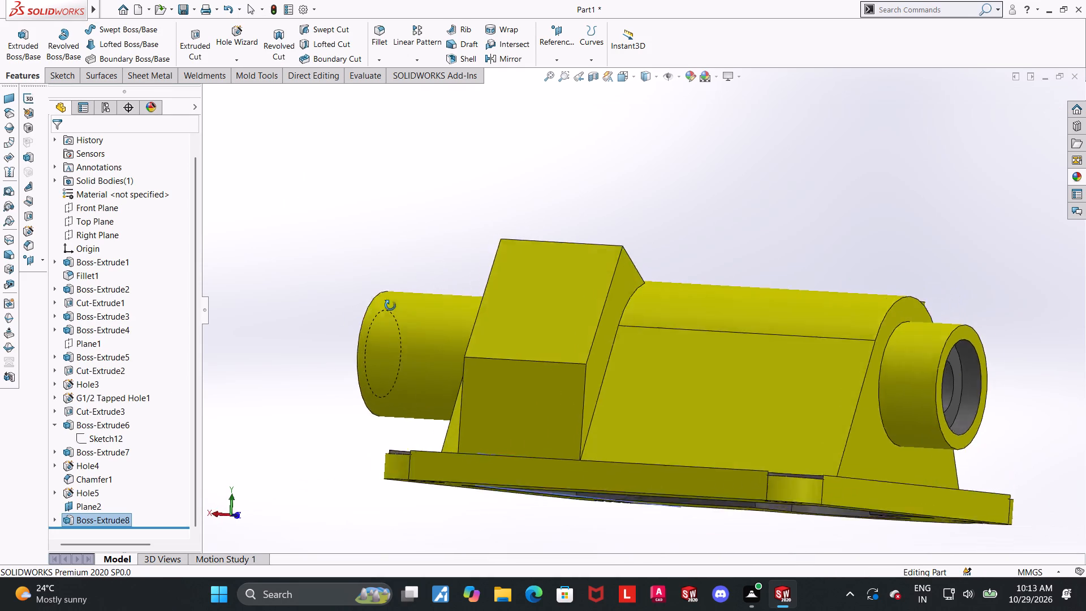
middle_drag(390, 305, 474, 293)
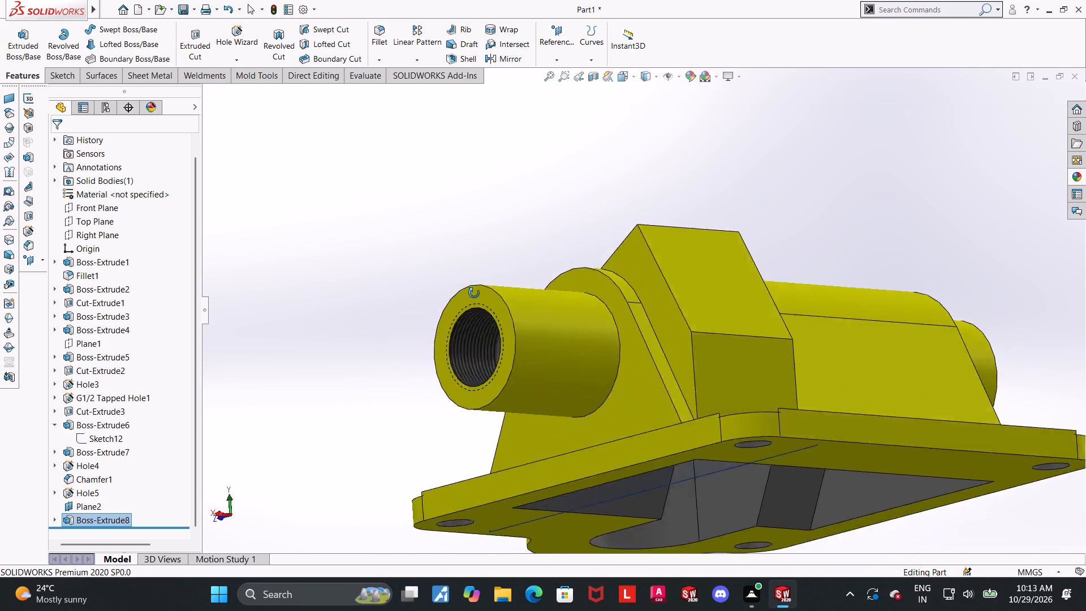
middle_drag(474, 293, 475, 325)
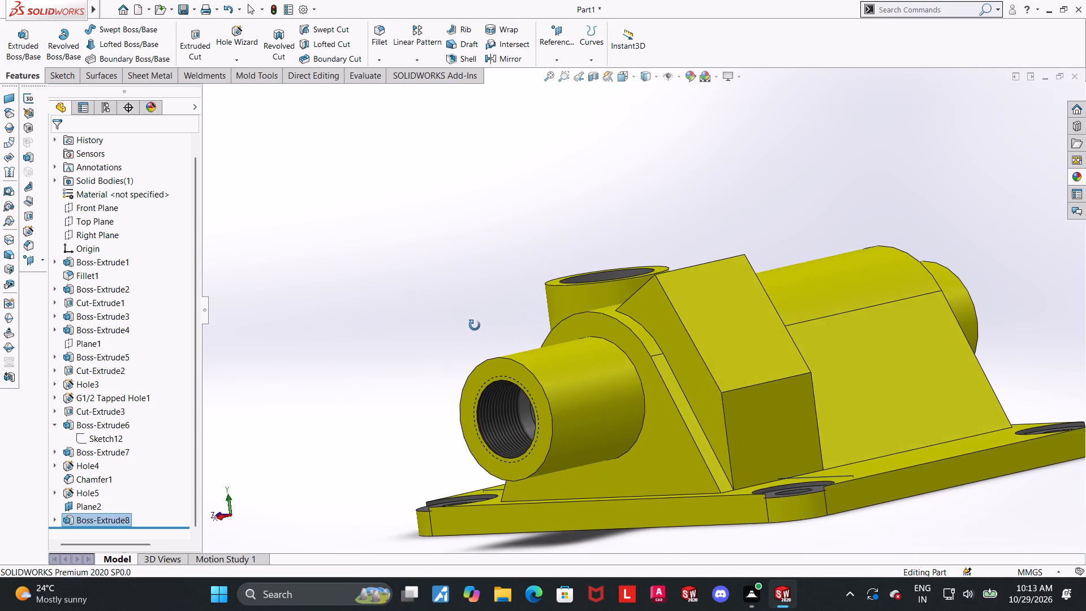
middle_drag(475, 325, 473, 325)
middle_drag(473, 325, 447, 318)
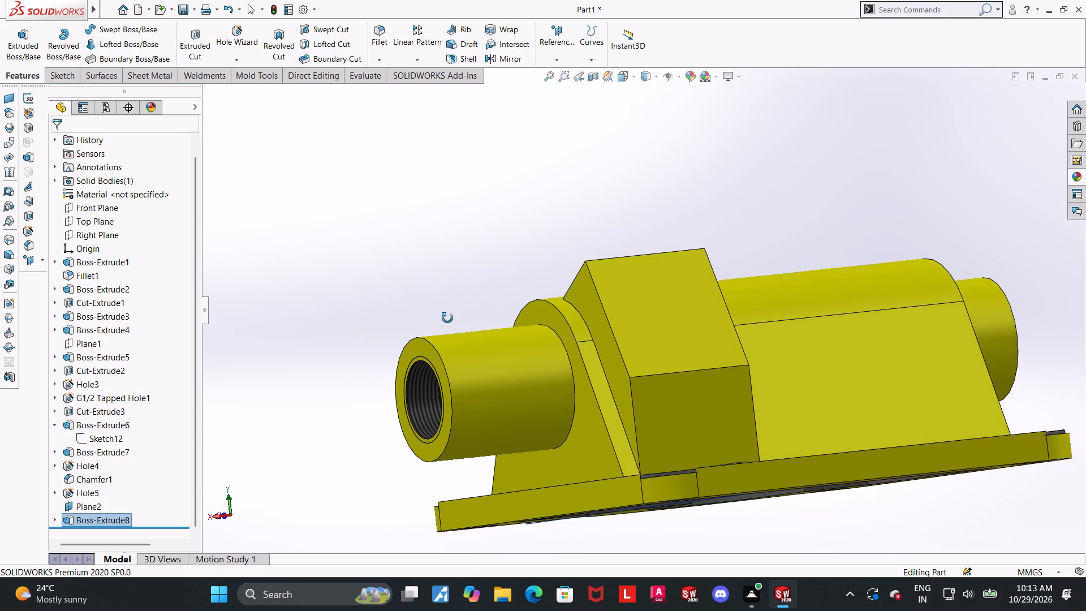
middle_drag(447, 318, 455, 321)
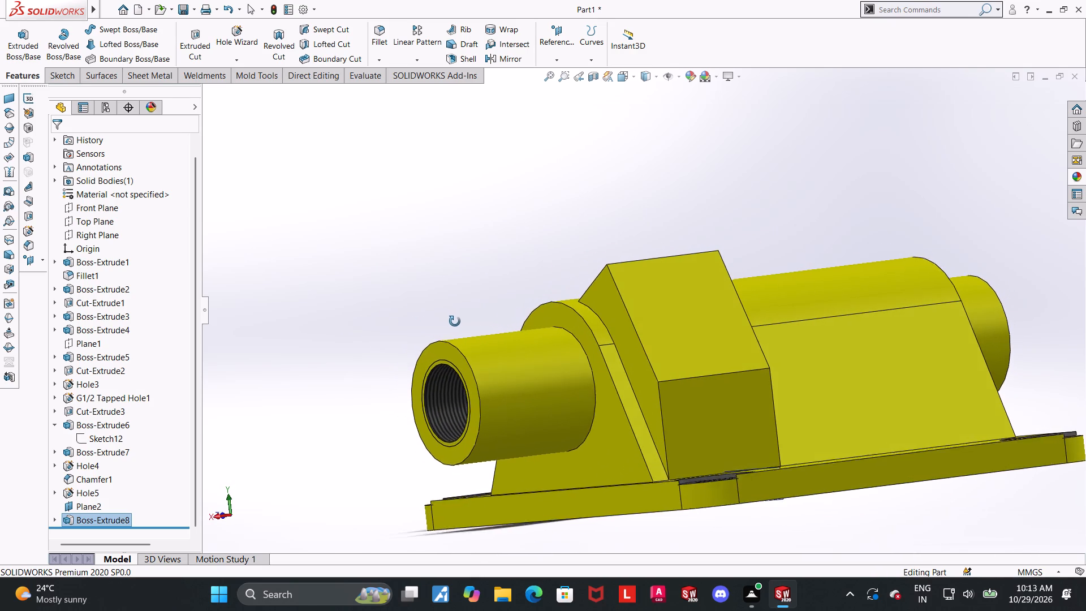
middle_drag(455, 321, 428, 349)
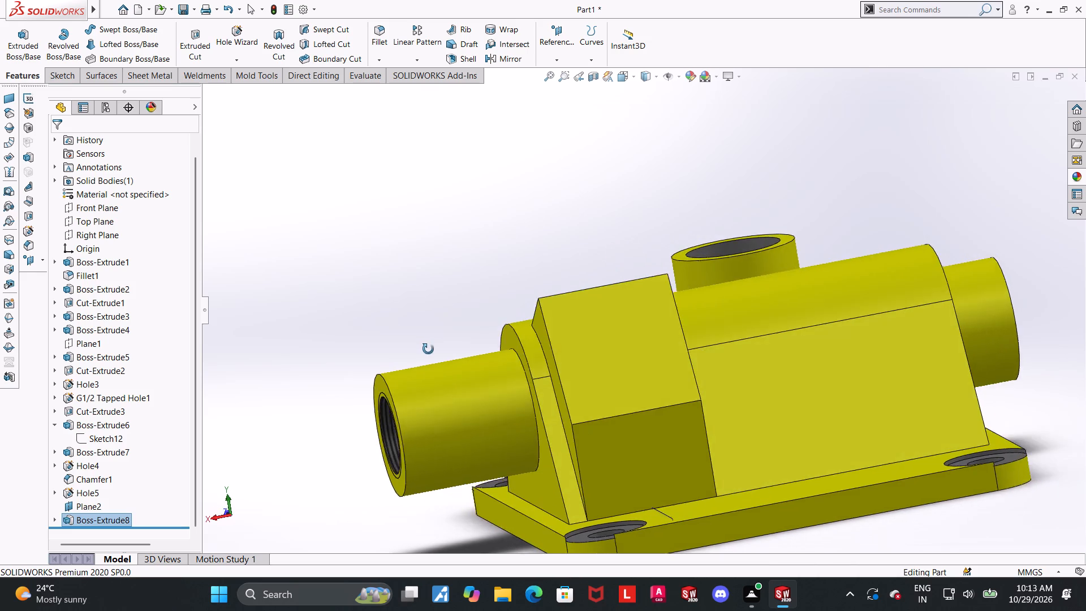
middle_drag(428, 349, 483, 337)
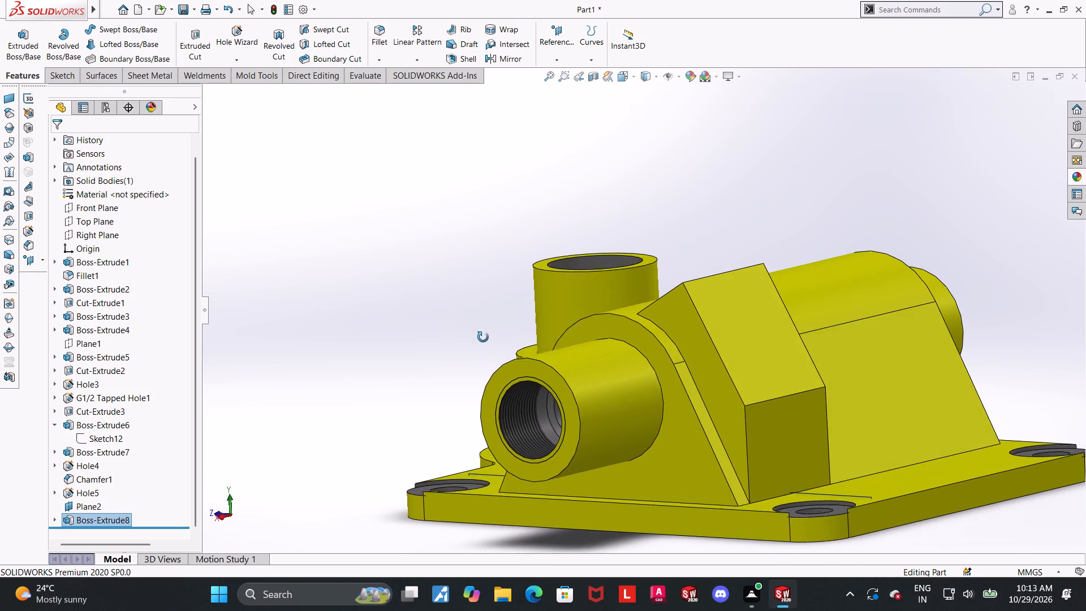
middle_drag(483, 337, 491, 369)
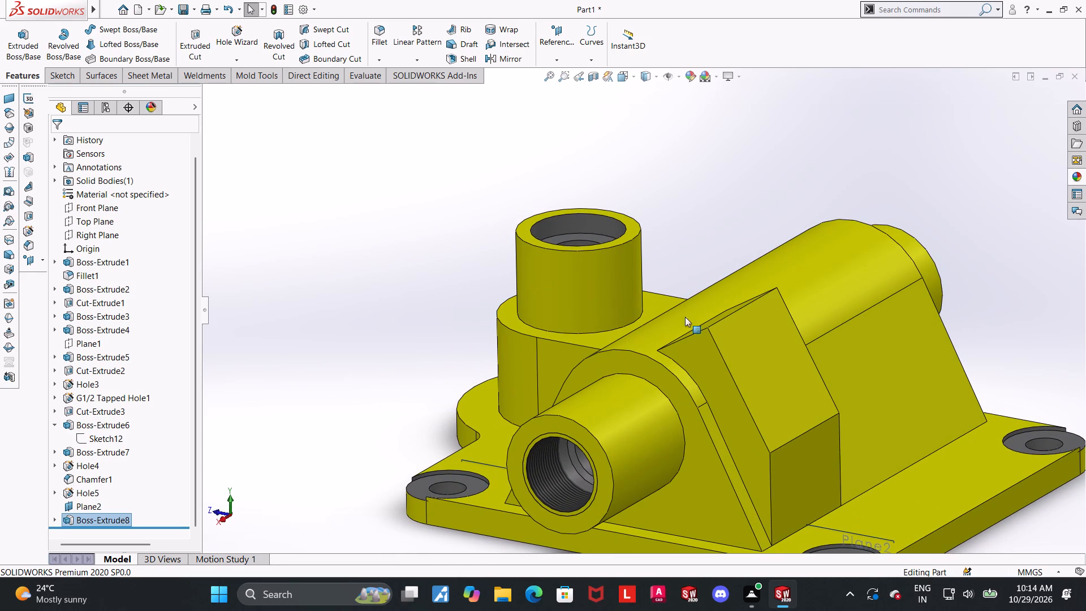
scroll(723, 314, up, 3)
scroll(955, 322, down, 1)
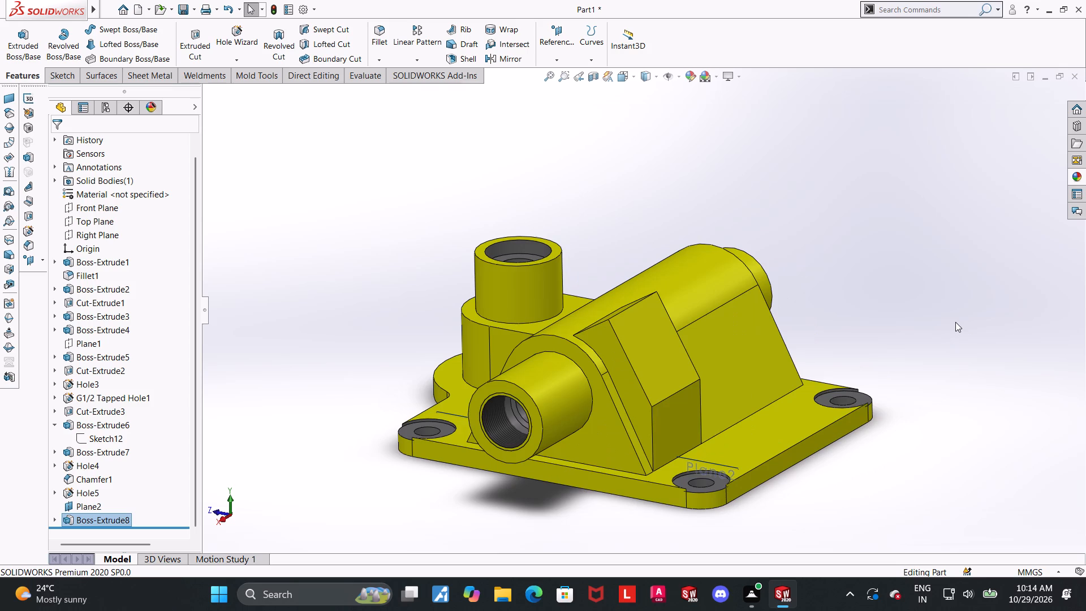
scroll(955, 322, down, 1)
scroll(948, 320, up, 1)
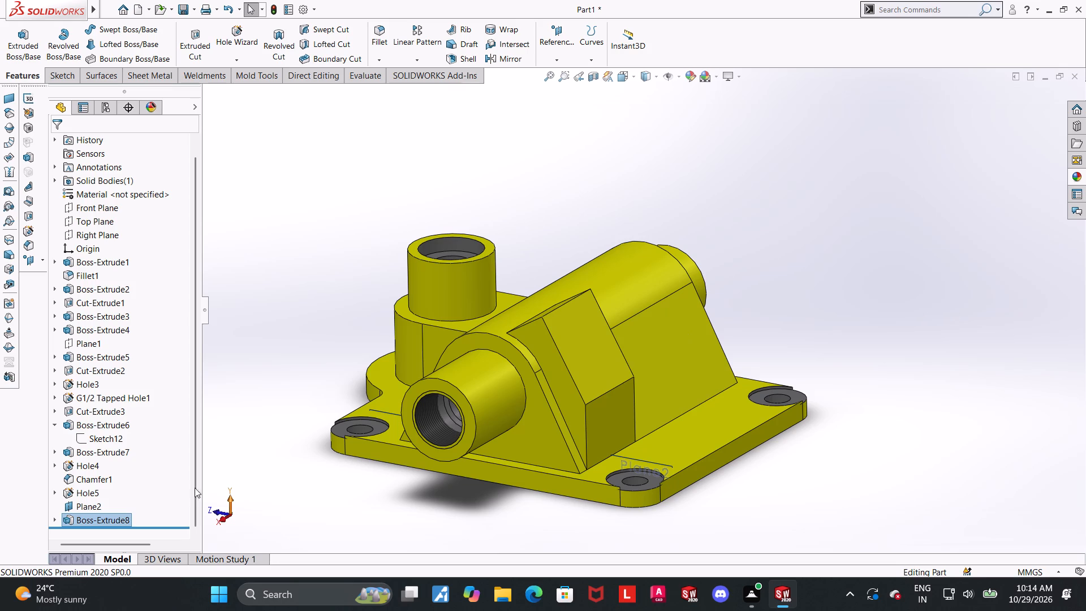
Reopen the angled boss's extrusion definition to review its settings.
click(112, 518)
click(122, 487)
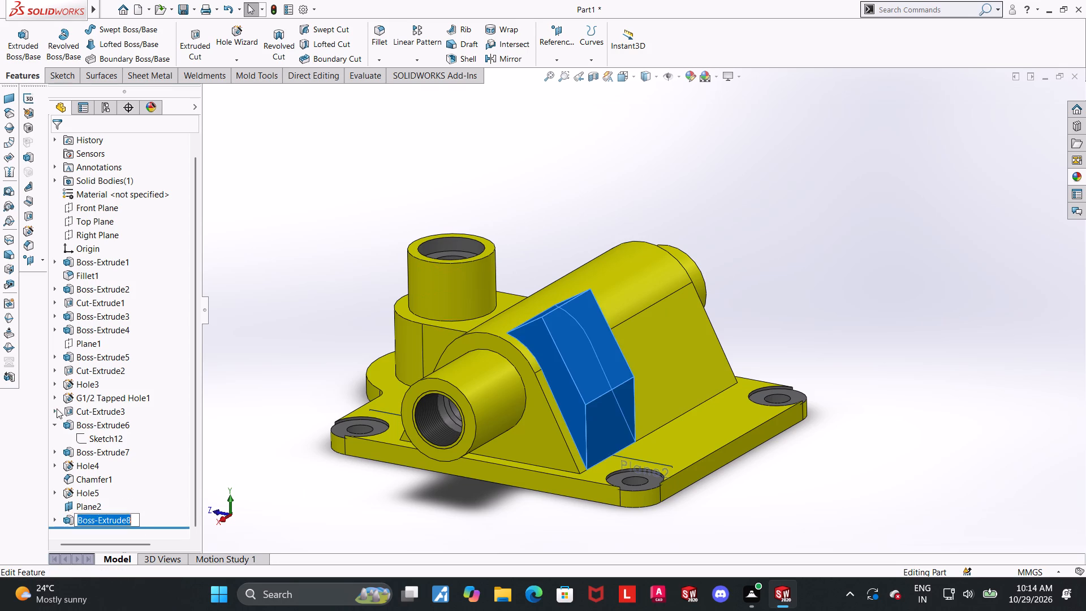
click(245, 477)
click(111, 514)
click(124, 484)
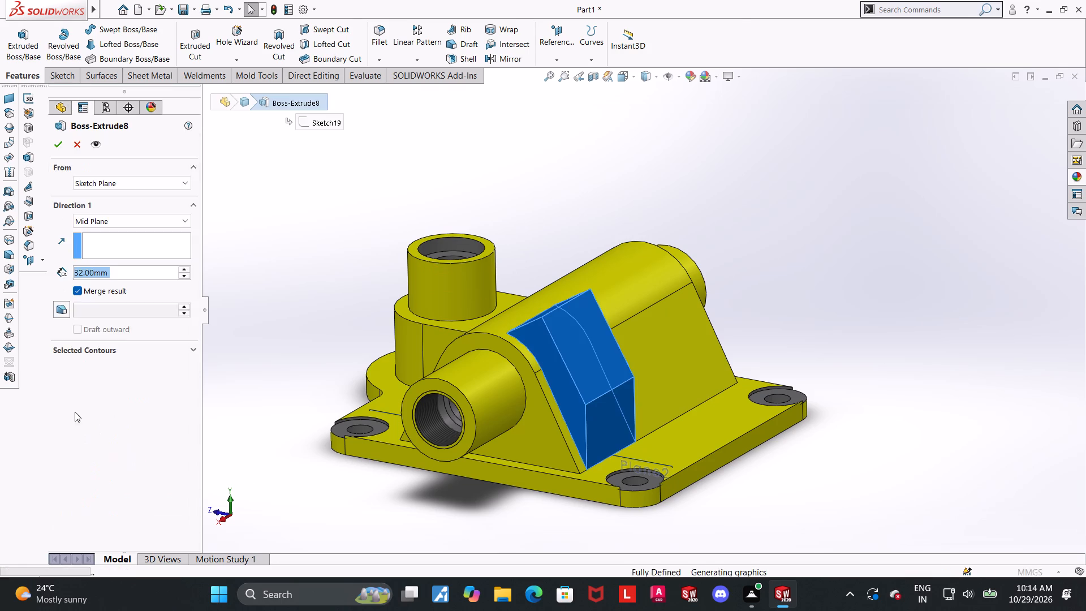
click(60, 144)
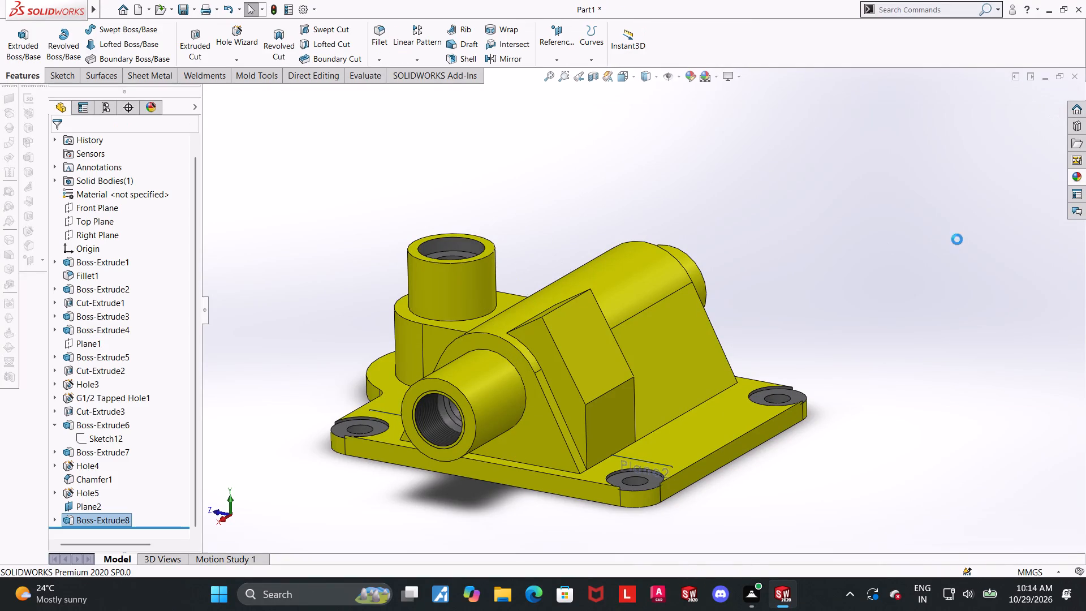
Apply a full round fillet to the angled boss, using its top end face as centre and its two parallel side faces as sides.
scroll(847, 289, up, 2)
scroll(566, 299, down, 2)
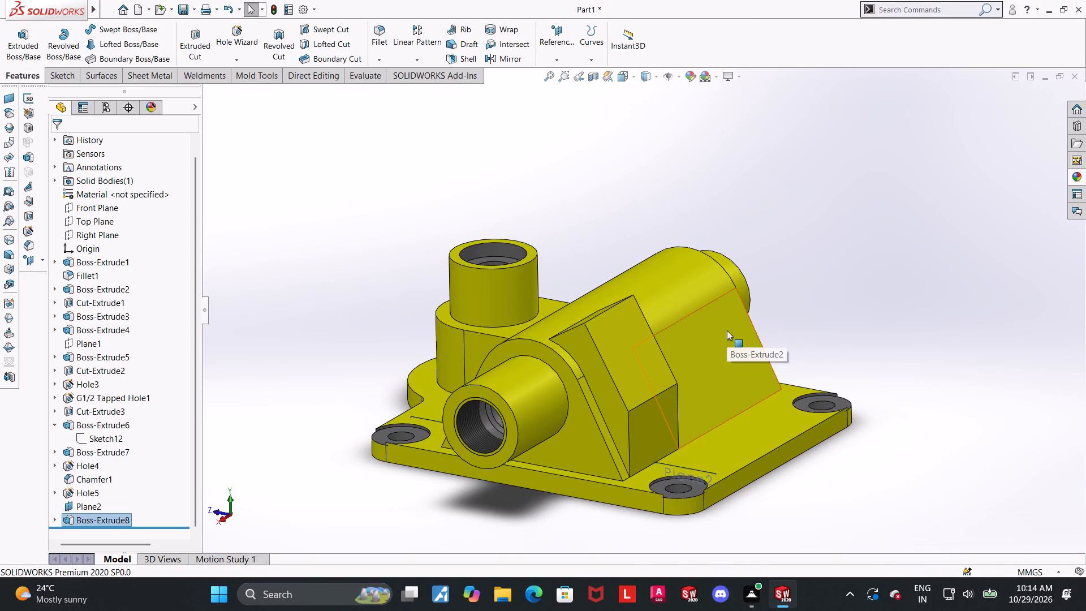
middle_drag(728, 328, 703, 316)
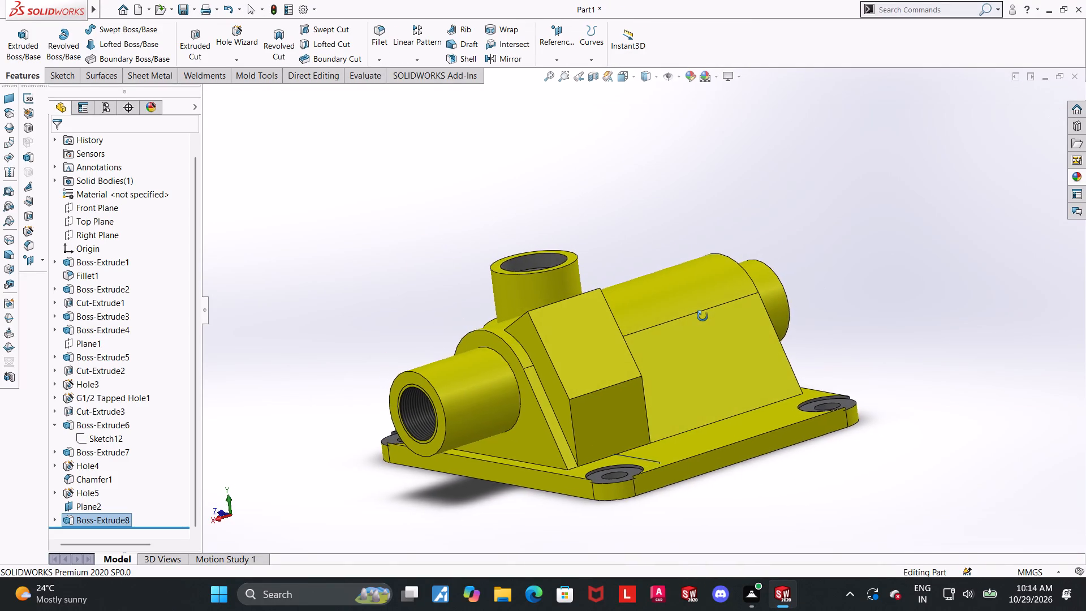
middle_drag(703, 316, 734, 335)
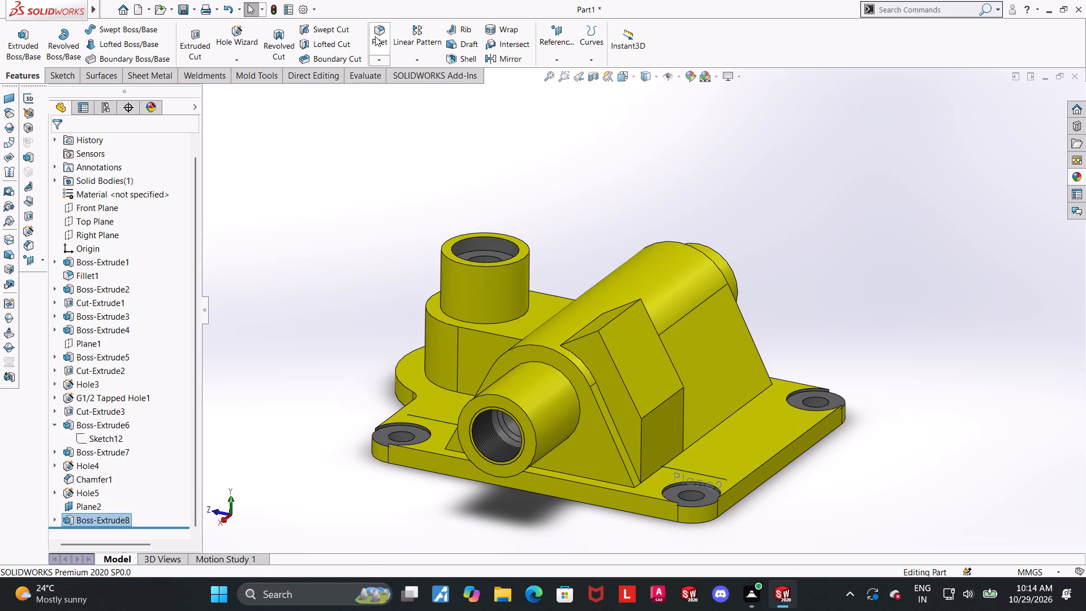
click(375, 36)
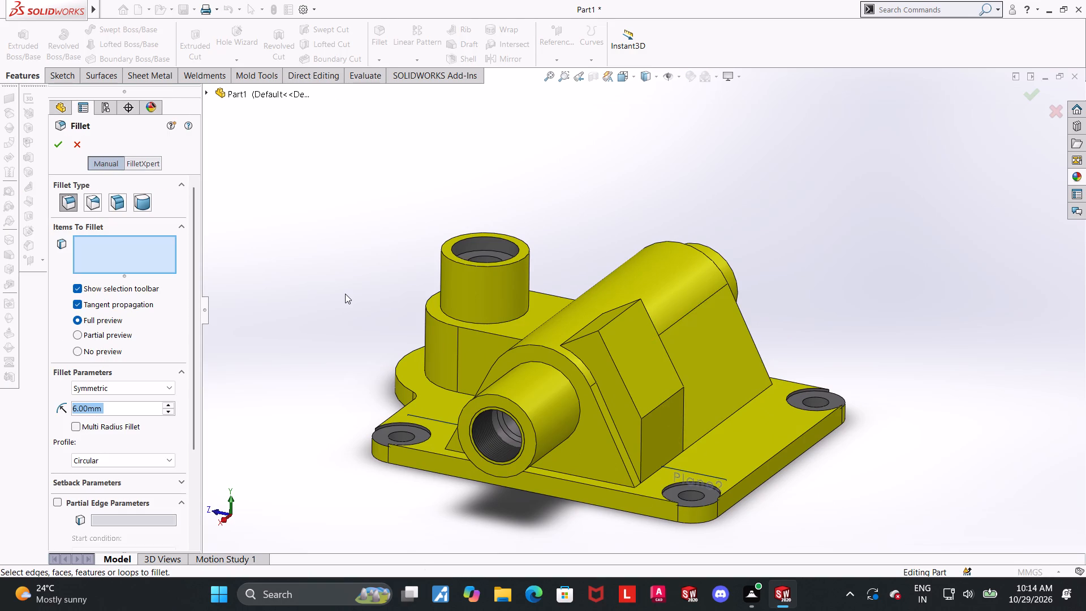
click(149, 199)
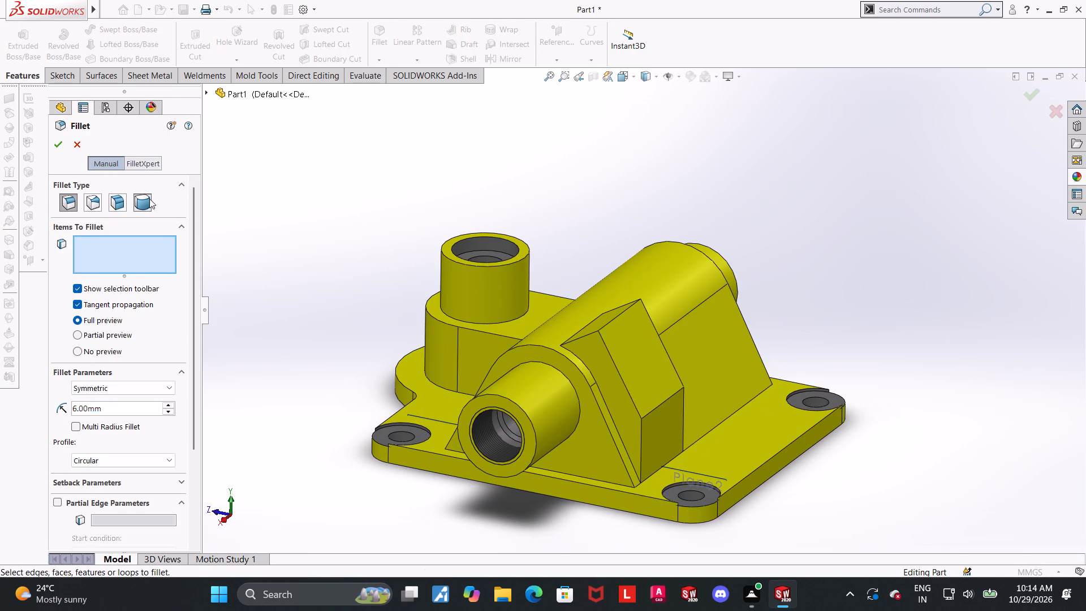
click(603, 364)
middle_drag(619, 342, 650, 421)
click(642, 380)
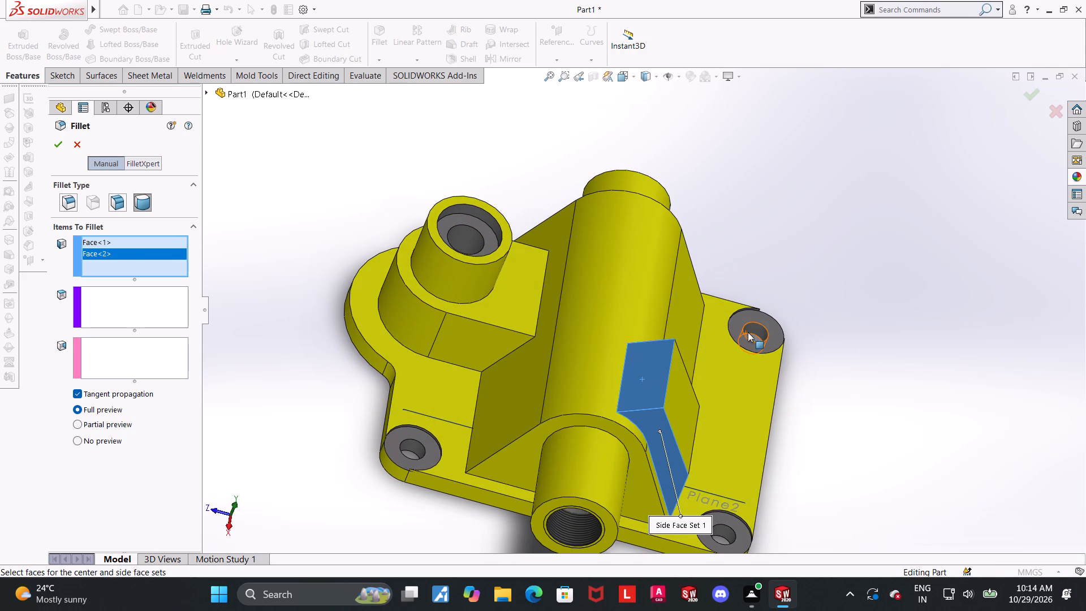
right_click(133, 255)
click(148, 273)
click(140, 302)
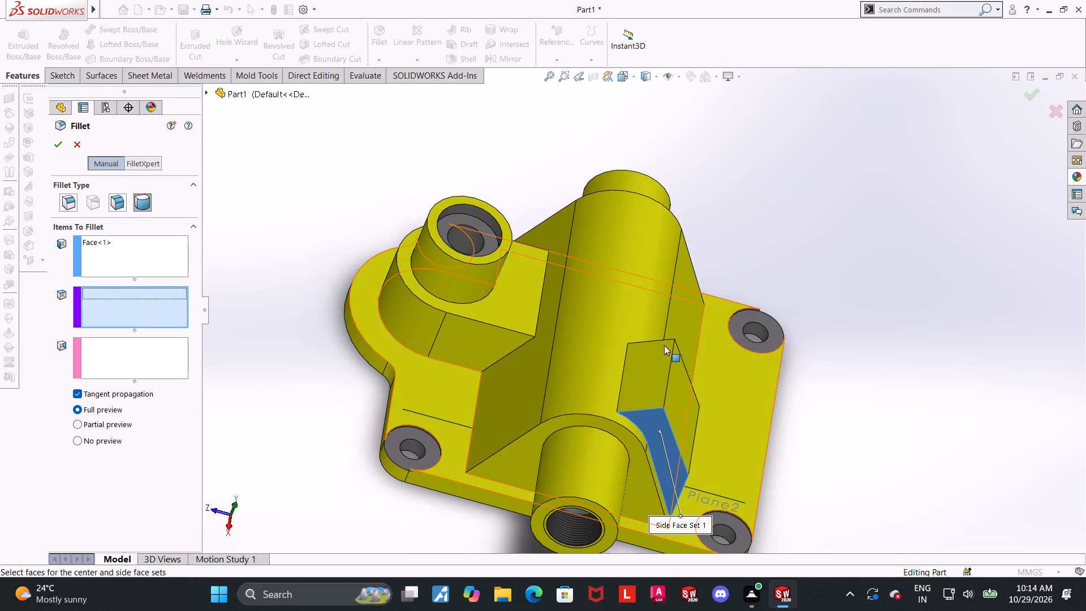
click(669, 363)
middle_drag(684, 365, 622, 405)
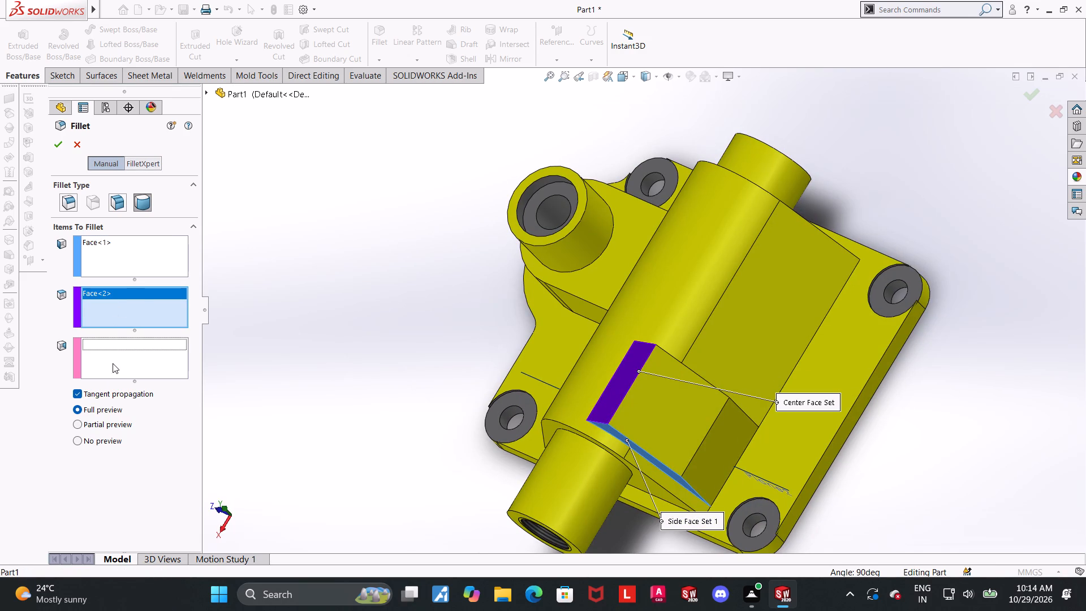
click(113, 363)
middle_drag(472, 338, 422, 354)
click(509, 409)
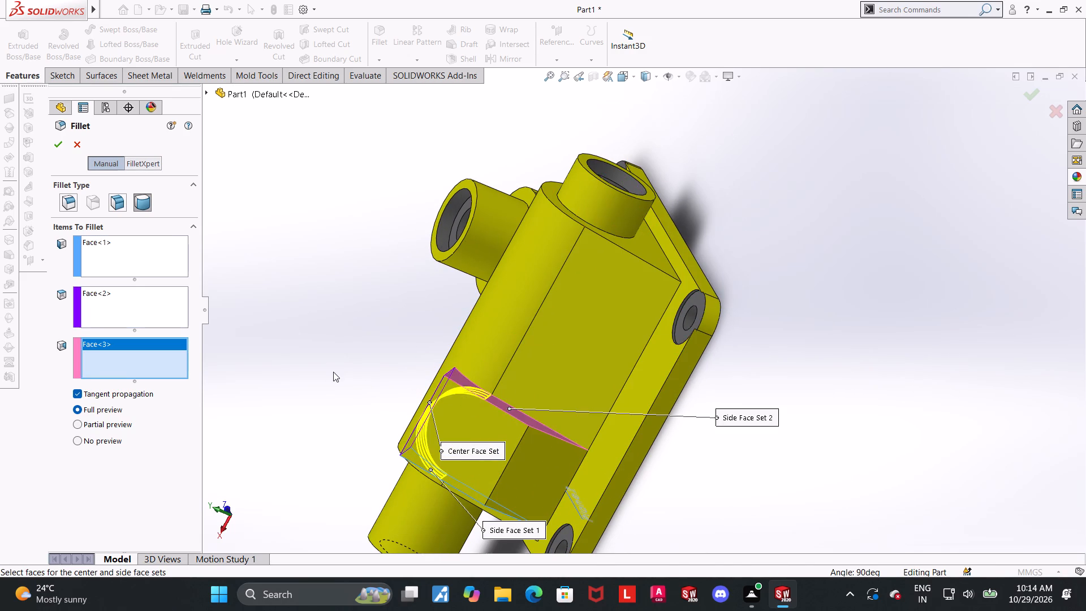
middle_drag(423, 380, 439, 323)
click(61, 149)
click(807, 361)
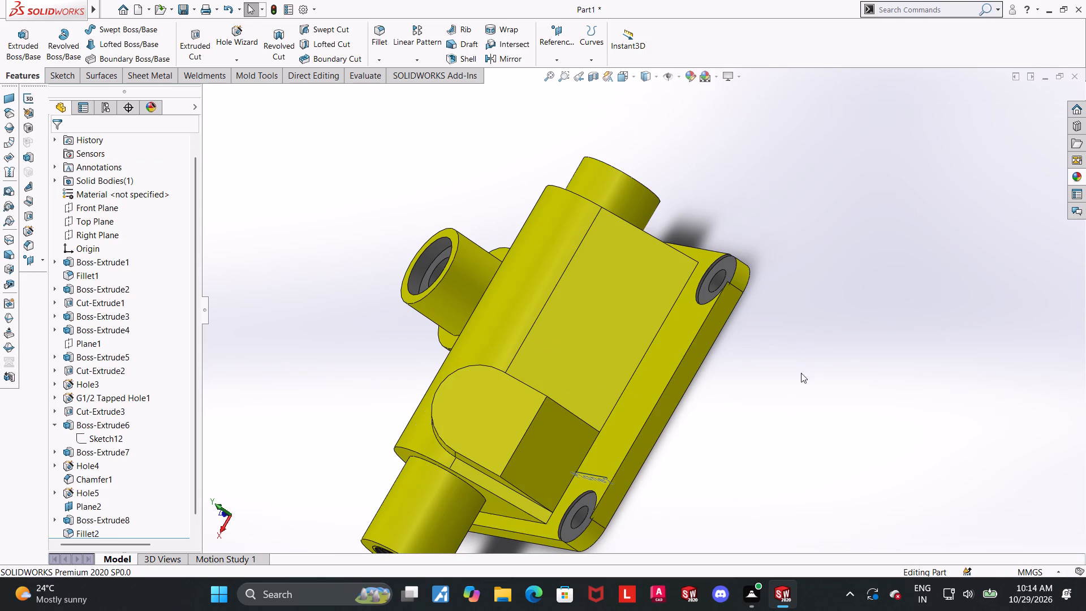
Inspect the rounded angled boss from several angles and in the Back view.
middle_drag(698, 431, 726, 319)
scroll(739, 335, up, 3)
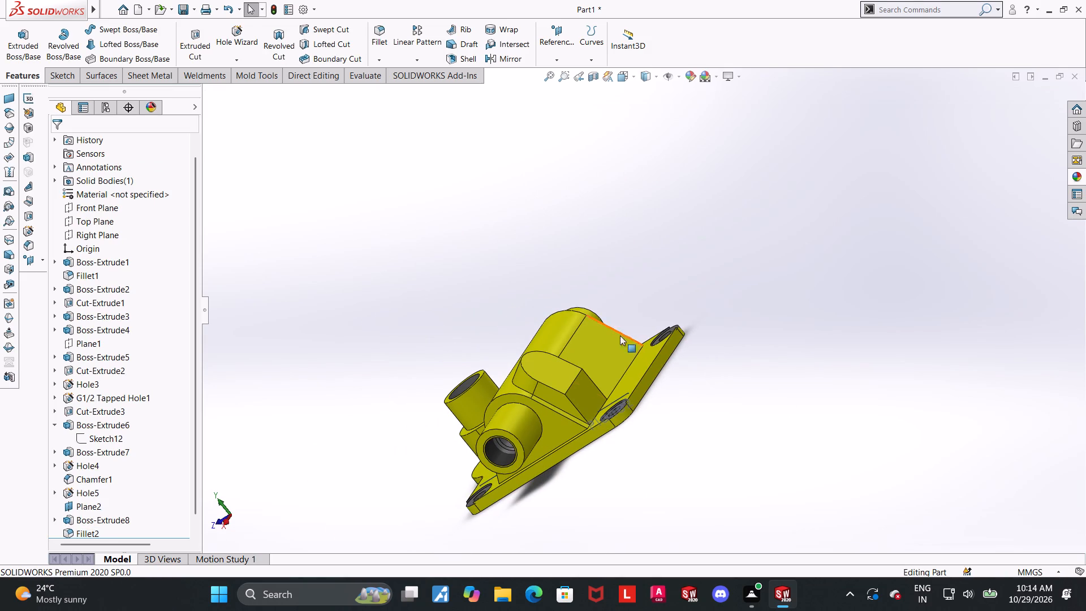
scroll(600, 335, down, 4)
middle_drag(568, 337, 573, 315)
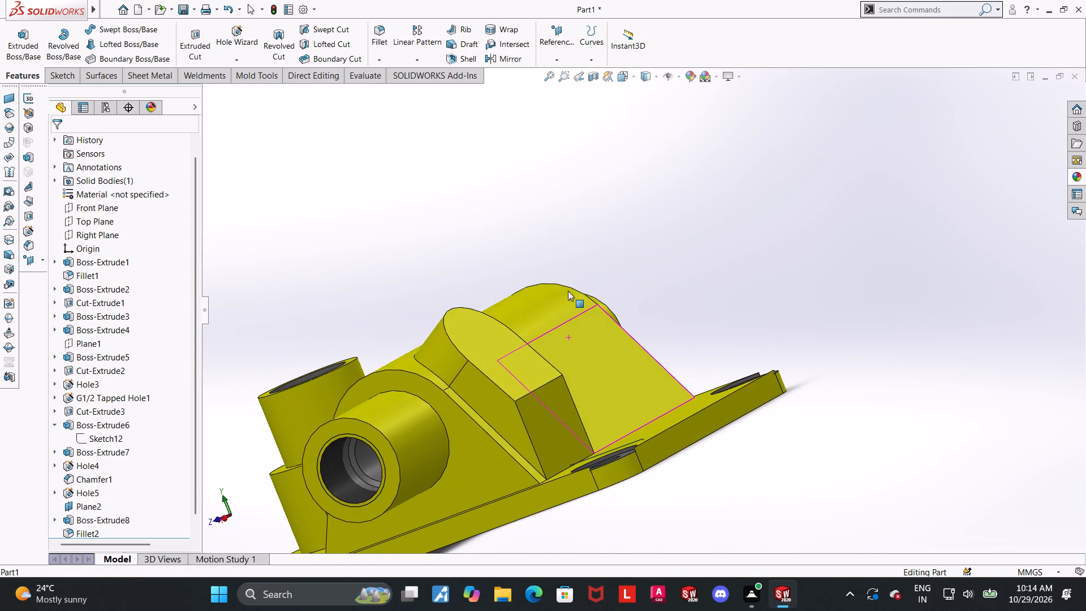
scroll(566, 298, up, 3)
scroll(564, 305, down, 1)
middle_drag(549, 311, 465, 377)
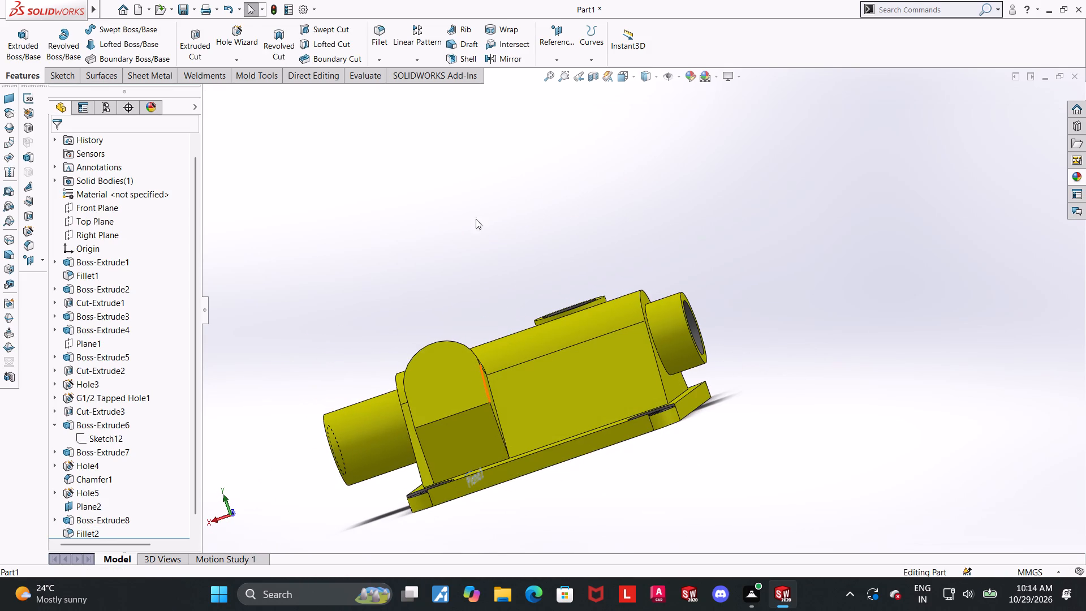
click(628, 74)
click(511, 379)
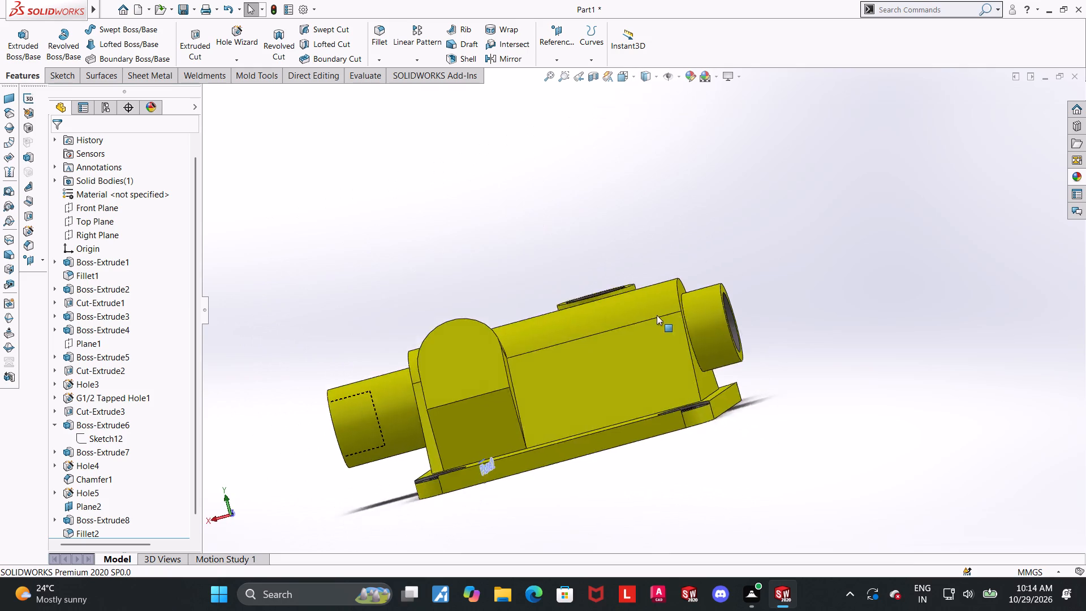
scroll(648, 198, down, 2)
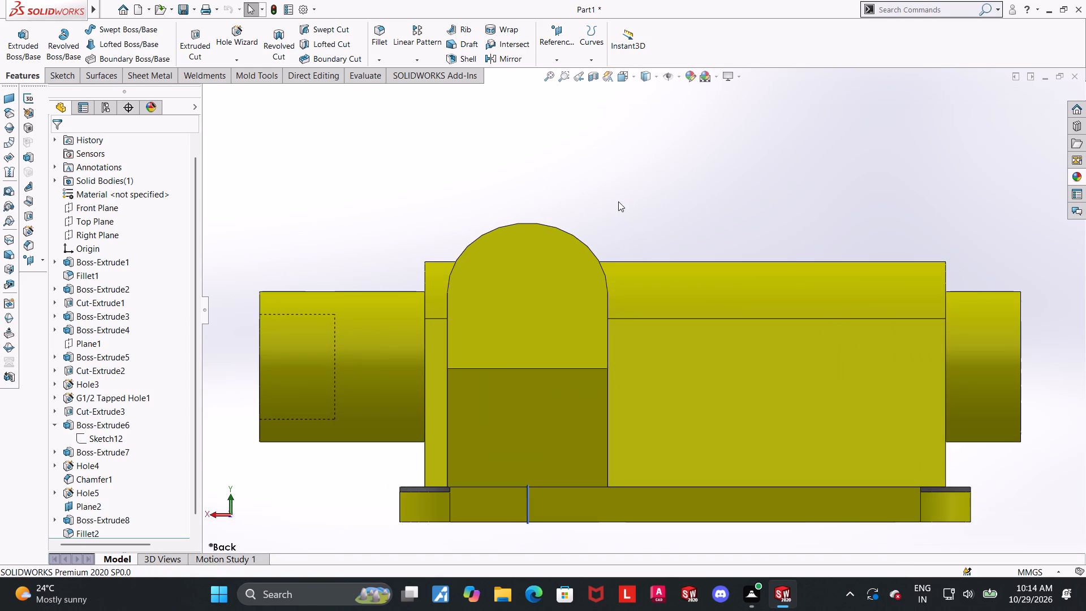
Start a Hole Wizard hole as a straight tap, using the ISO standard and the Tapped hole type.
scroll(609, 235, down, 1)
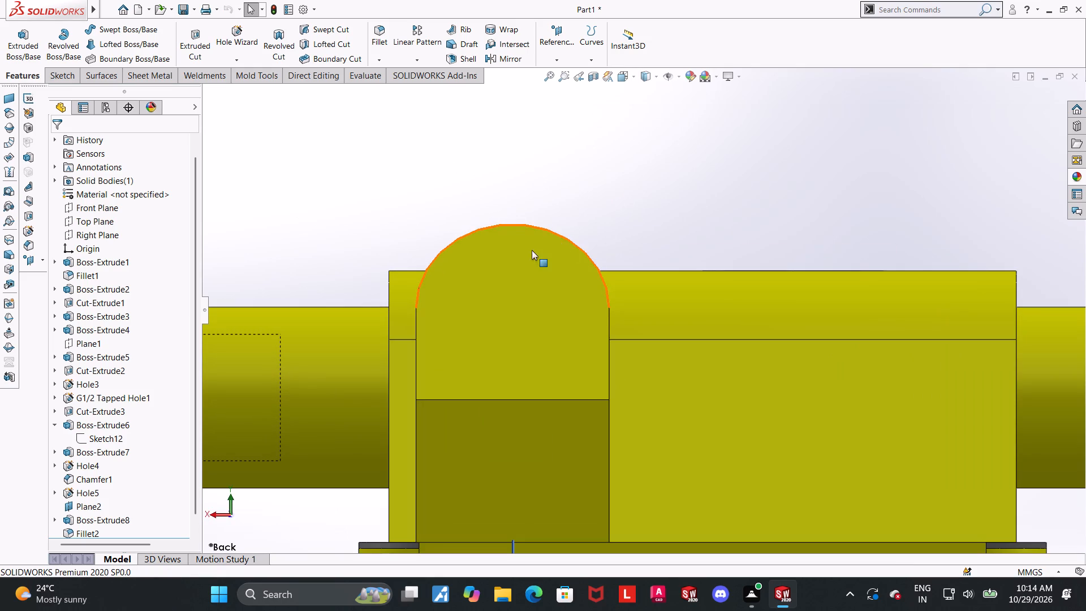
click(251, 39)
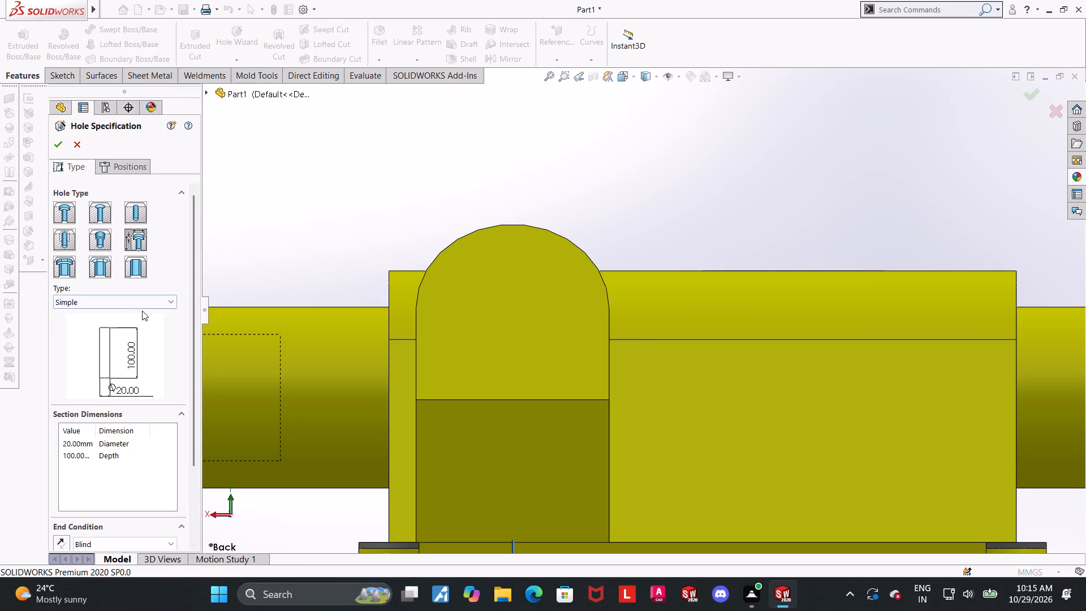
click(140, 308)
click(291, 216)
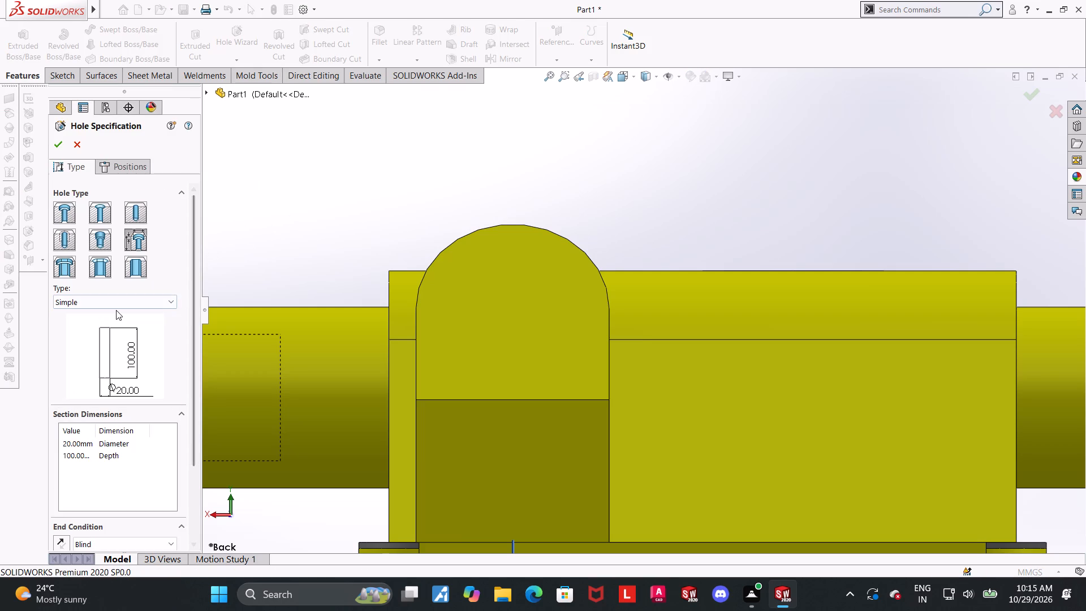
click(116, 310)
click(80, 301)
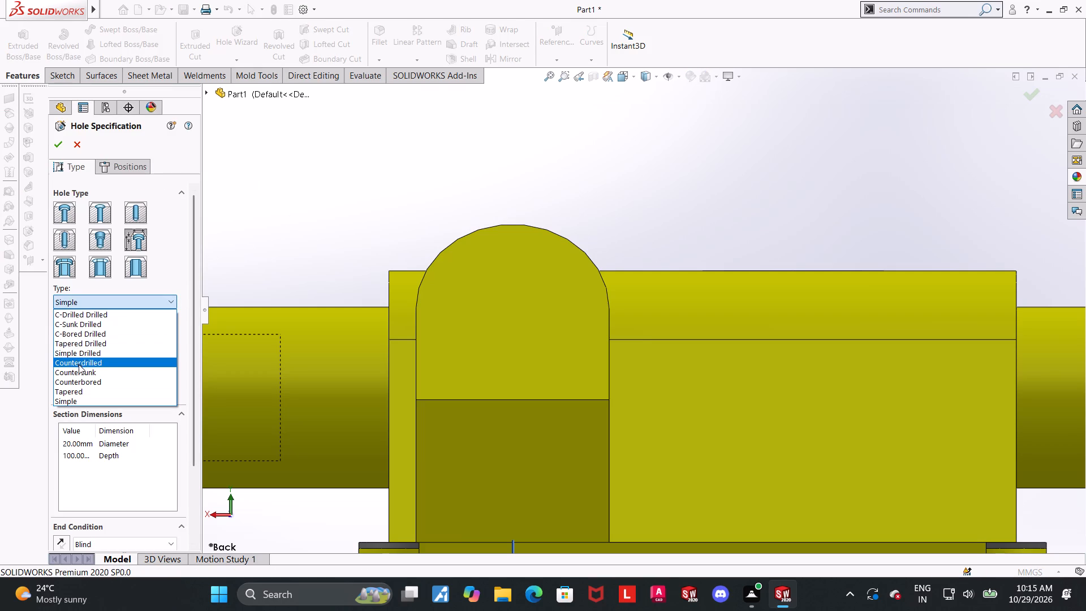
click(330, 280)
click(68, 236)
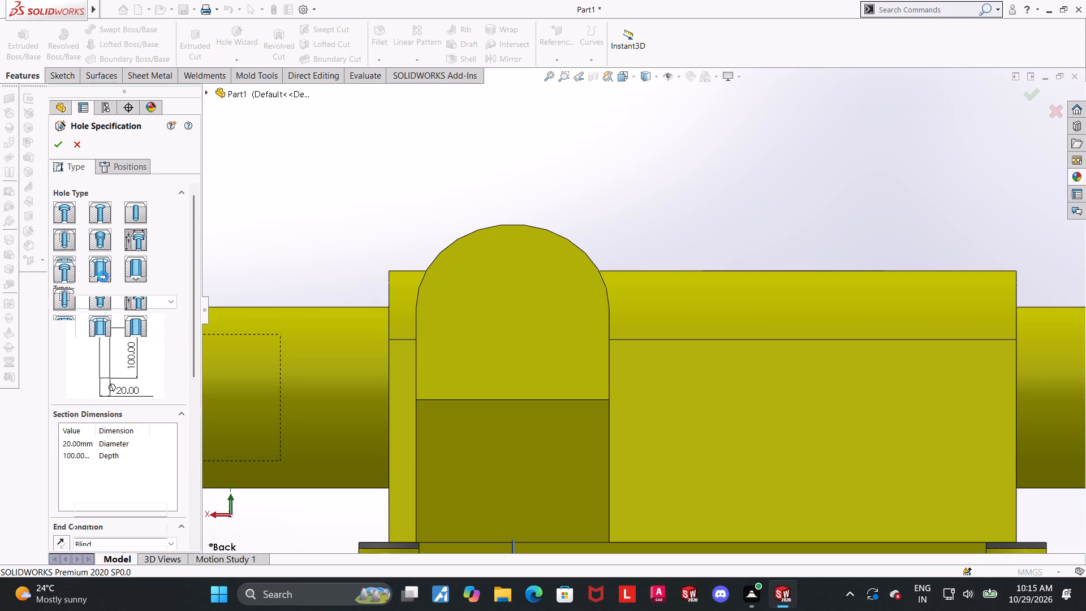
click(112, 365)
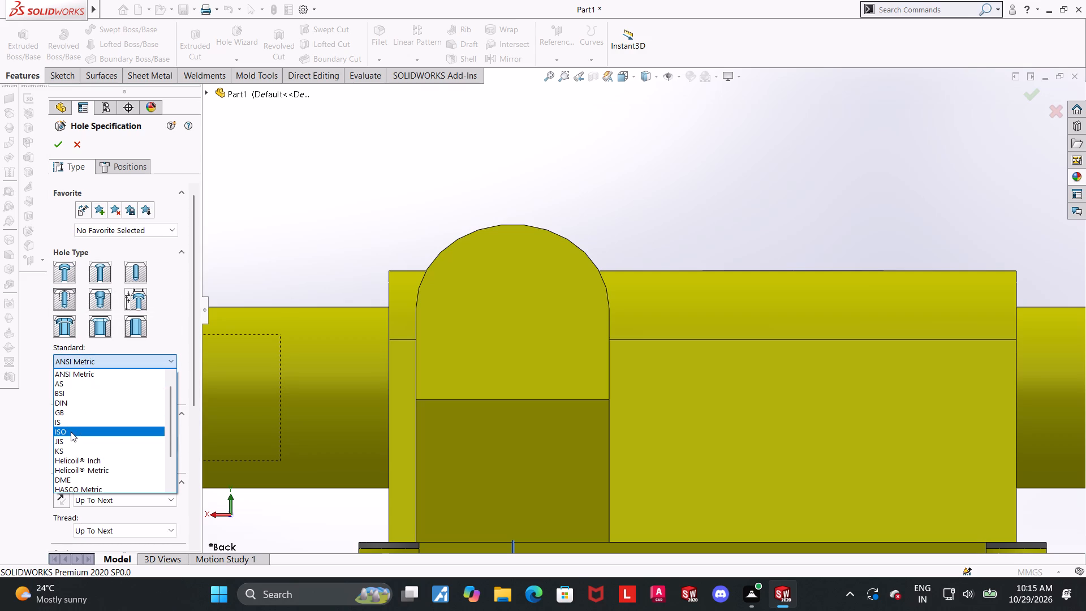
click(71, 432)
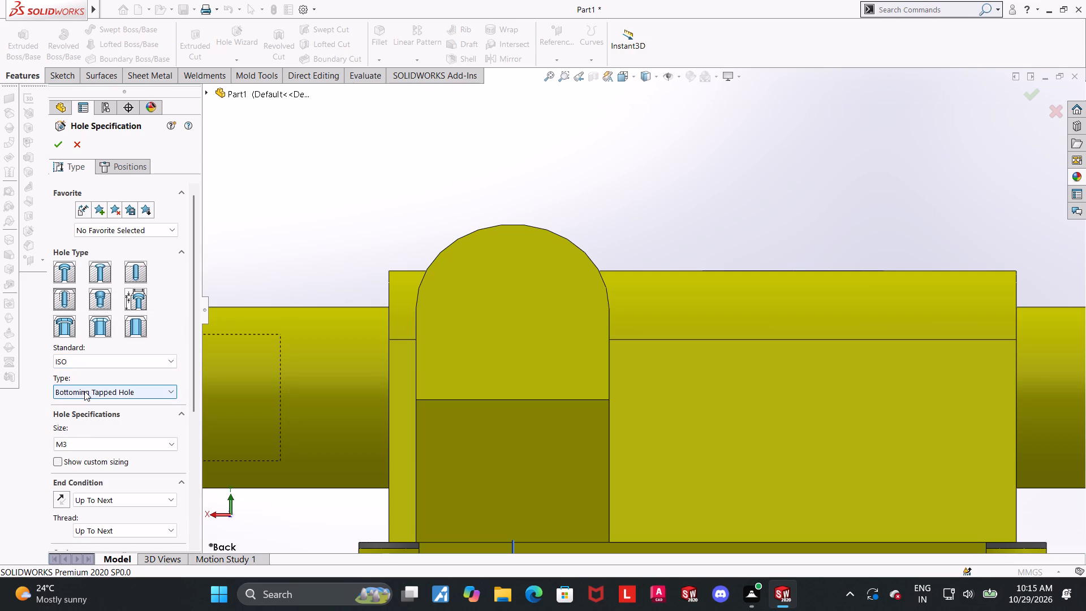
click(84, 391)
click(92, 427)
drag(193, 384, 195, 419)
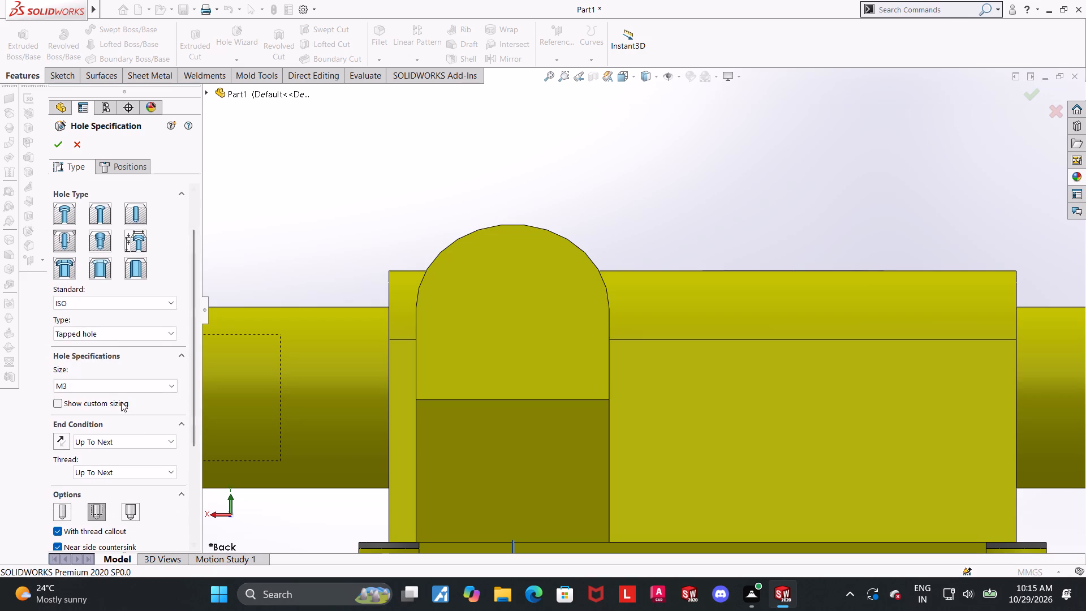
click(105, 337)
click(90, 349)
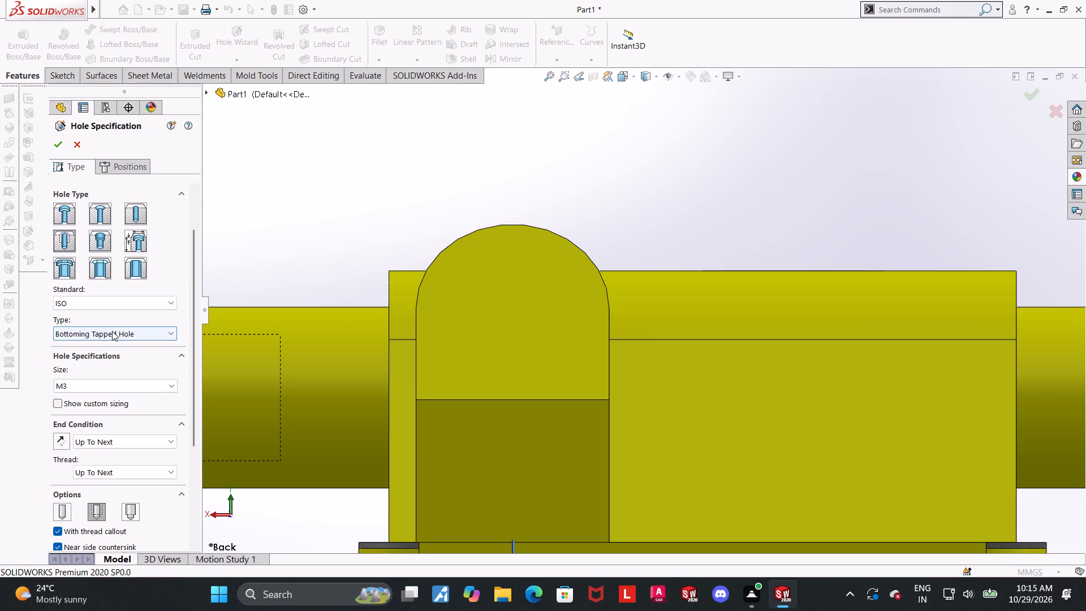
click(112, 331)
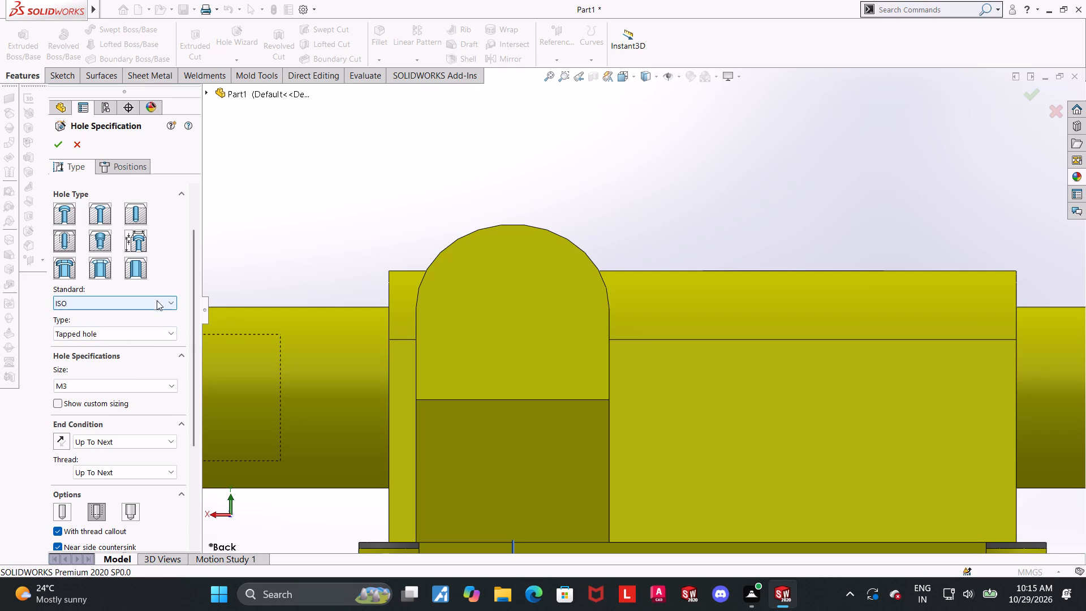
Set the tapped hole's size to M22x1.5 and its end condition to Blind.
click(121, 387)
scroll(89, 479, down, 5)
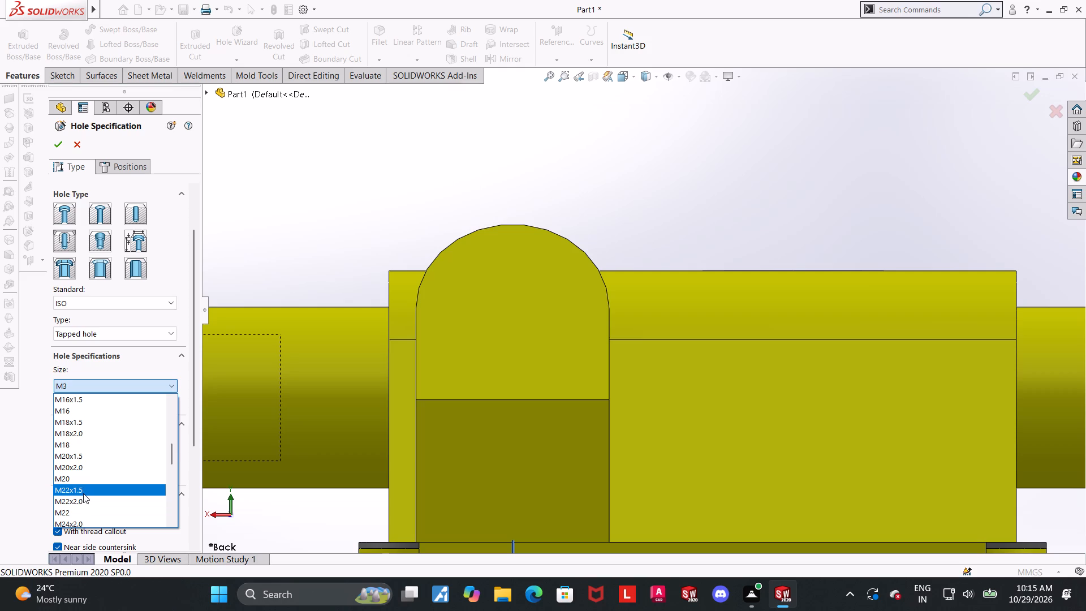
click(83, 493)
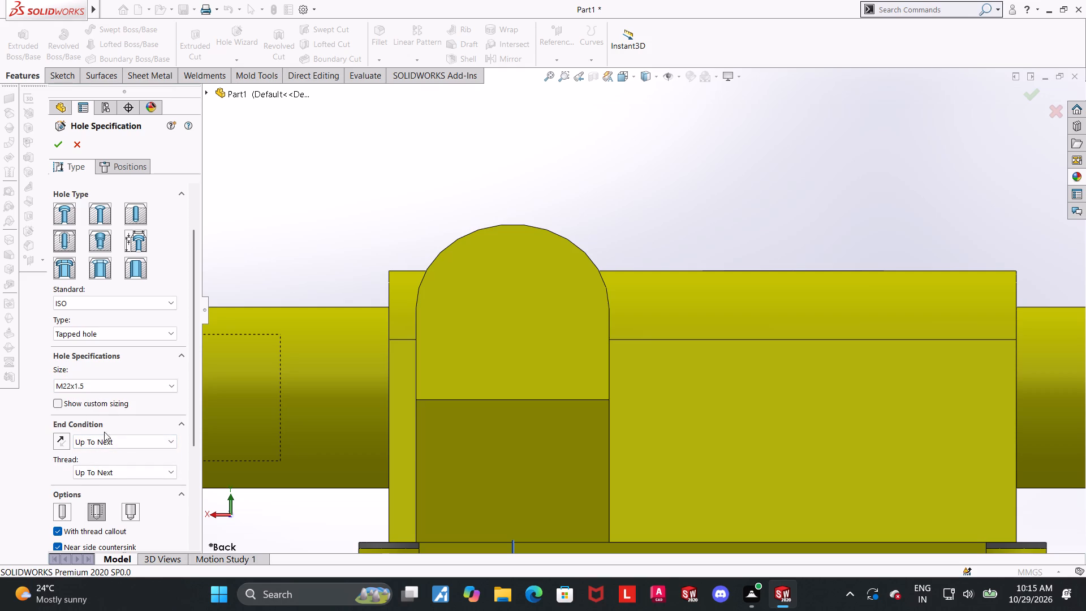
click(104, 437)
click(90, 456)
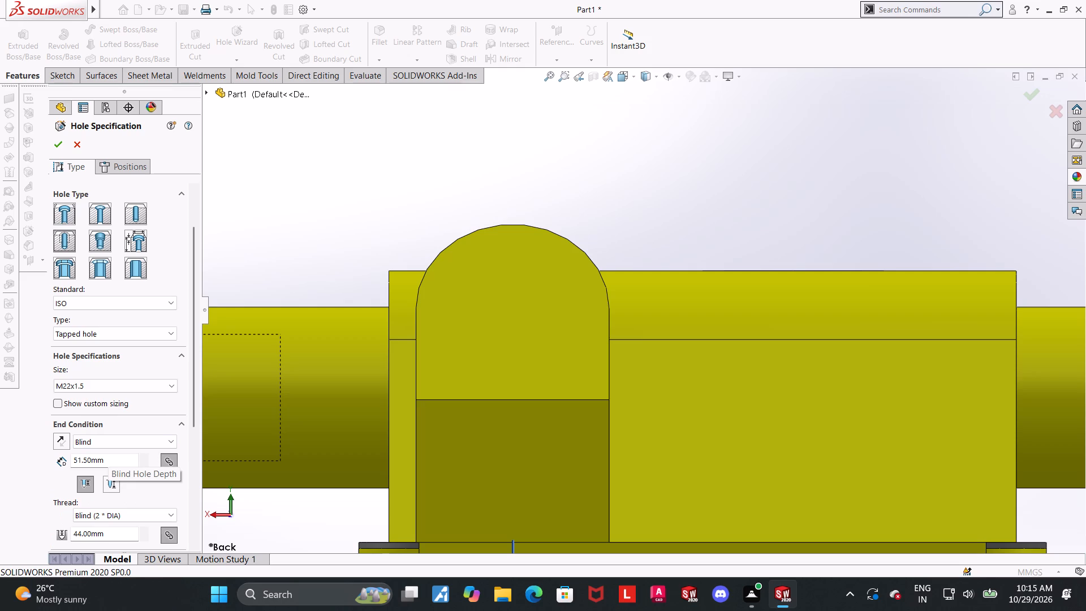
drag(189, 414, 189, 454)
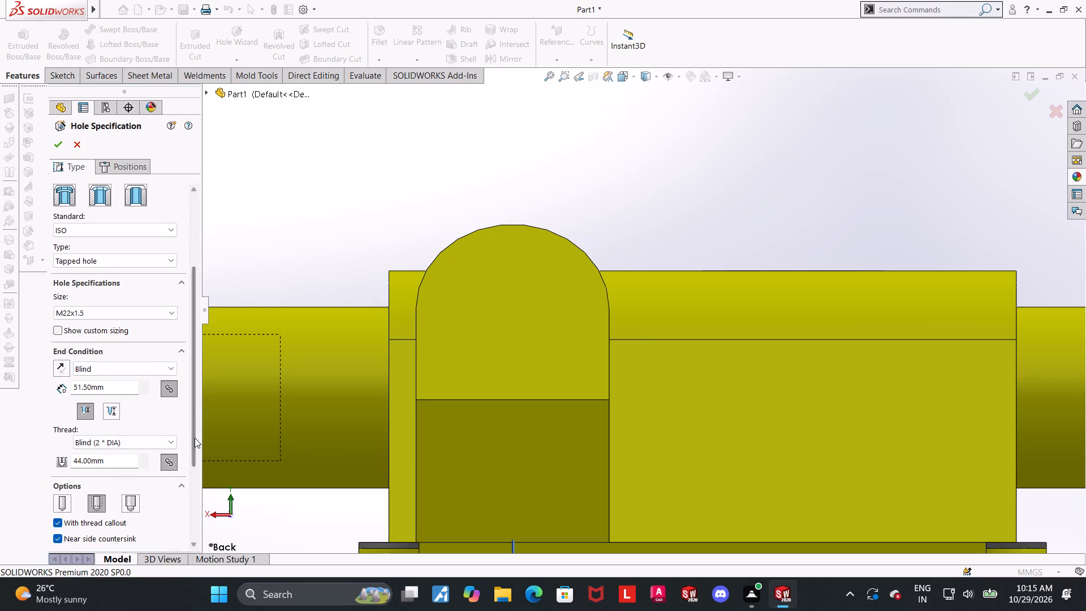
drag(196, 434, 185, 518)
click(58, 407)
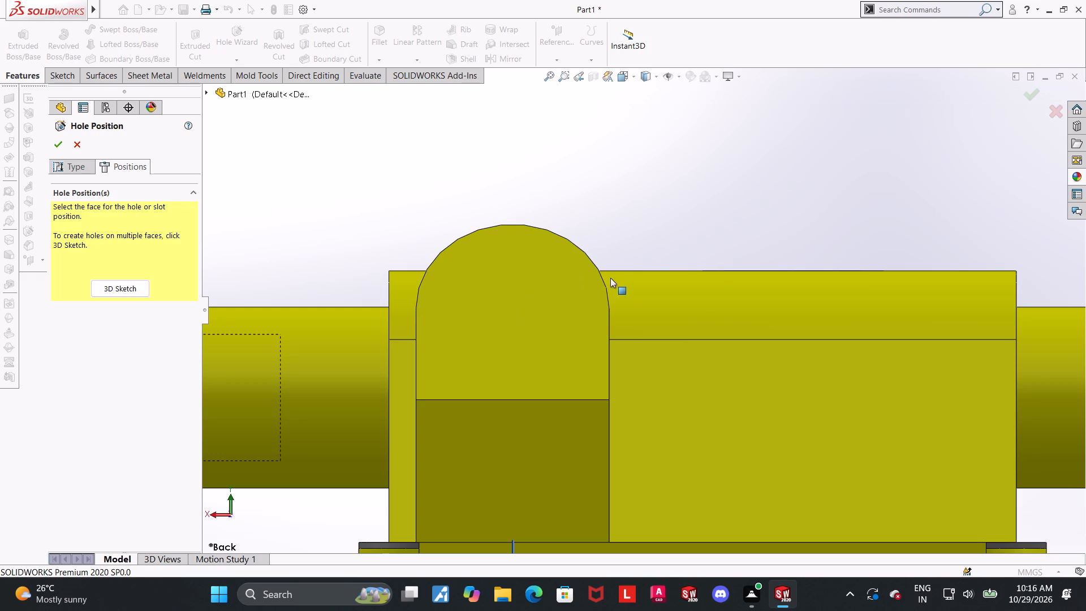
Choose the angled boss's inclined face for the hole and place its centre point near the centre of the rounded end.
click(526, 309)
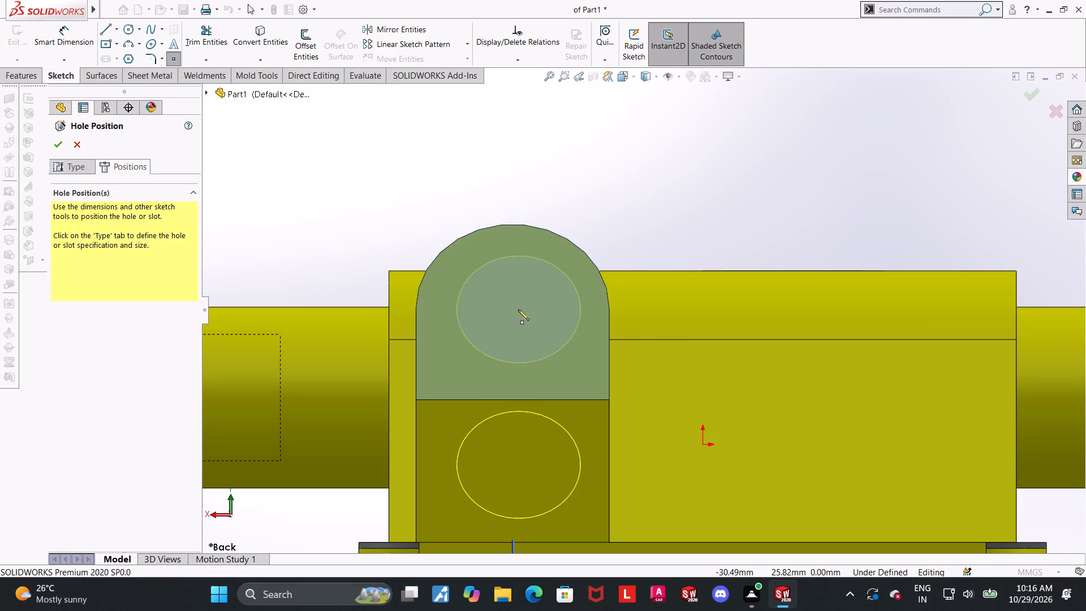
click(511, 313)
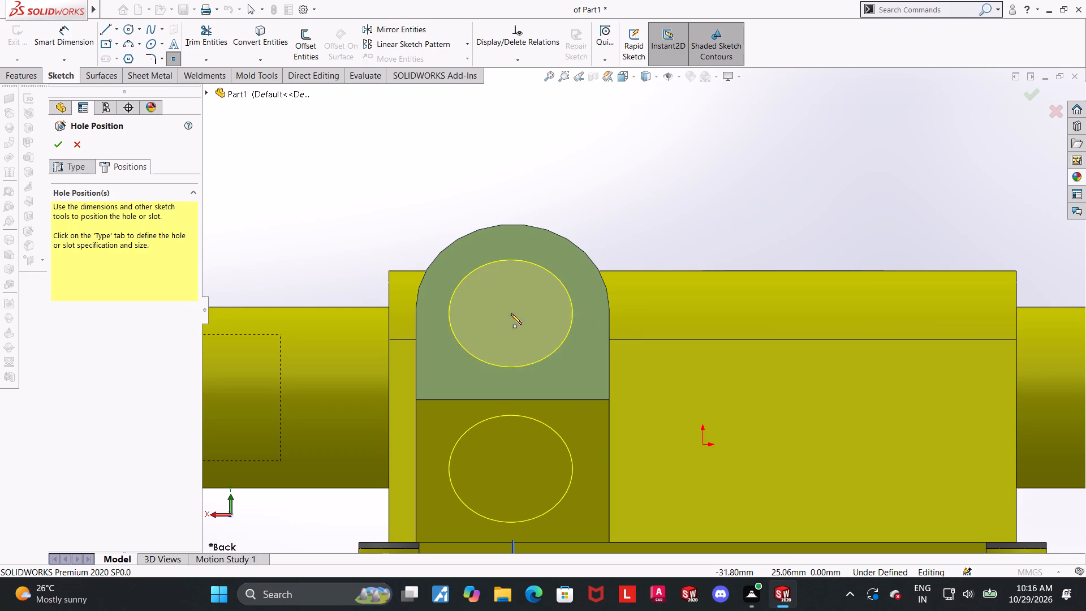
key(Escape)
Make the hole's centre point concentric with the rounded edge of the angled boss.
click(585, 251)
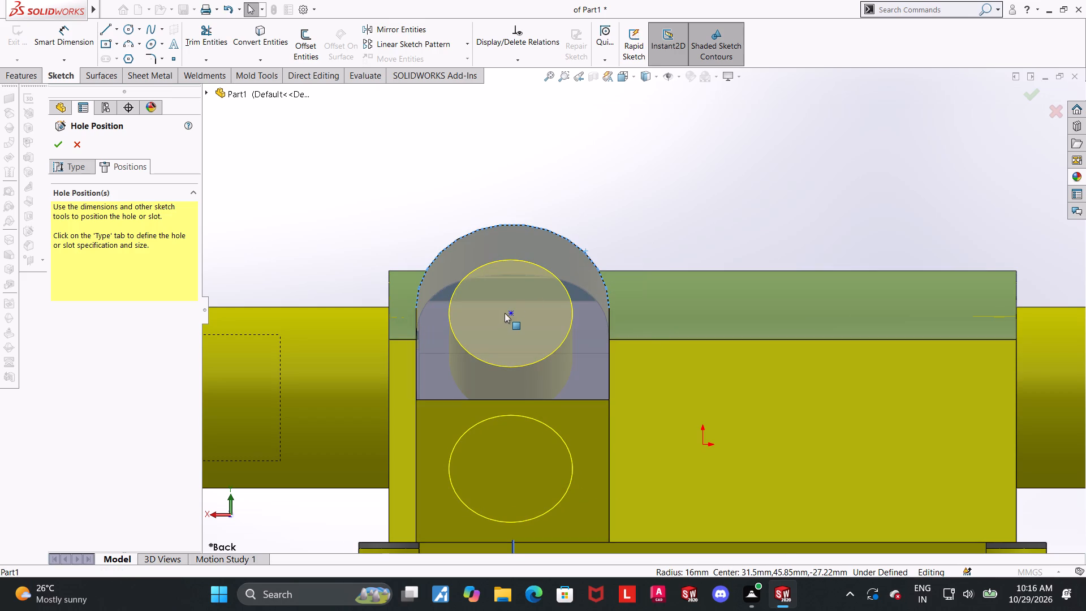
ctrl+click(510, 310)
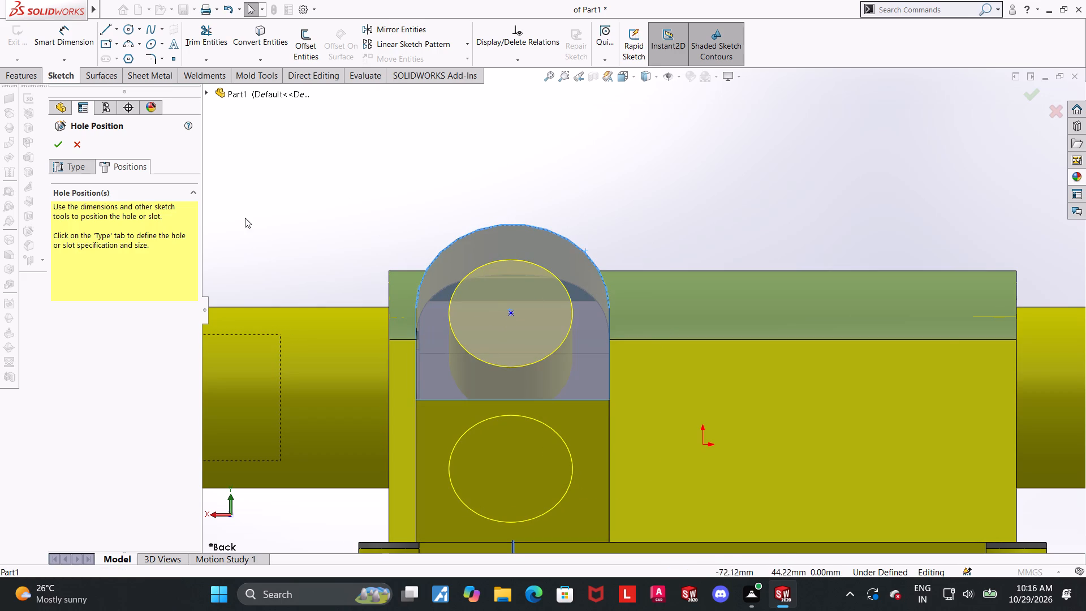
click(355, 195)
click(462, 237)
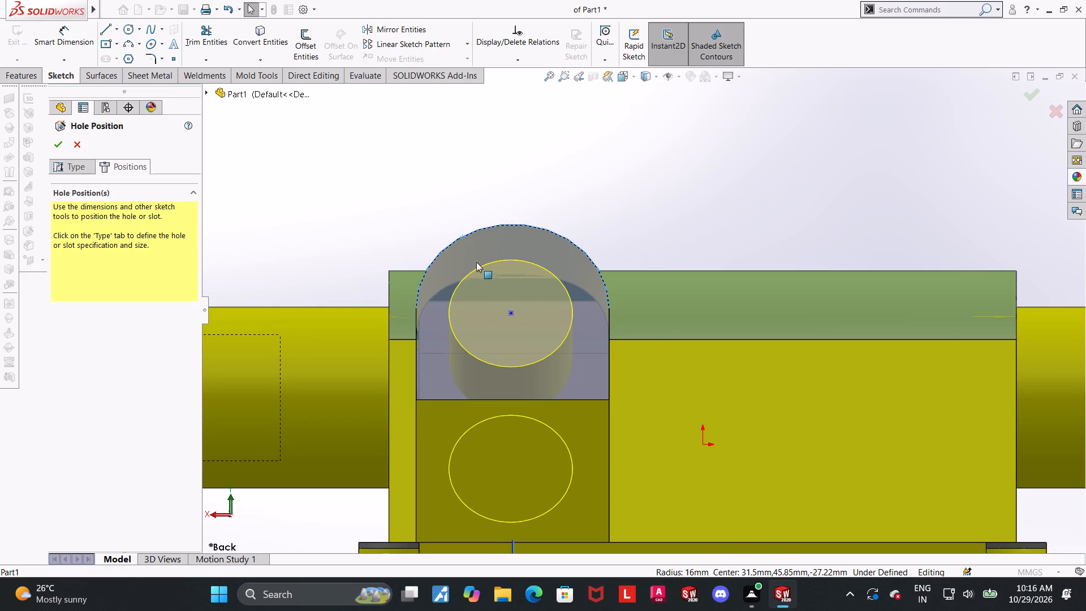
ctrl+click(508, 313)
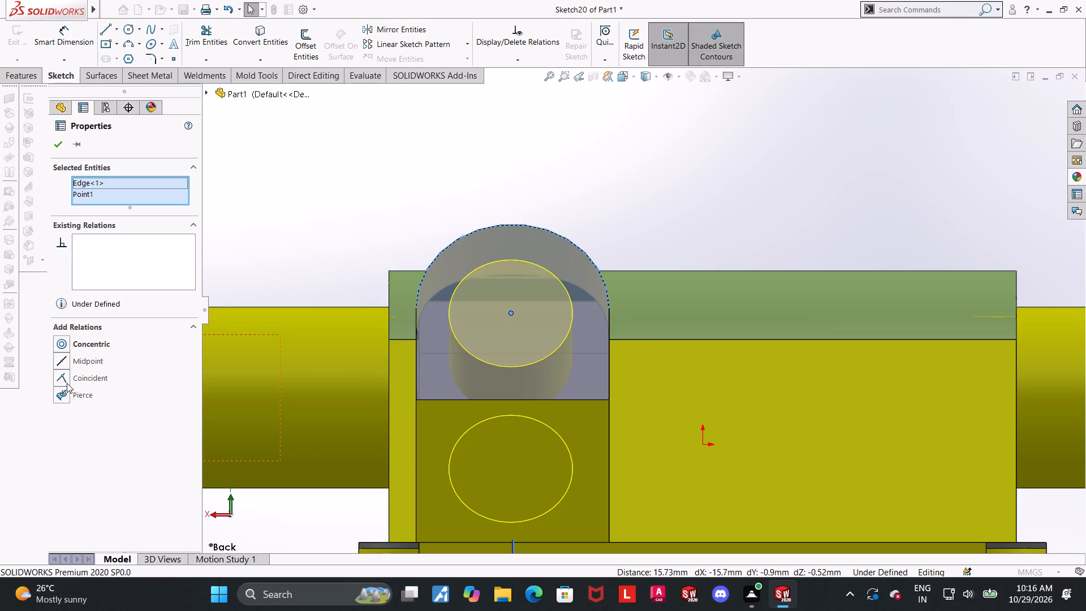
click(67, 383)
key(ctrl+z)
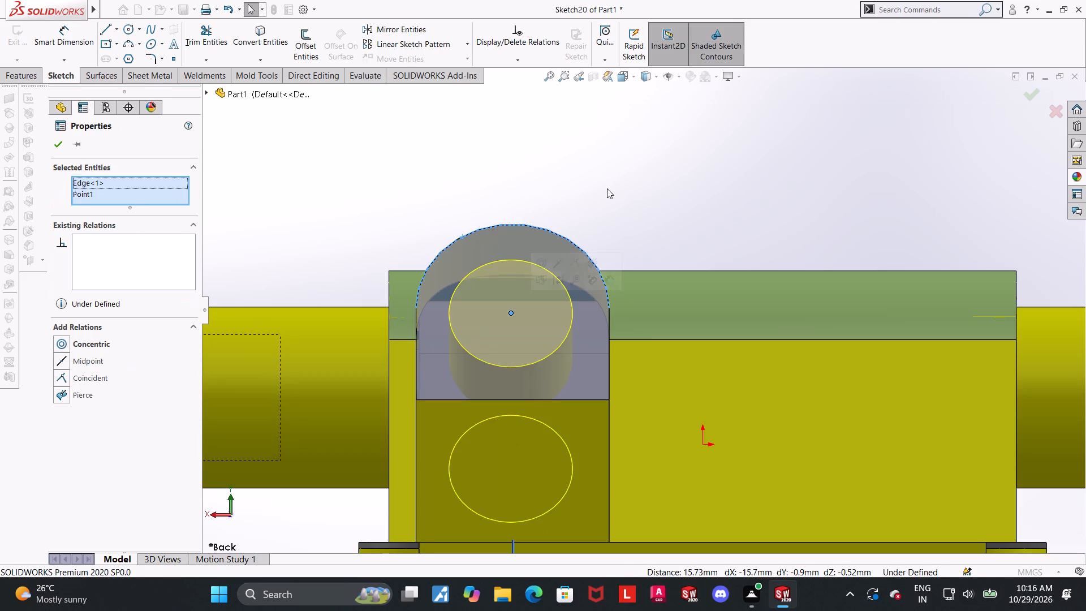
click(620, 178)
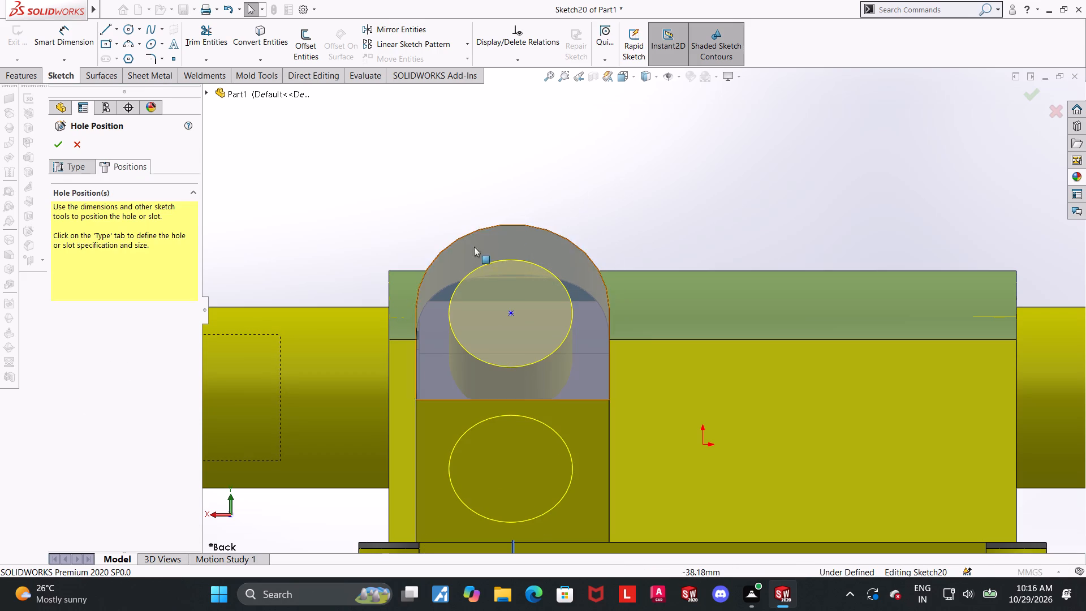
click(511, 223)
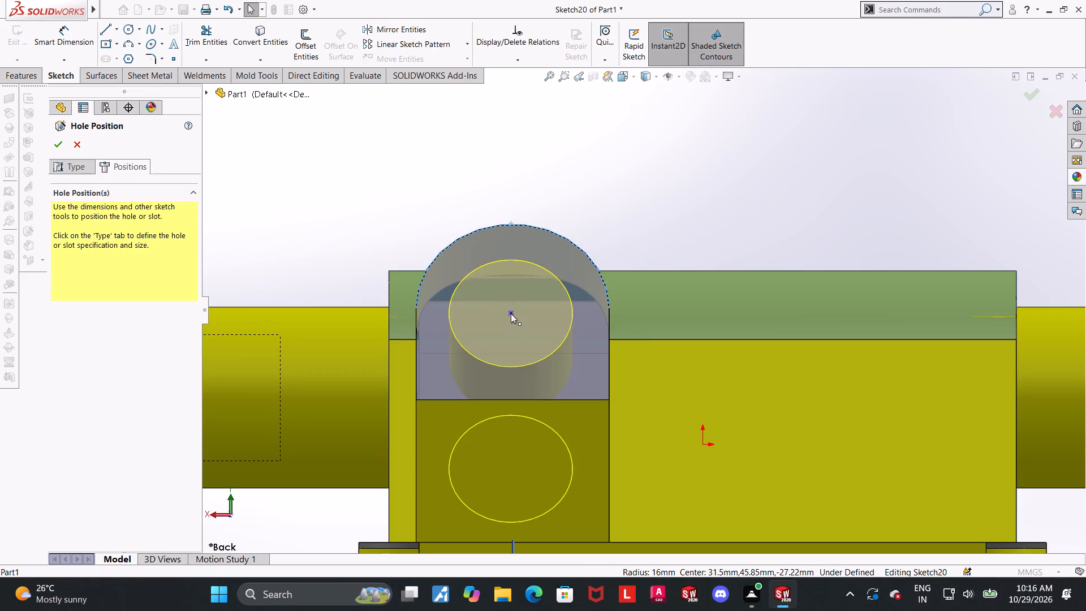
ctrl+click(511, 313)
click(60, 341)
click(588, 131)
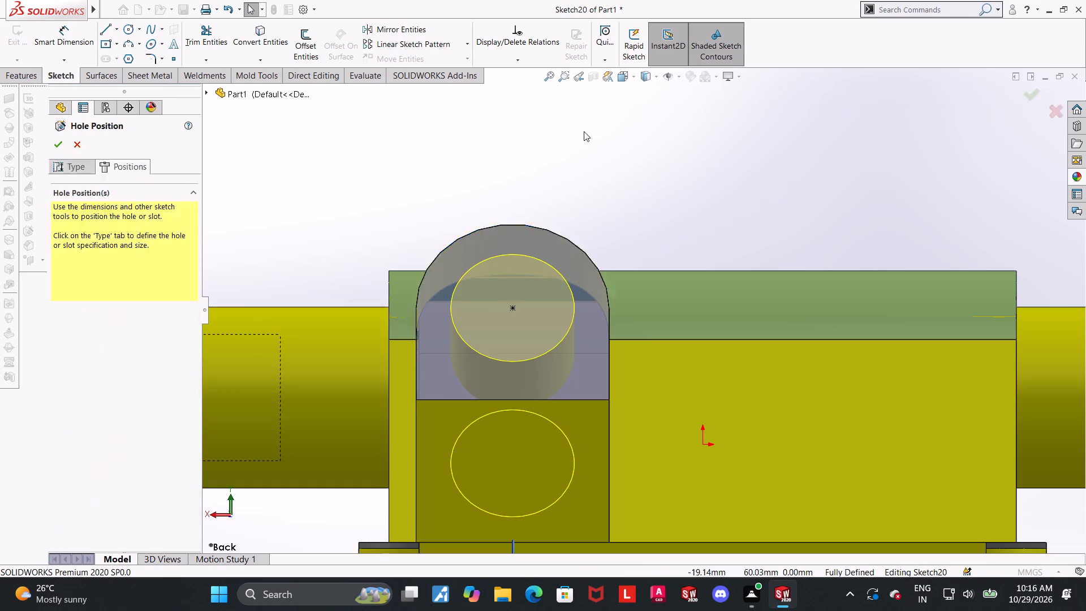
Show the angled boss's extrusion sketch, Sketch19, and compare the hole's centre point with the sketch lines.
click(210, 98)
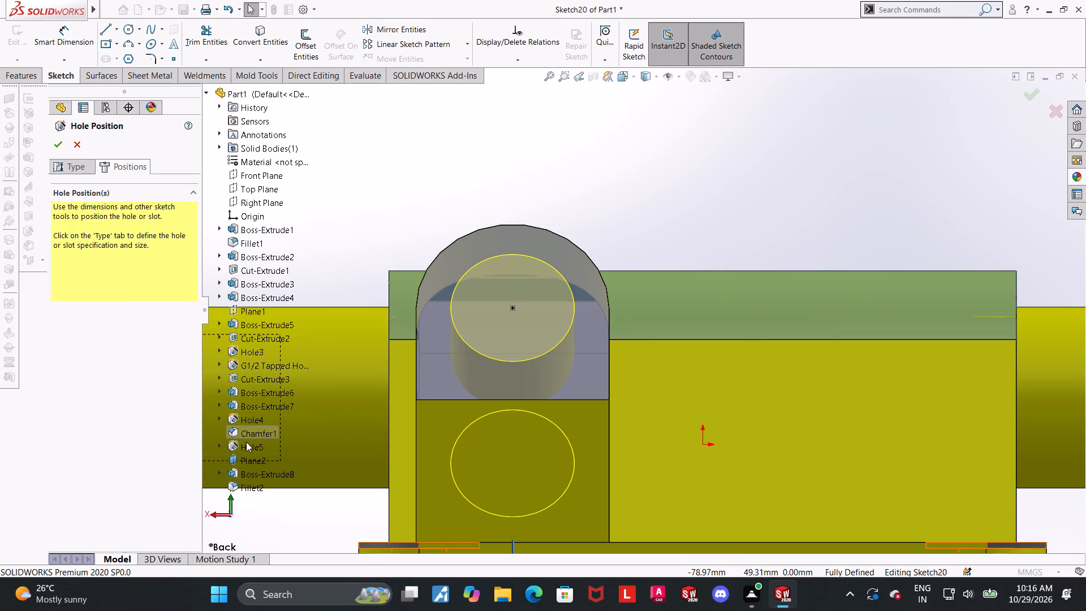
click(216, 471)
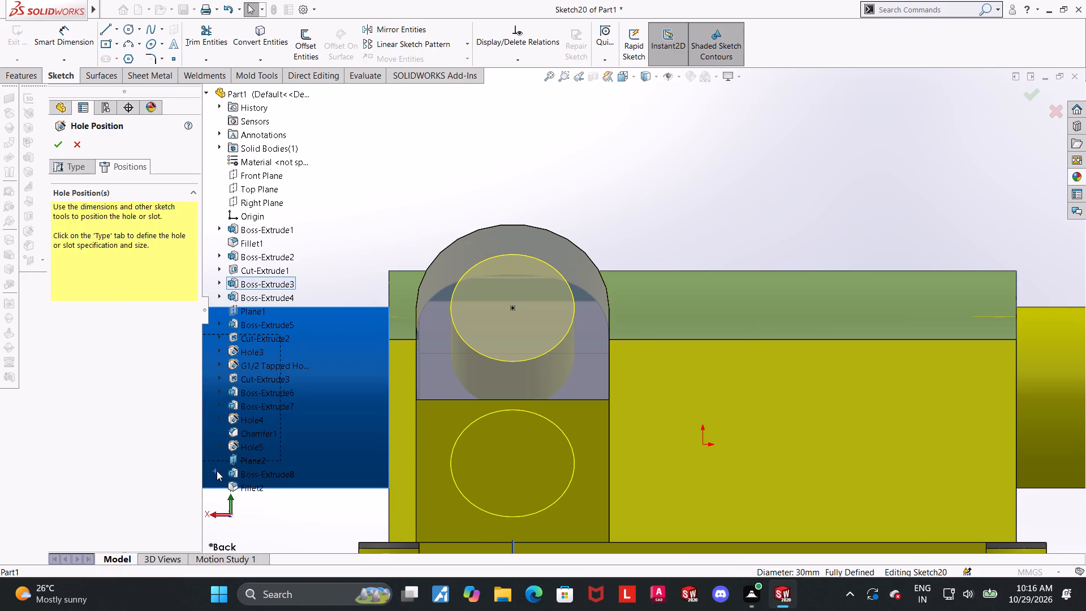
click(219, 471)
click(491, 111)
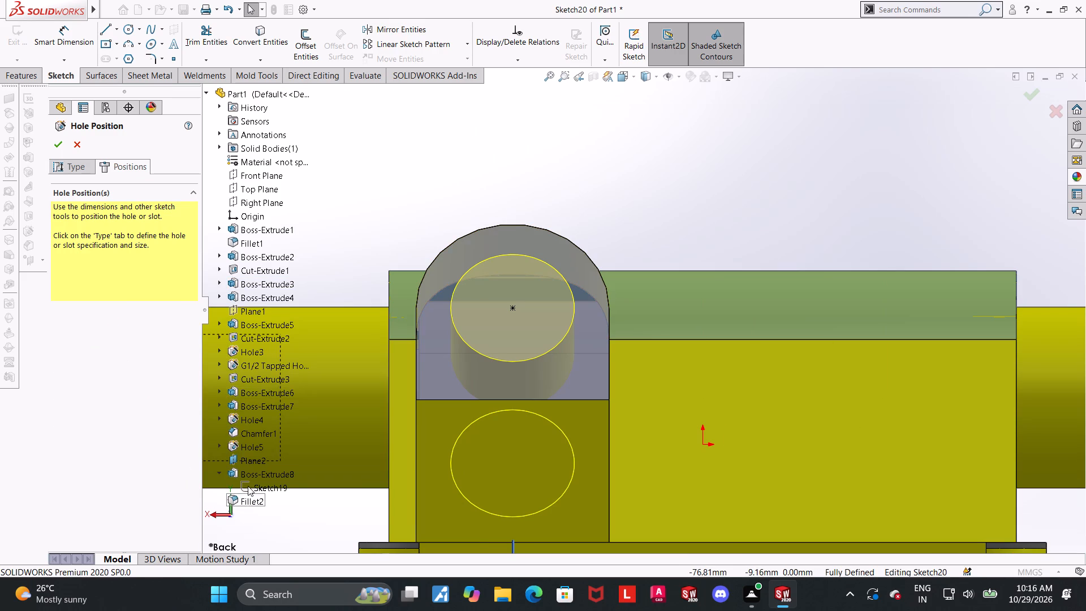
click(248, 487)
click(637, 174)
middle_drag(671, 197, 644, 208)
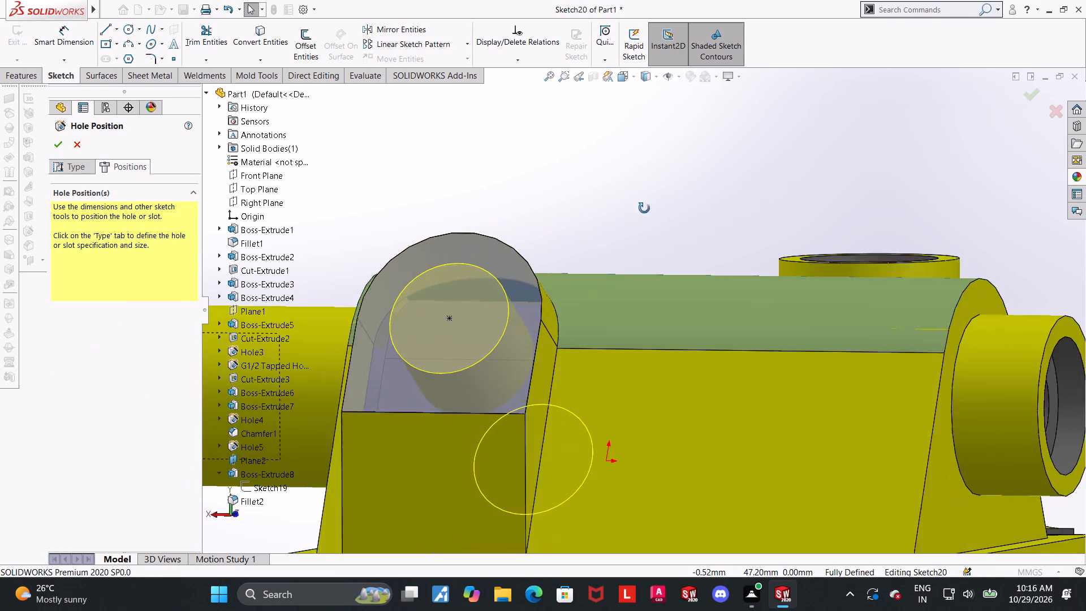
middle_drag(644, 208, 644, 209)
click(251, 486)
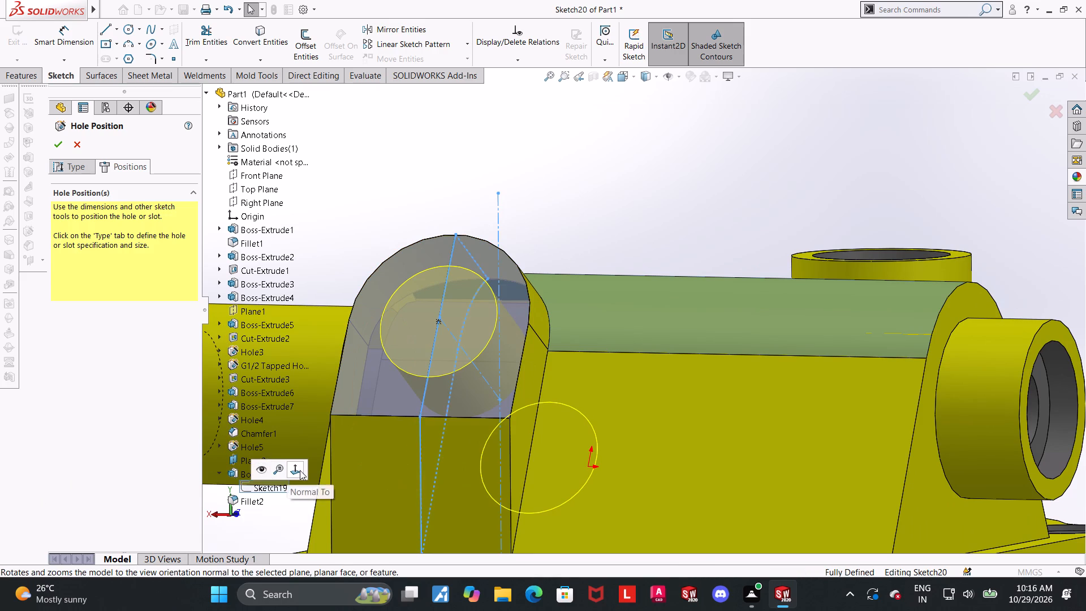
click(266, 474)
click(718, 205)
scroll(481, 304, down, 8)
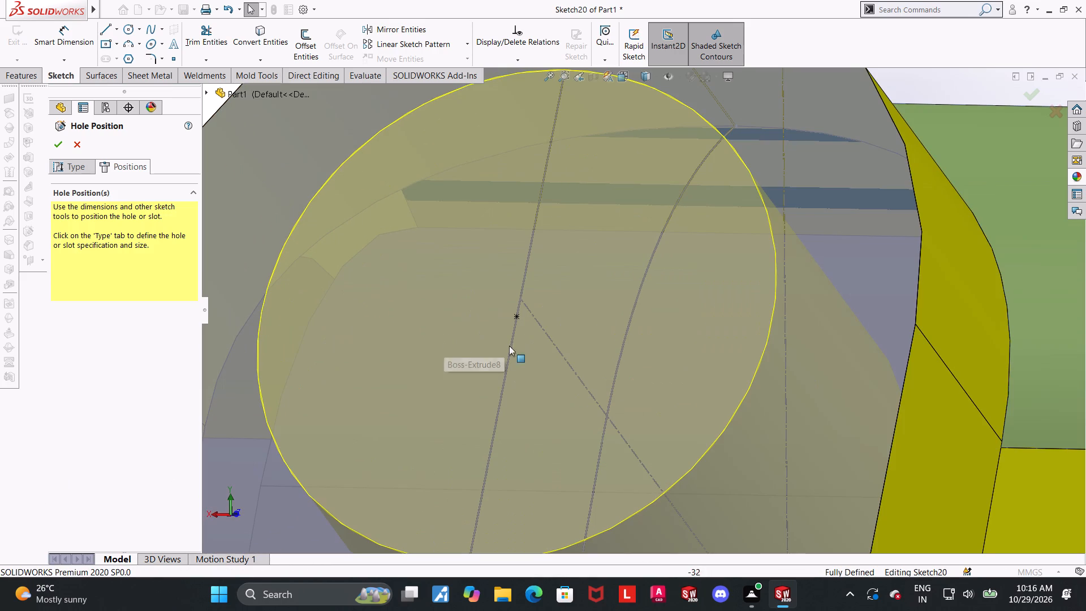
scroll(404, 281, up, 2)
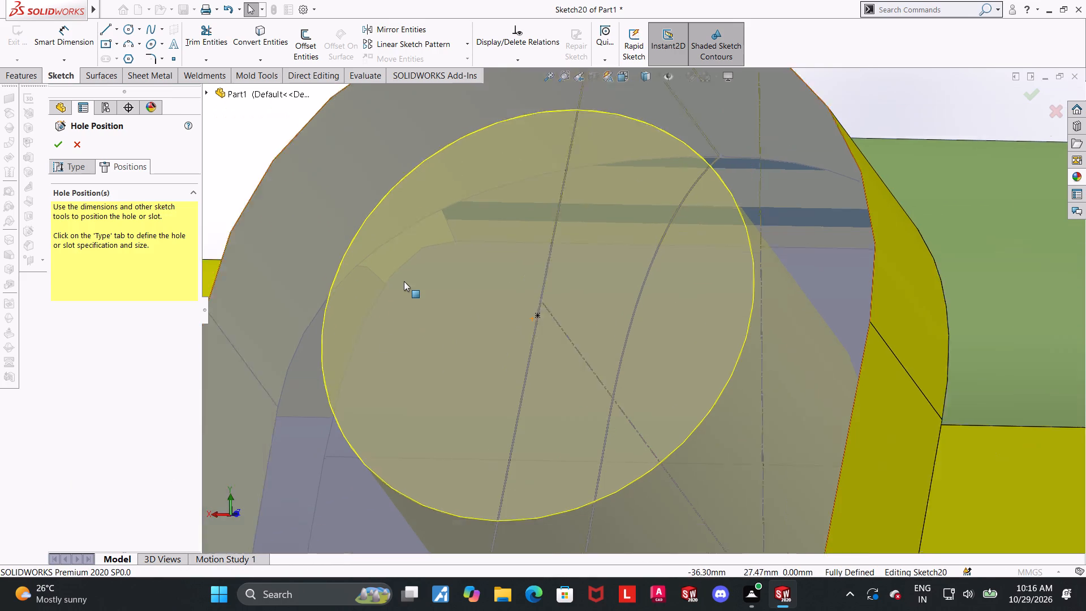
scroll(404, 281, up, 2)
Delete the hole's centre point and restart hole placement on the angled boss's face.
right_click(584, 315)
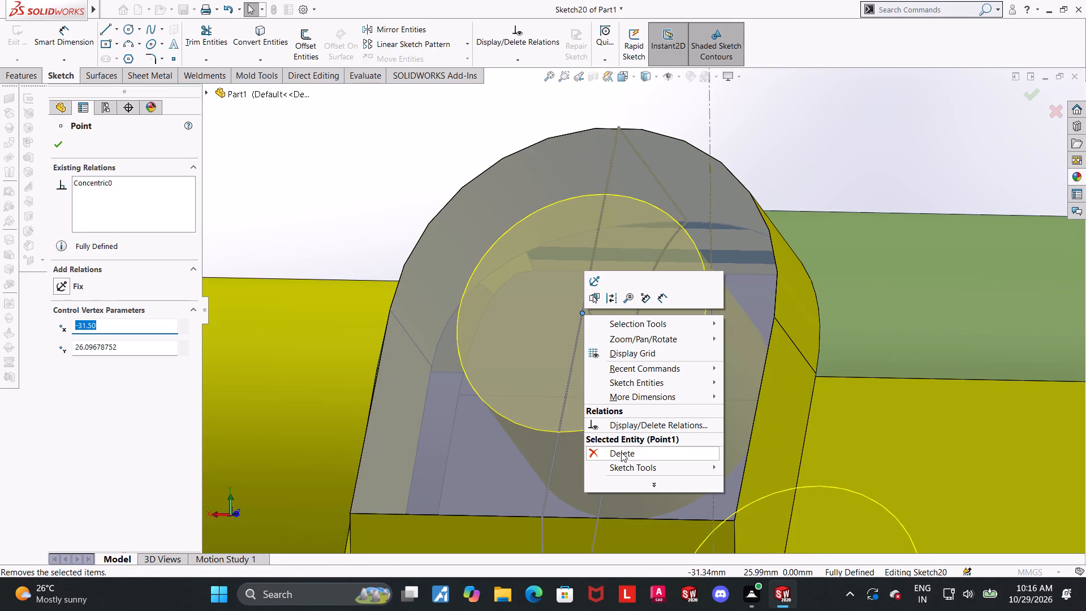
click(621, 453)
click(73, 172)
click(106, 169)
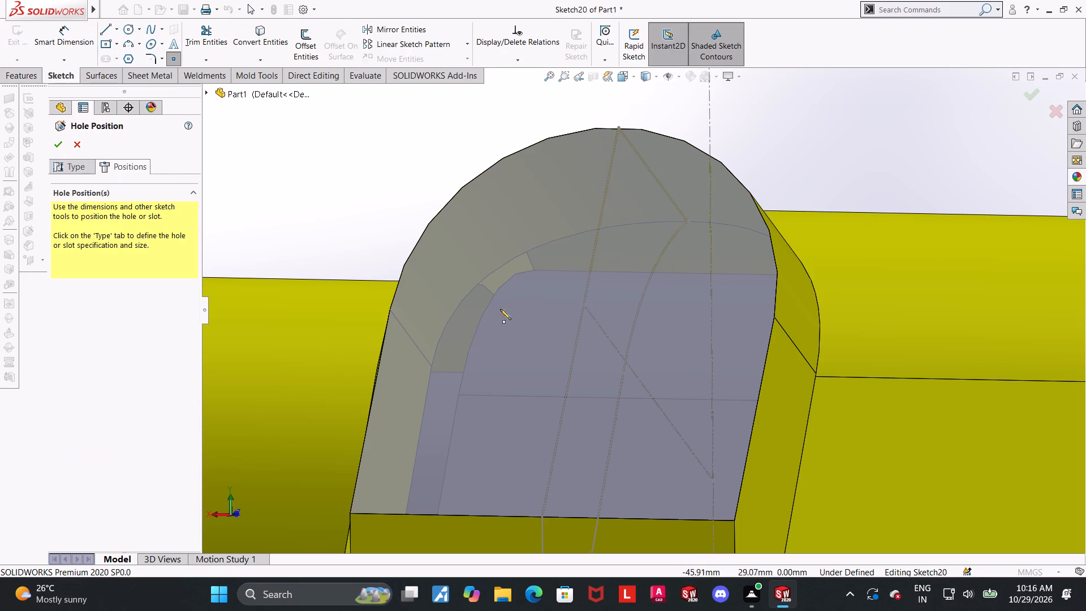
Place the hole's centre point on the angled boss's face and make it coincident with the Sketch19 point on the inclined line.
click(514, 328)
key(Escape)
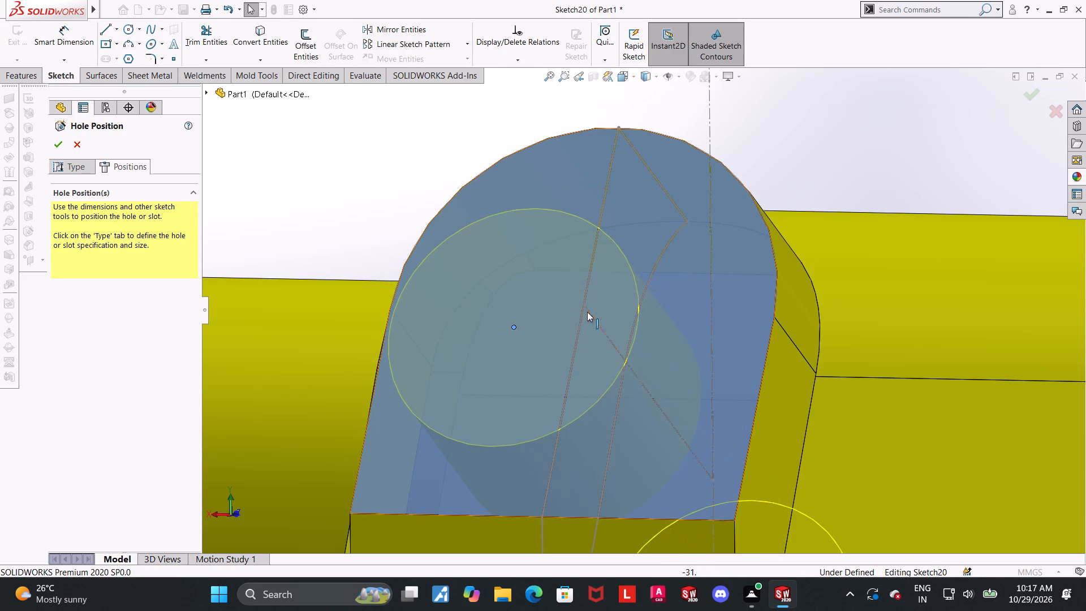
click(584, 307)
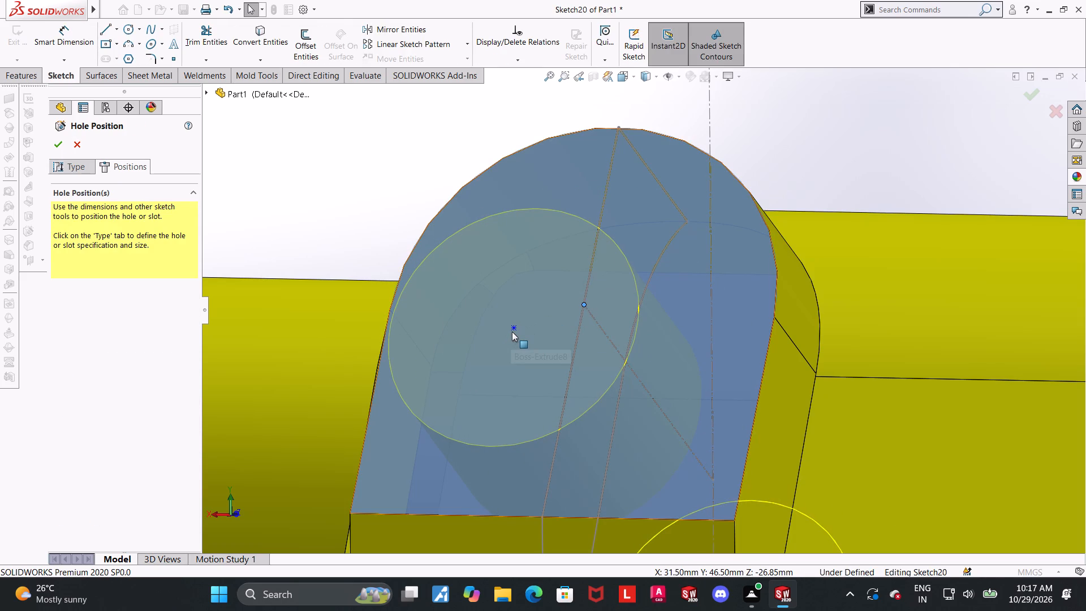
ctrl+click(513, 327)
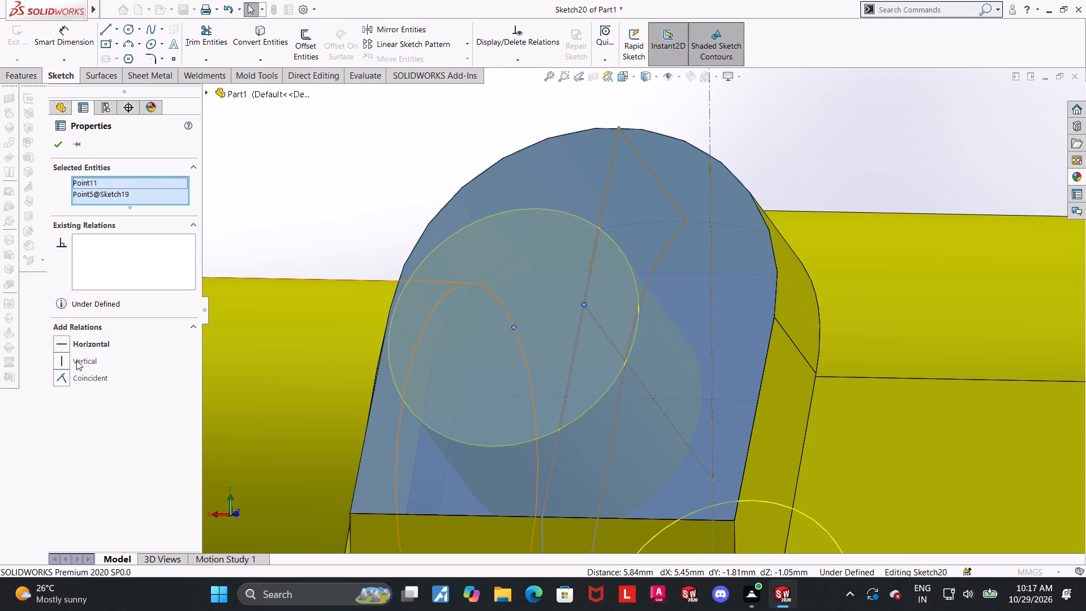
click(66, 374)
Examine the tapped hole preview from outside the angled boss and from the underside cavity of the housing.
scroll(64, 375, up, 4)
scroll(217, 357, up, 5)
scroll(881, 289, down, 2)
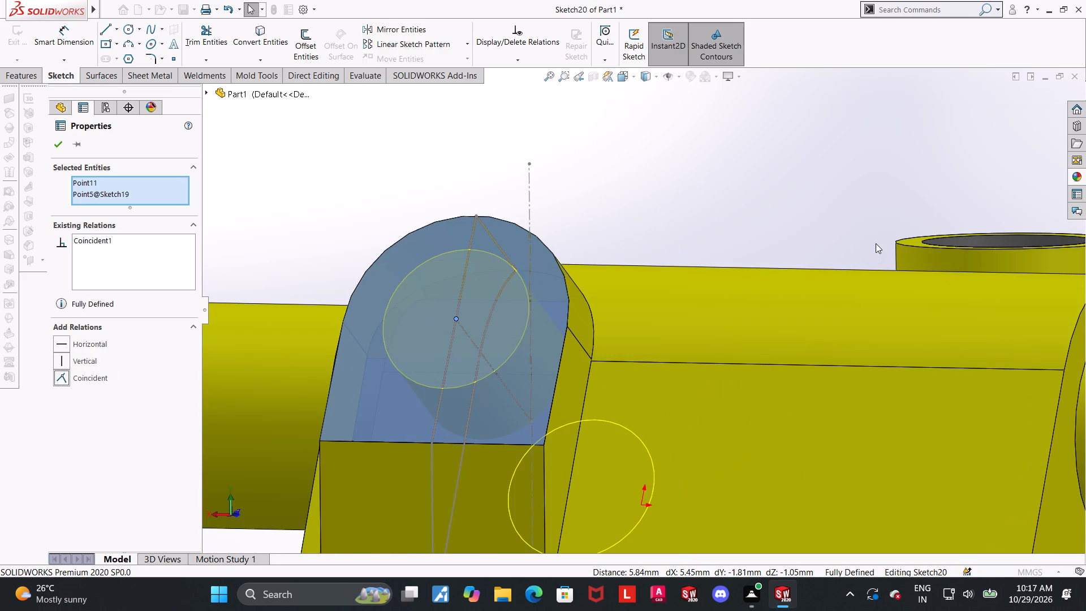
scroll(876, 243, up, 1)
scroll(877, 256, down, 2)
scroll(876, 235, up, 2)
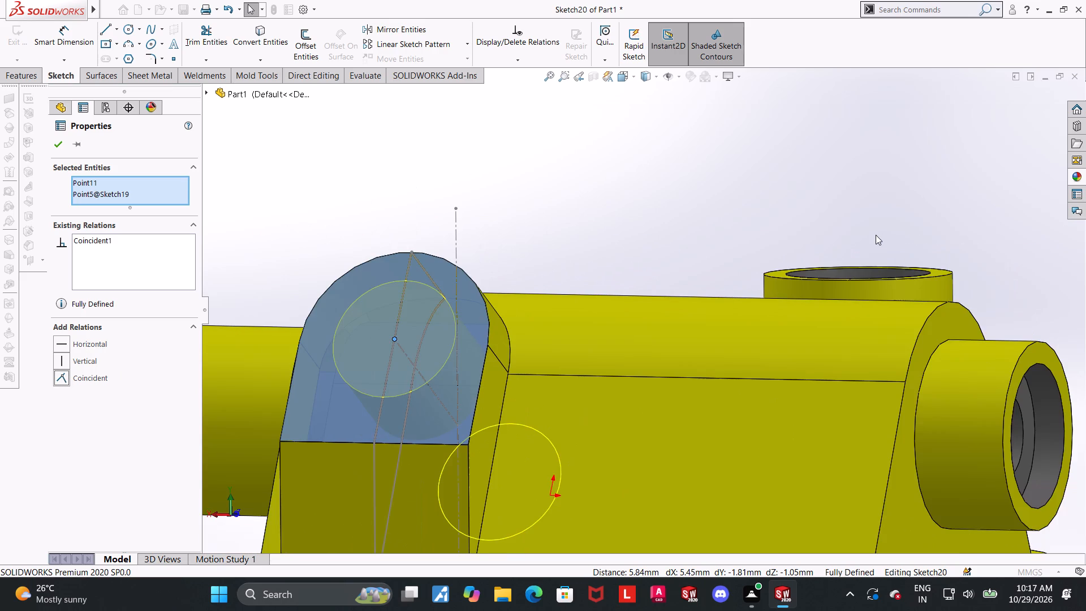
scroll(876, 235, down, 2)
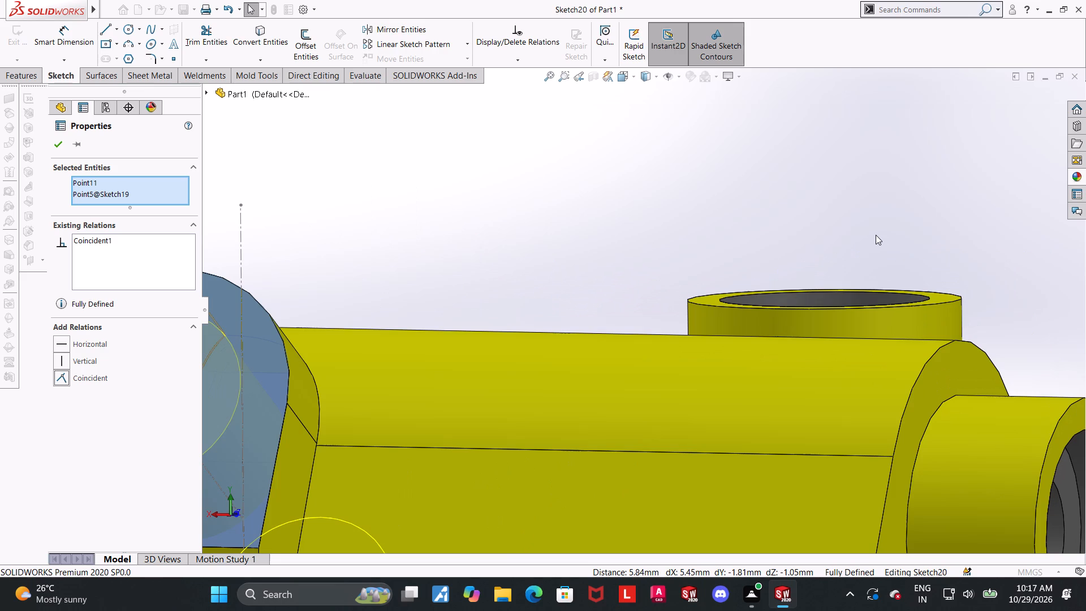
scroll(898, 263, up, 10)
middle_drag(749, 336, 708, 213)
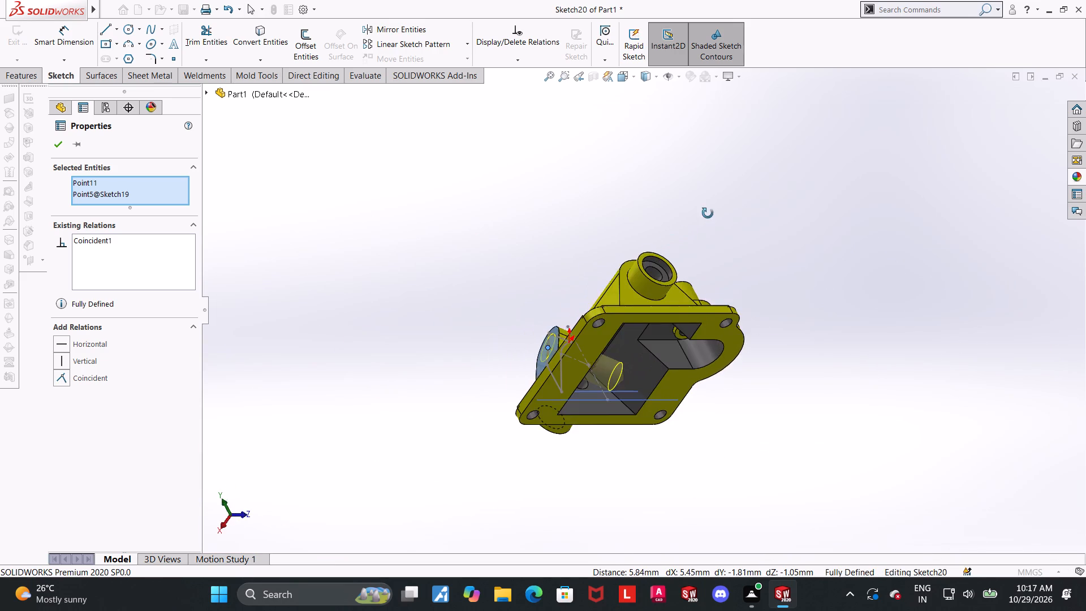
middle_drag(708, 213, 706, 210)
scroll(635, 396, down, 4)
scroll(654, 263, down, 5)
scroll(598, 275, down, 5)
middle_drag(569, 303, 537, 319)
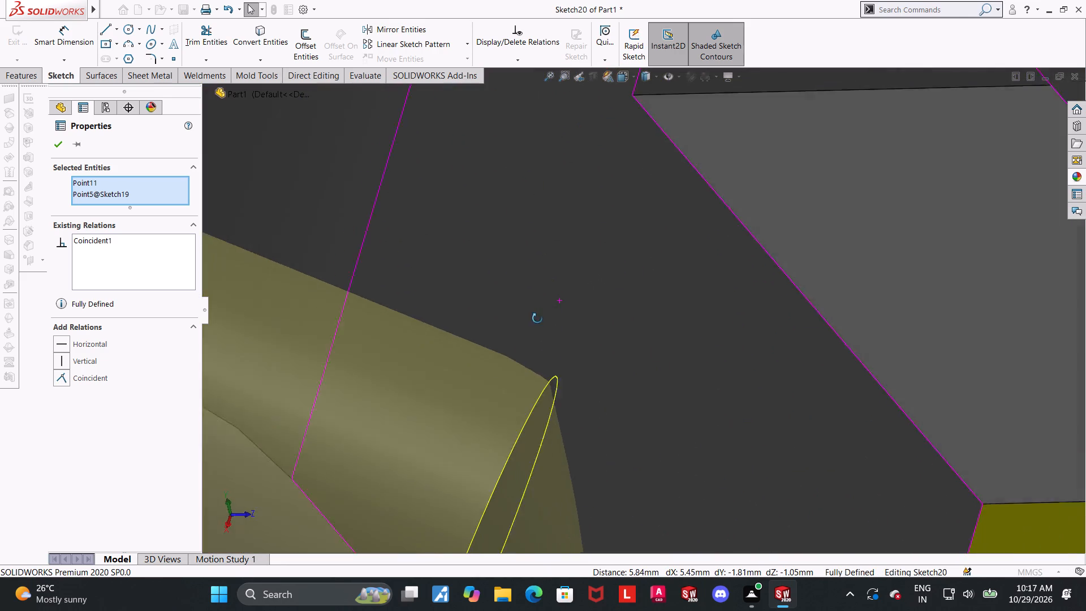
middle_drag(537, 319, 548, 370)
scroll(548, 370, up, 11)
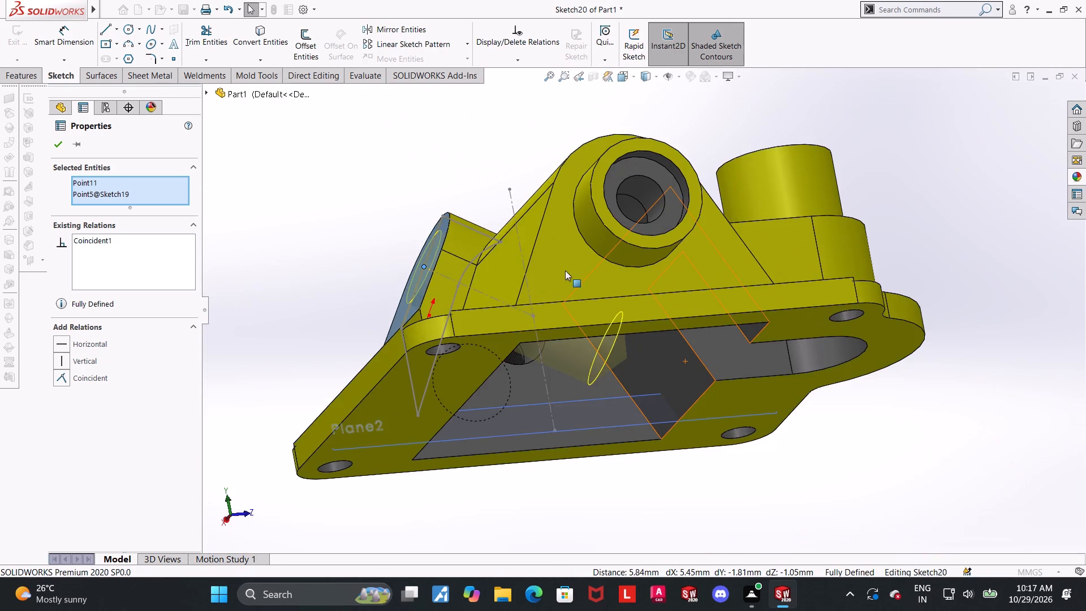
middle_drag(571, 286, 676, 362)
scroll(568, 272, down, 5)
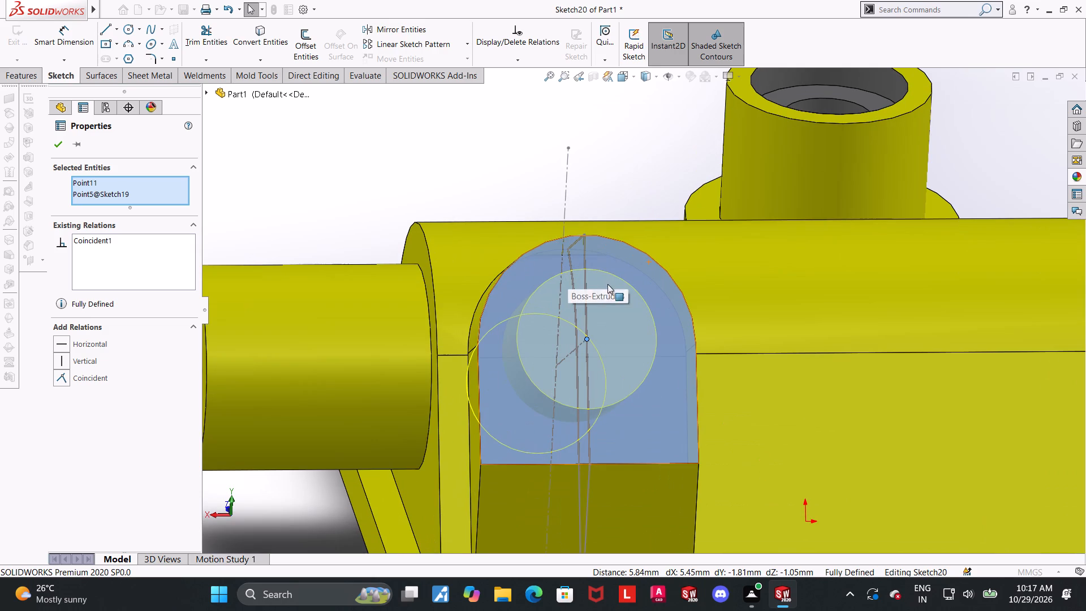
Set the M22x1.5 tapped hole's blind depth to 40 mm and its thread depth to 40 mm, and create the hole.
click(61, 148)
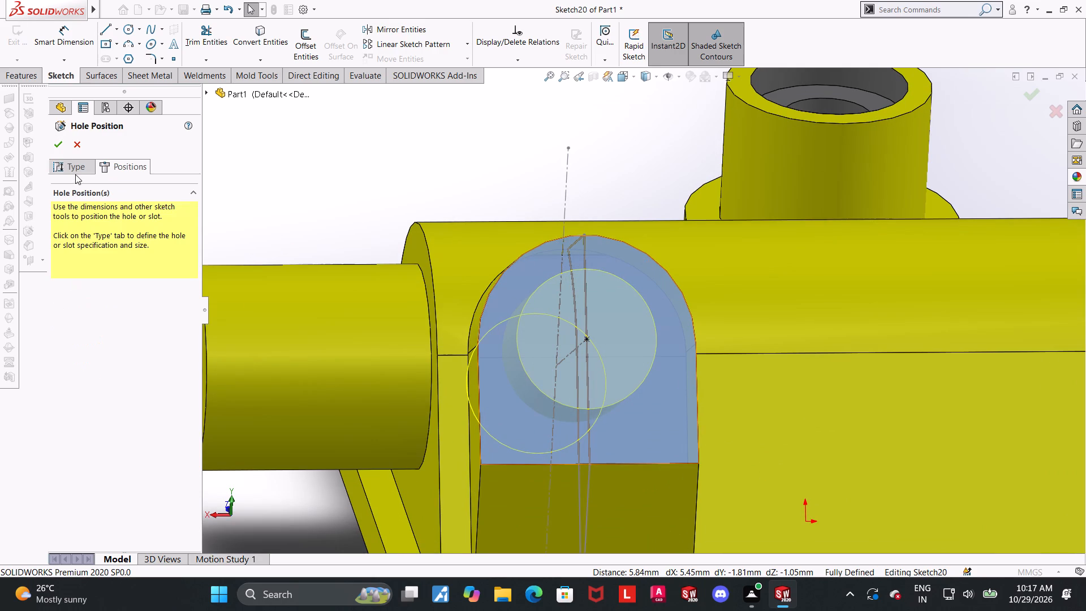
click(75, 170)
drag(196, 373, 193, 433)
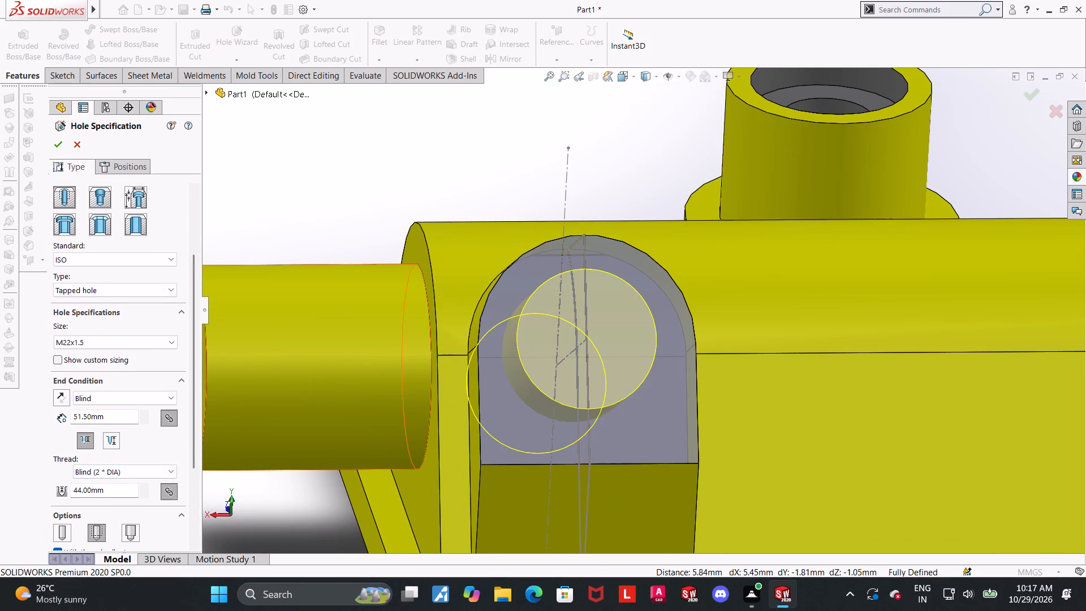
drag(111, 418, 0, 408)
text(40)
key(Return)
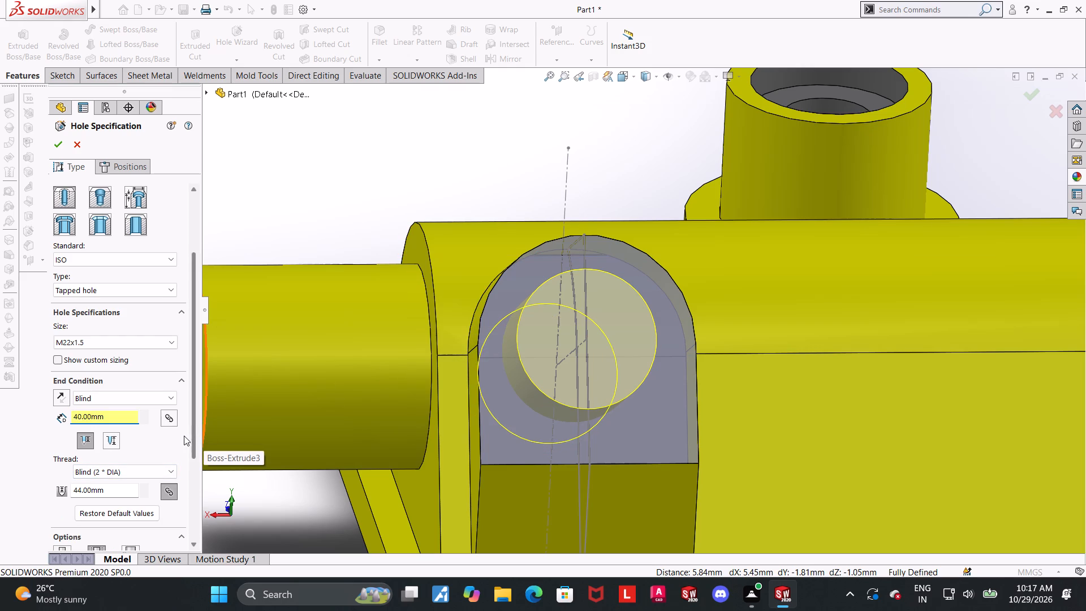
drag(119, 416, 0, 414)
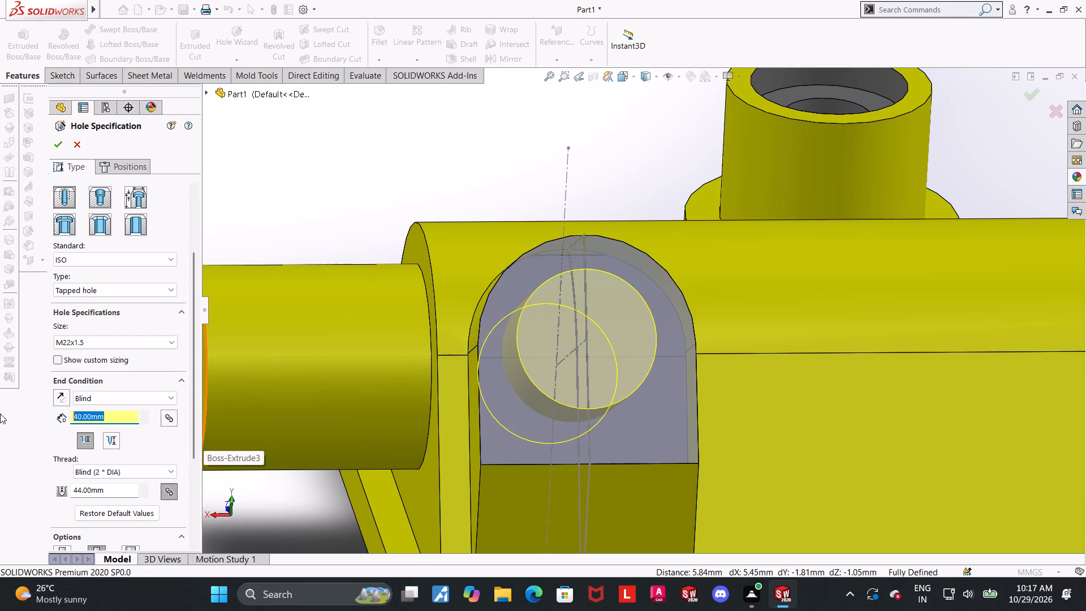
drag(0, 414, 0, 414)
text(40)
key(Return)
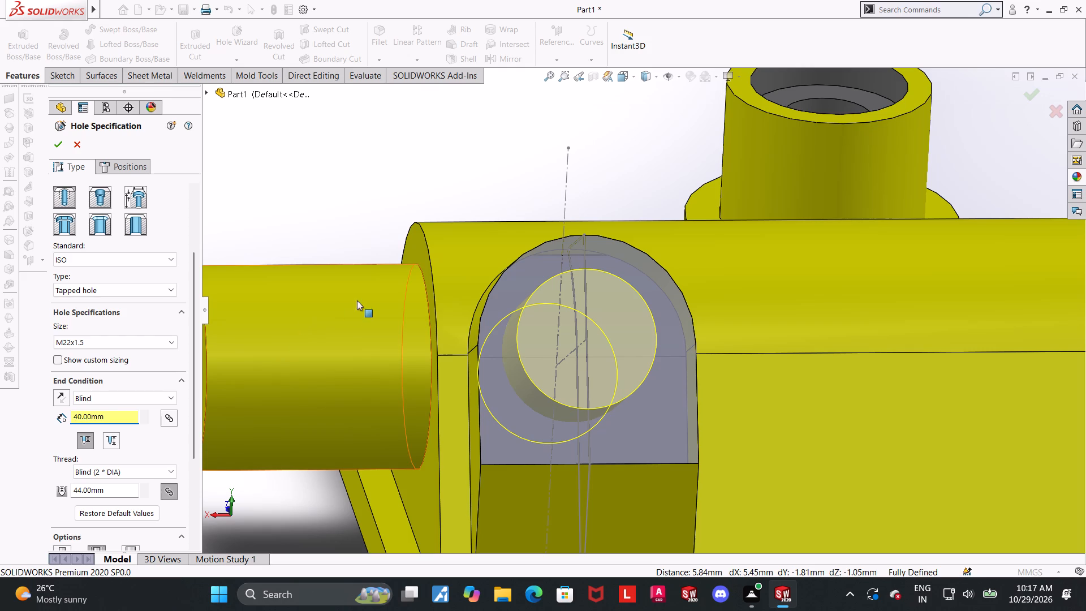
drag(122, 490, 0, 472)
text(40)
key(Return)
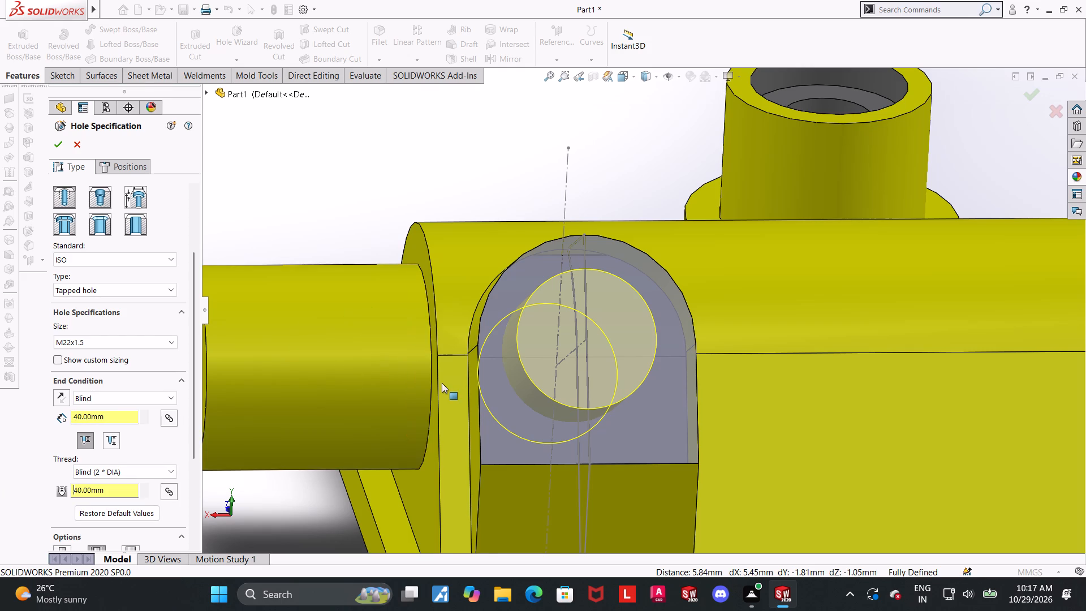
scroll(442, 383, up, 2)
middle_drag(580, 419, 457, 311)
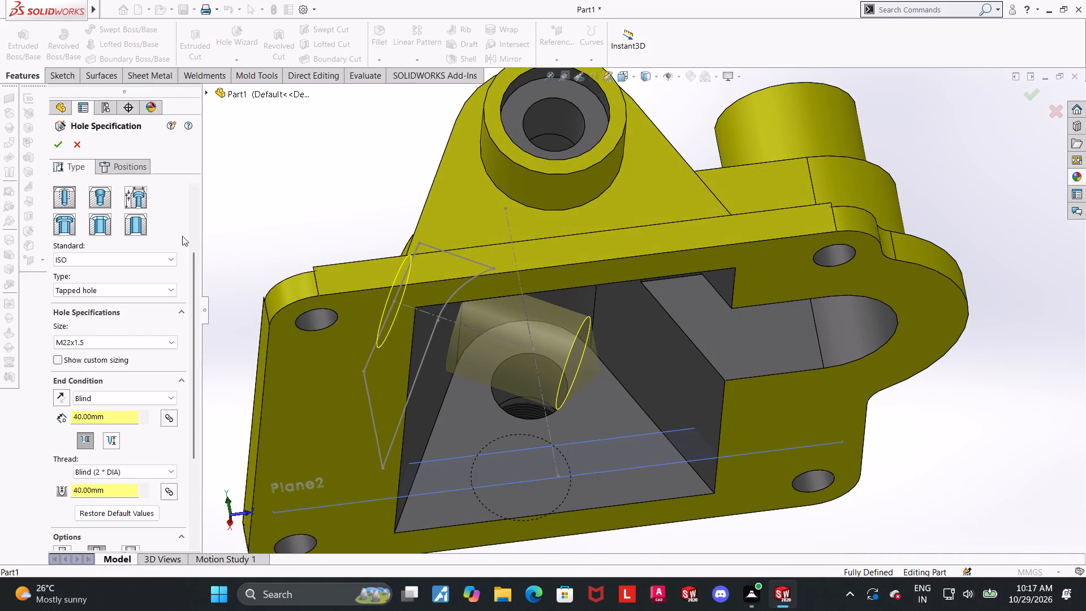
click(63, 142)
Inspect the finished tapped hole from the housing's inner cavity, the angled boss's face and the isometric view.
scroll(627, 346, down, 2)
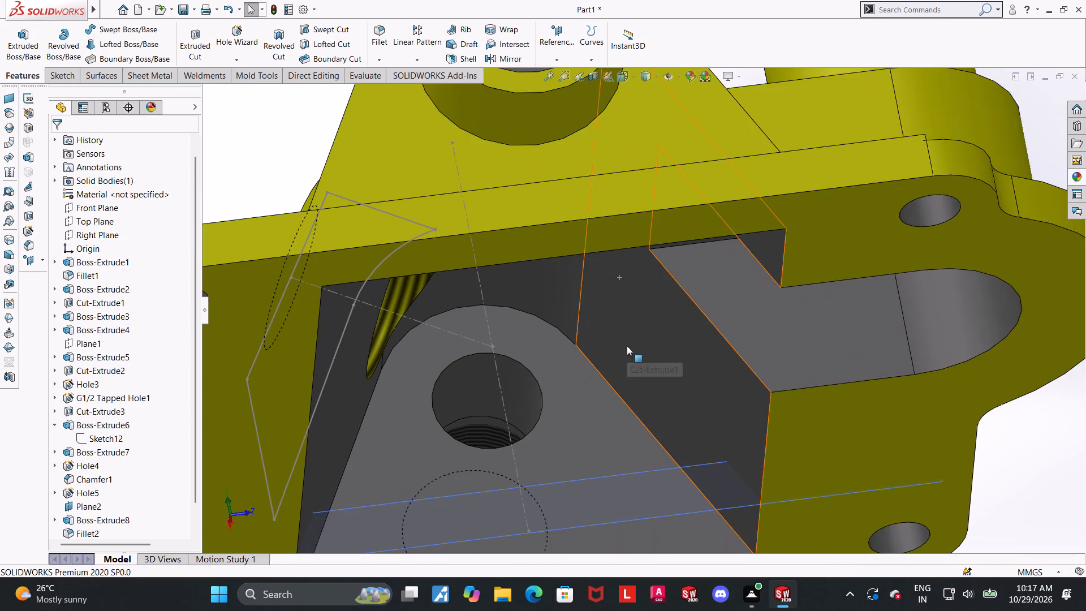
scroll(802, 343, up, 4)
click(836, 375)
scroll(665, 335, down, 4)
middle_drag(588, 337, 550, 325)
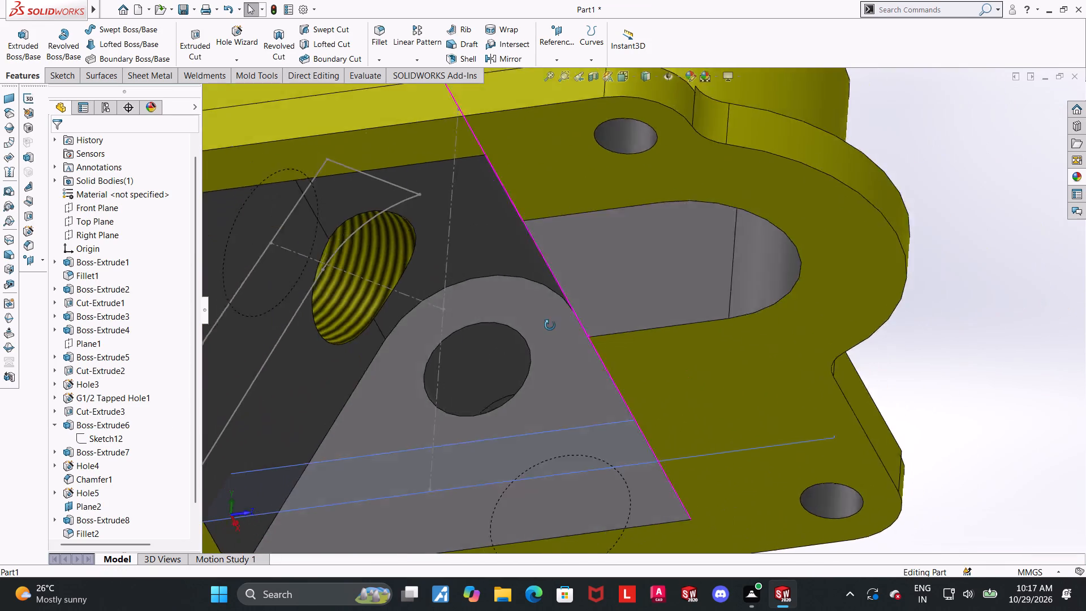
middle_drag(550, 325, 729, 322)
scroll(730, 322, up, 4)
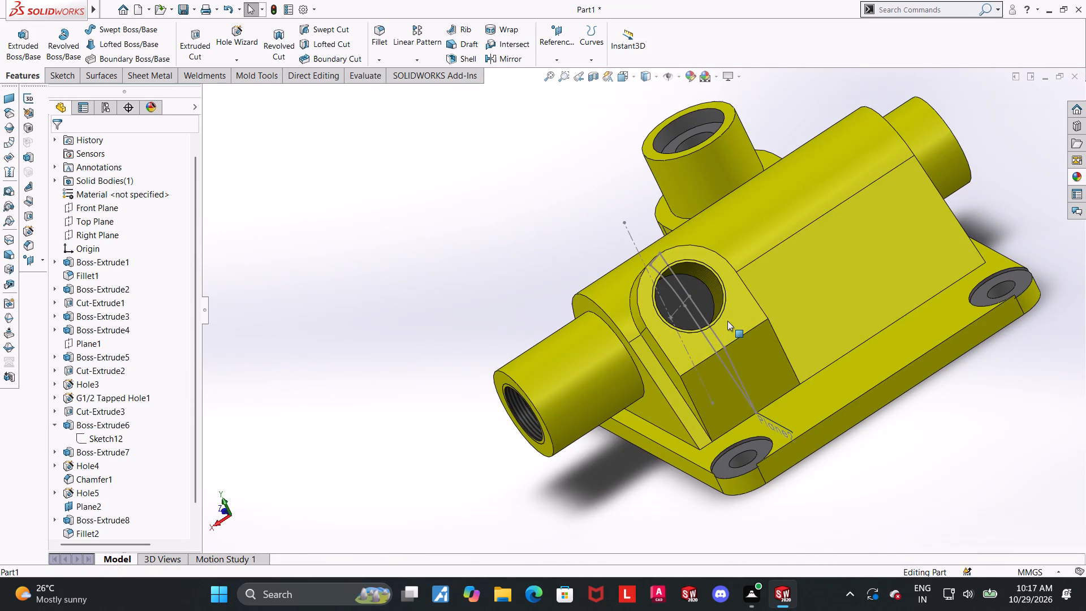
key(ctrl+7)
click(939, 350)
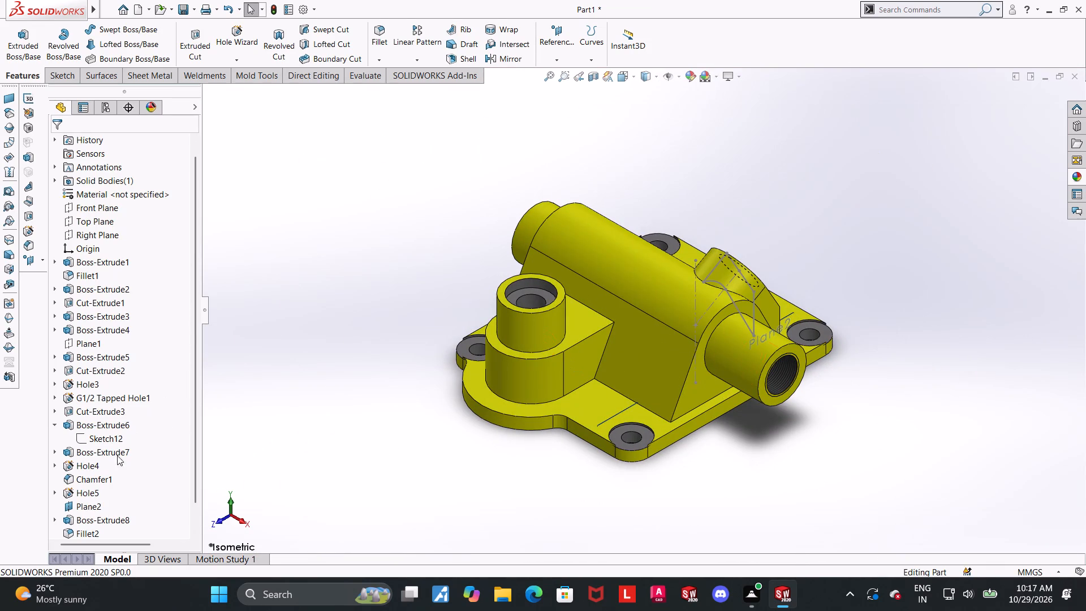
Hide Sketch19, the extrusion sketch of the angled boss.
click(58, 520)
right_click(81, 525)
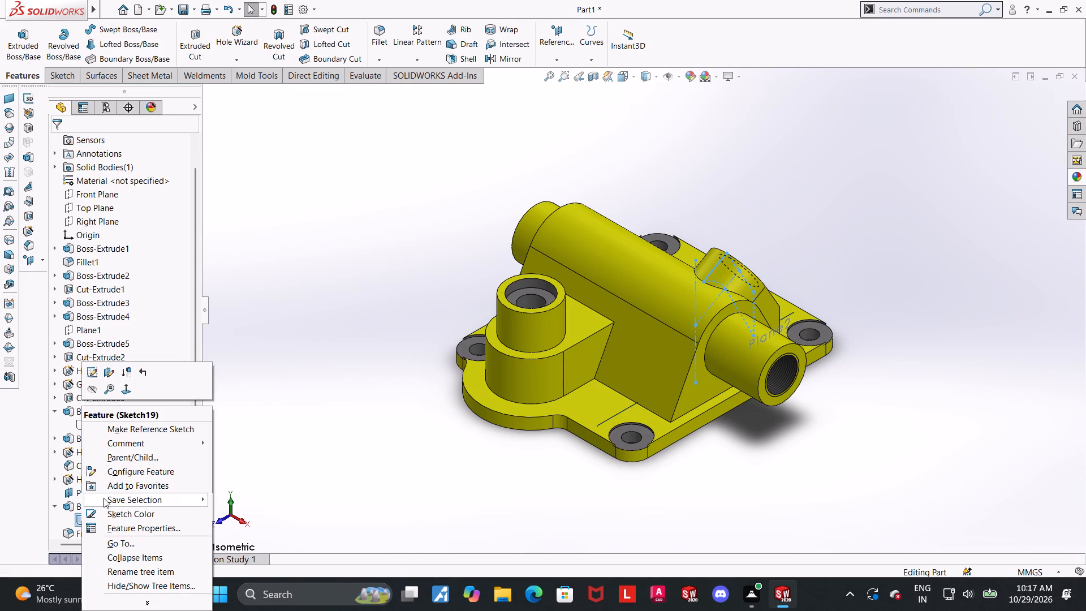
click(97, 391)
click(502, 460)
Hide the reference plane Plane2.
middle_drag(930, 311, 920, 311)
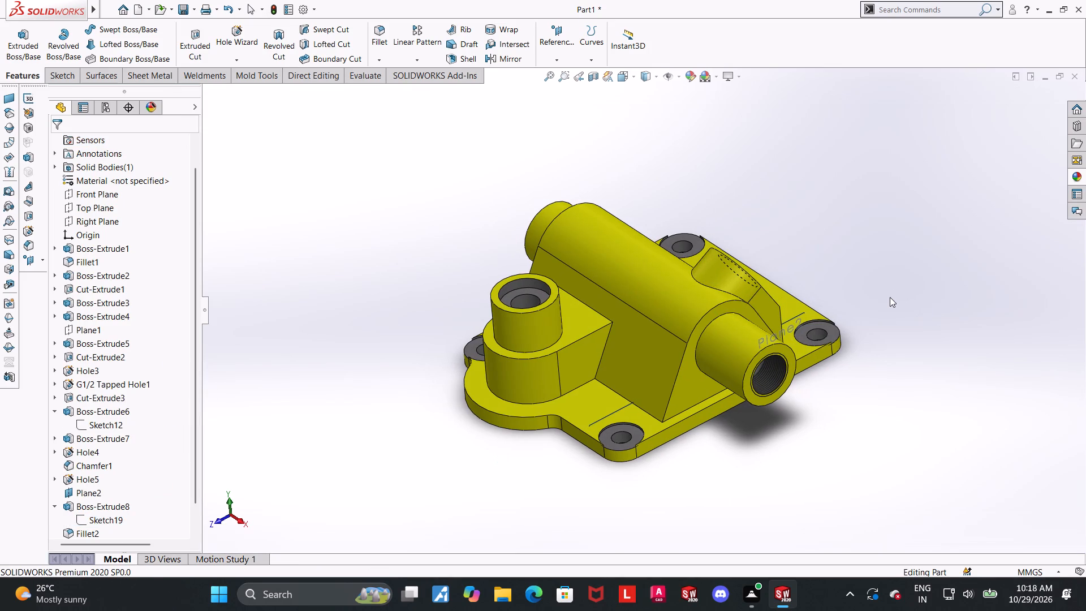
key(ctrl+7)
click(844, 418)
scroll(695, 378, down, 1)
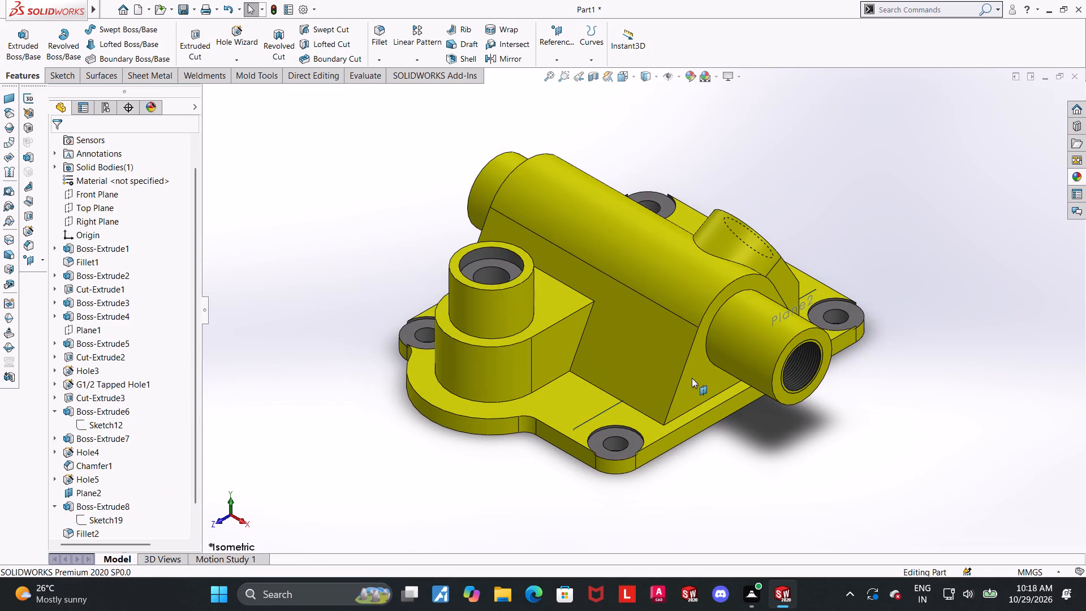
right_click(98, 490)
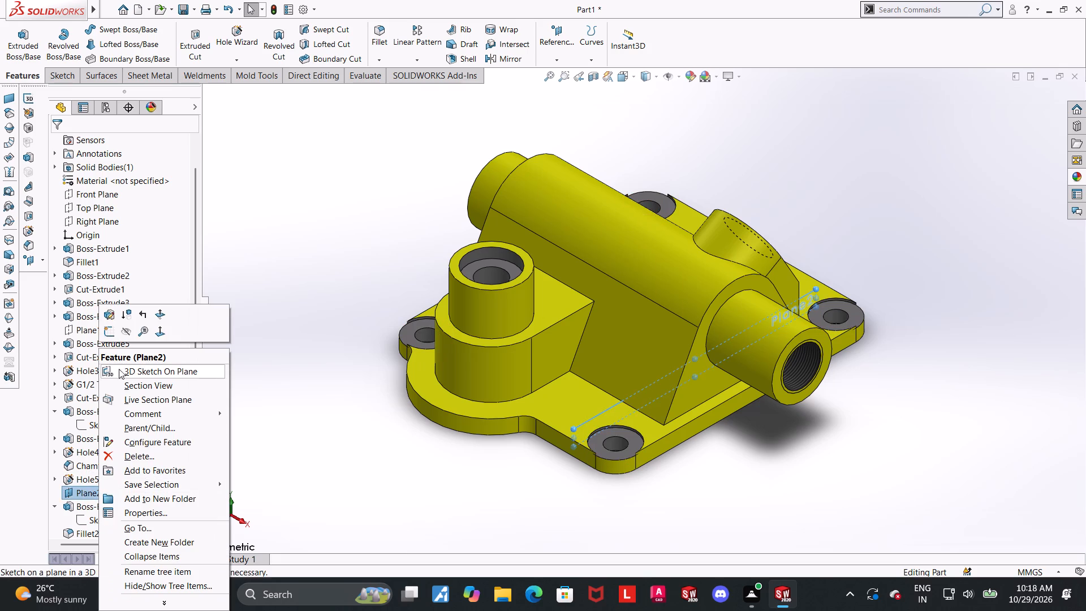
click(122, 327)
click(466, 377)
click(832, 450)
scroll(830, 450, up, 1)
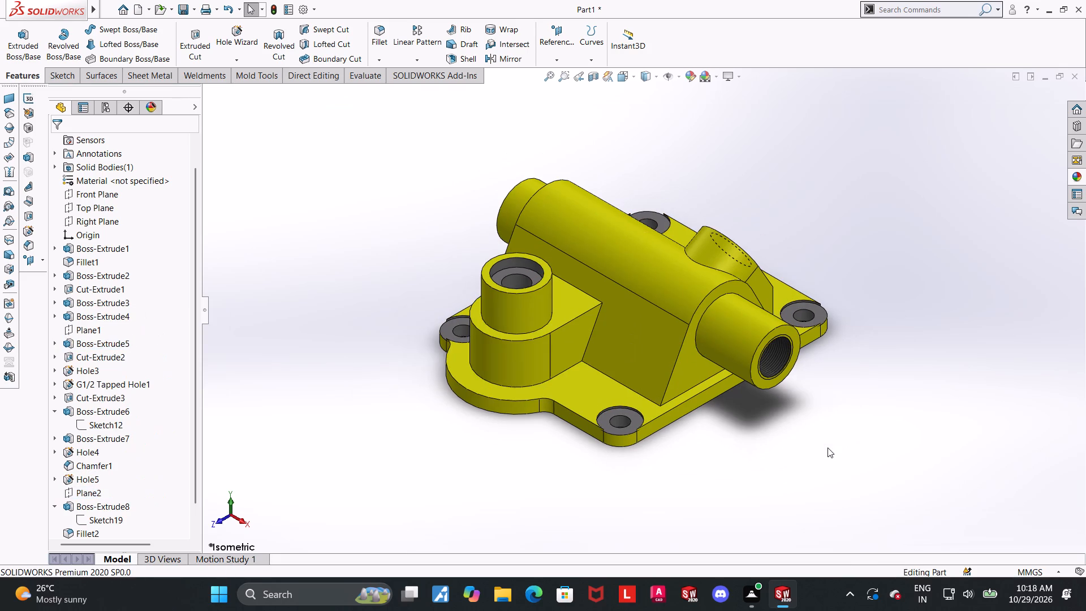
Examine the housing in the Left view, checking the angled boss and its tapped hole against the main bore.
scroll(678, 192, down, 2)
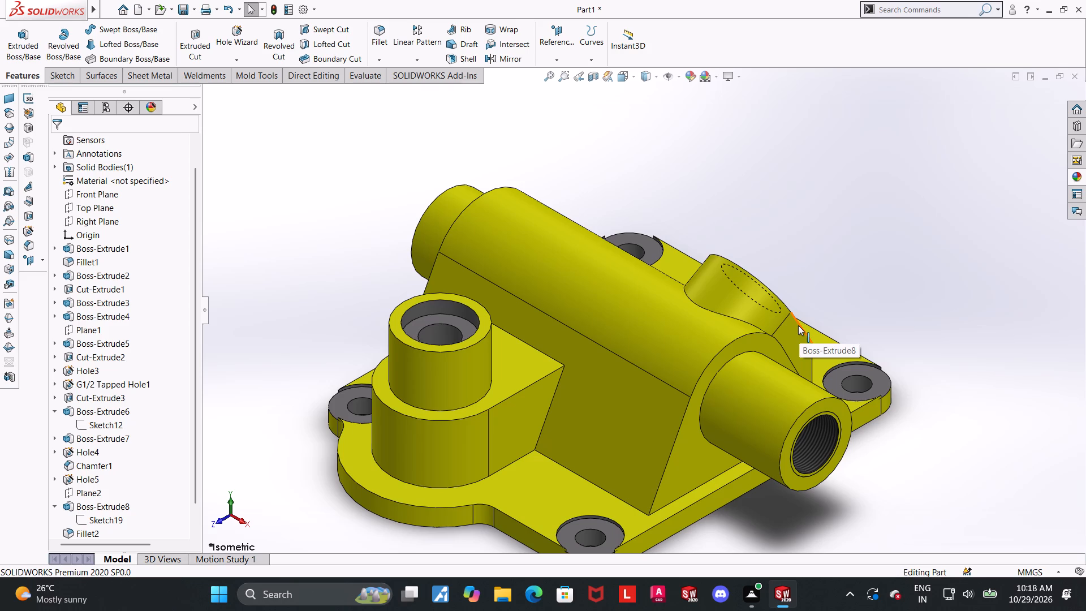
middle_drag(751, 298, 498, 344)
scroll(625, 366, up, 3)
scroll(903, 336, up, 3)
middle_drag(890, 341, 830, 322)
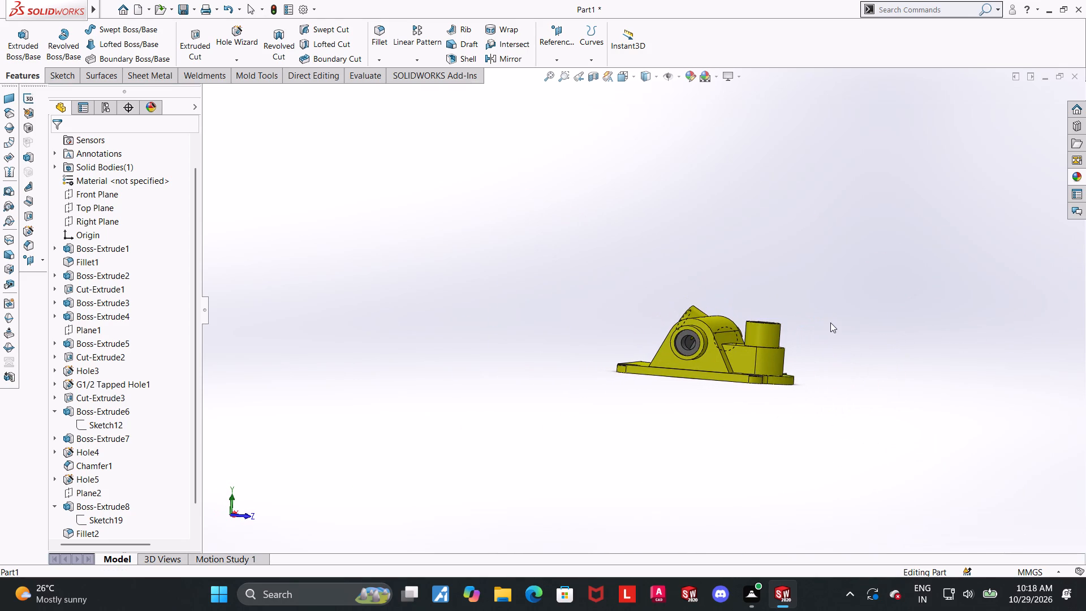
middle_drag(789, 312, 798, 313)
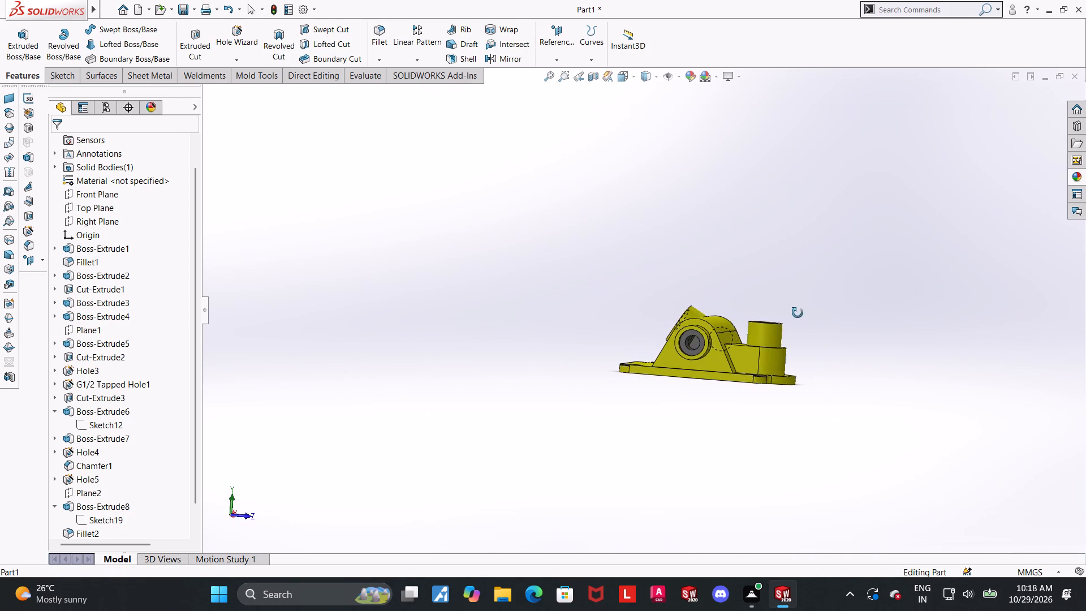
middle_drag(798, 313, 804, 313)
click(621, 83)
click(553, 373)
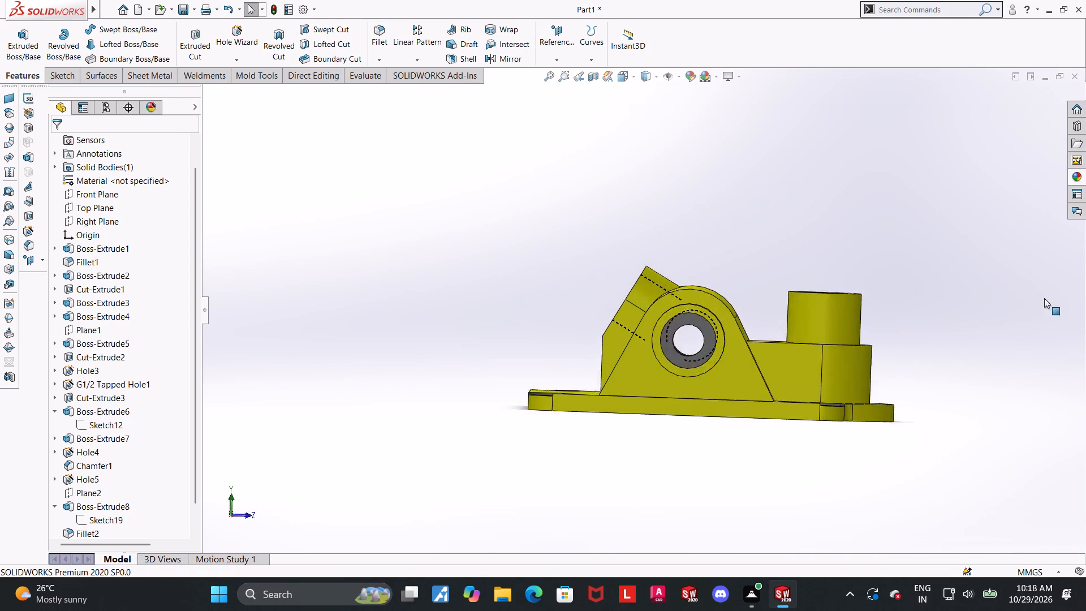
scroll(598, 322, down, 2)
scroll(583, 322, up, 1)
scroll(922, 322, down, 1)
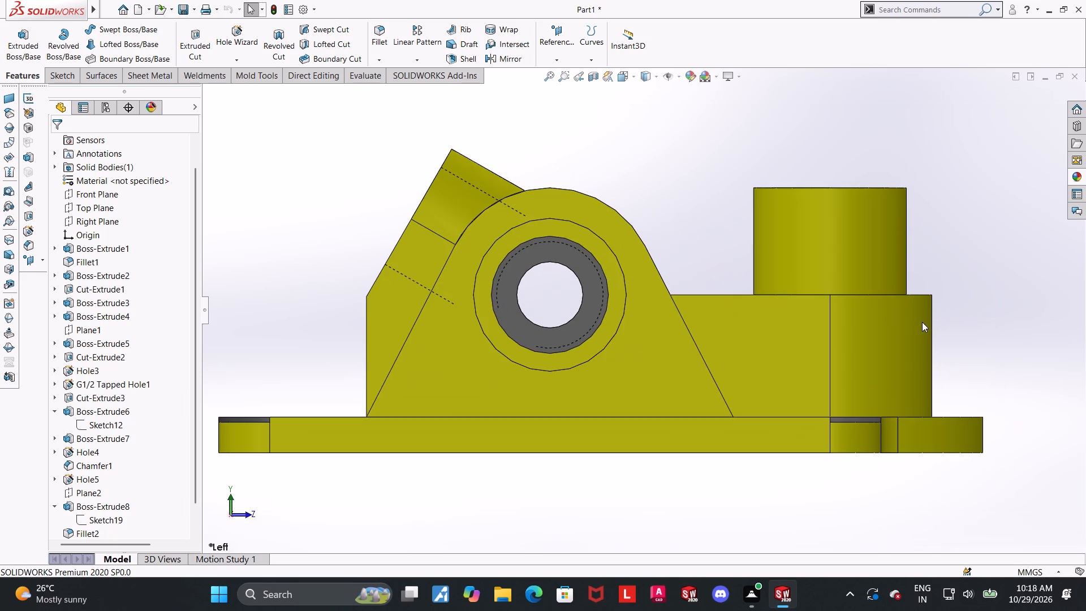
scroll(923, 322, up, 1)
scroll(615, 320, down, 1)
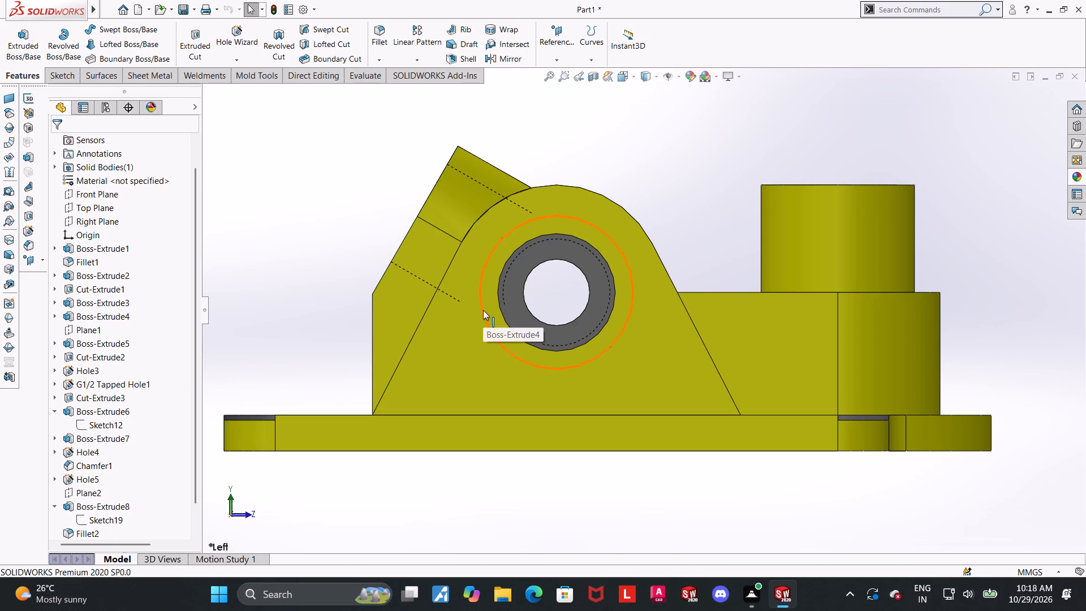
scroll(482, 314, up, 3)
scroll(583, 277, down, 2)
click(1015, 196)
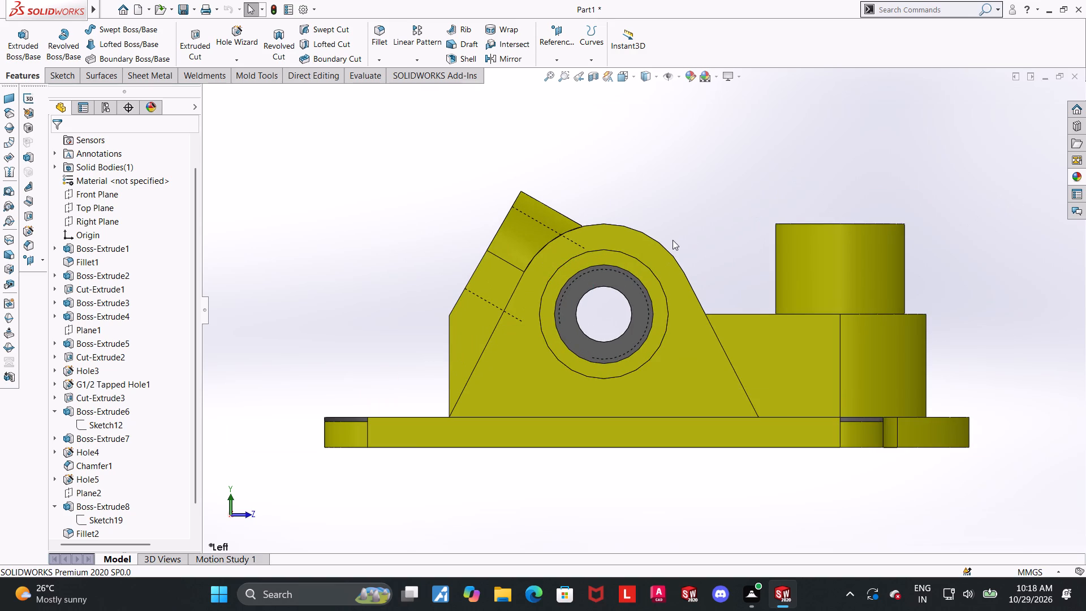
scroll(673, 240, down, 1)
scroll(1035, 441, up, 1)
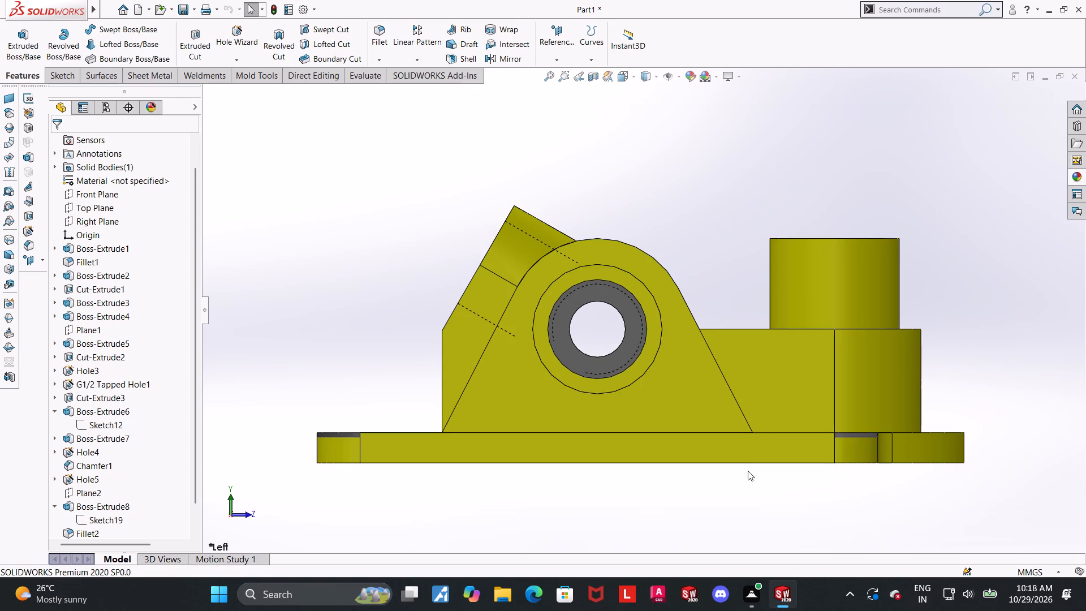
scroll(748, 471, down, 1)
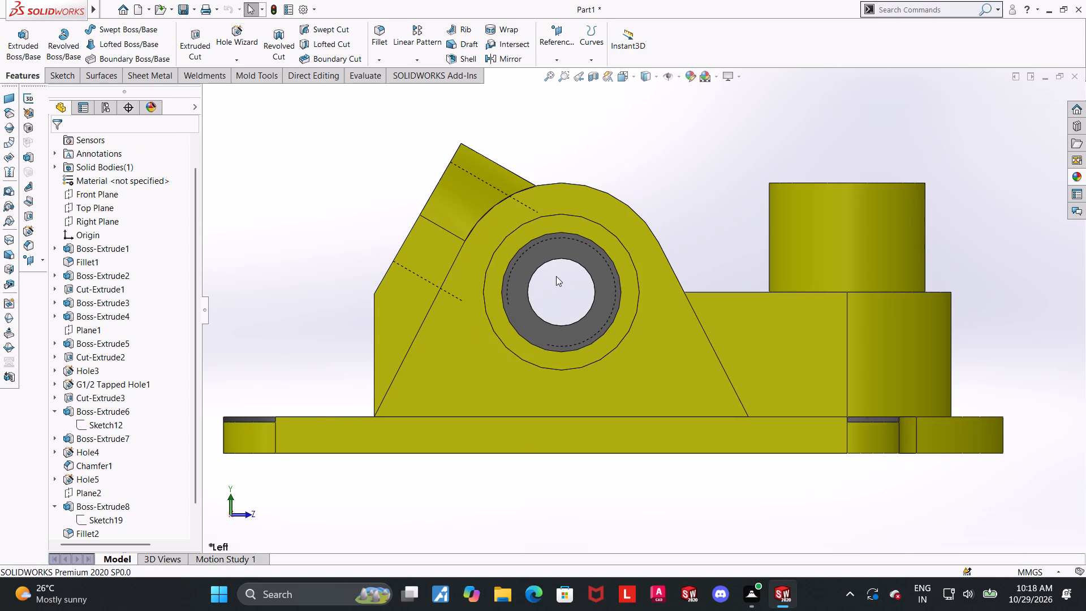
Start a sketch on Plane2 and draw a corner rectangle about 17 by 31 mm below the angled boss, crossing the base's underside.
scroll(552, 290, up, 2)
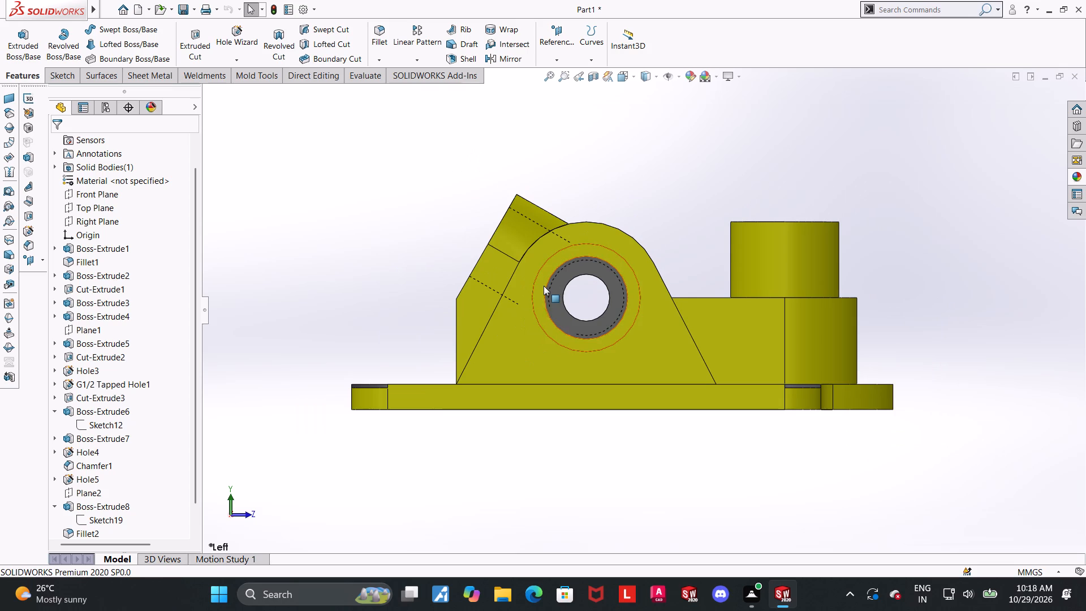
middle_drag(430, 288, 499, 333)
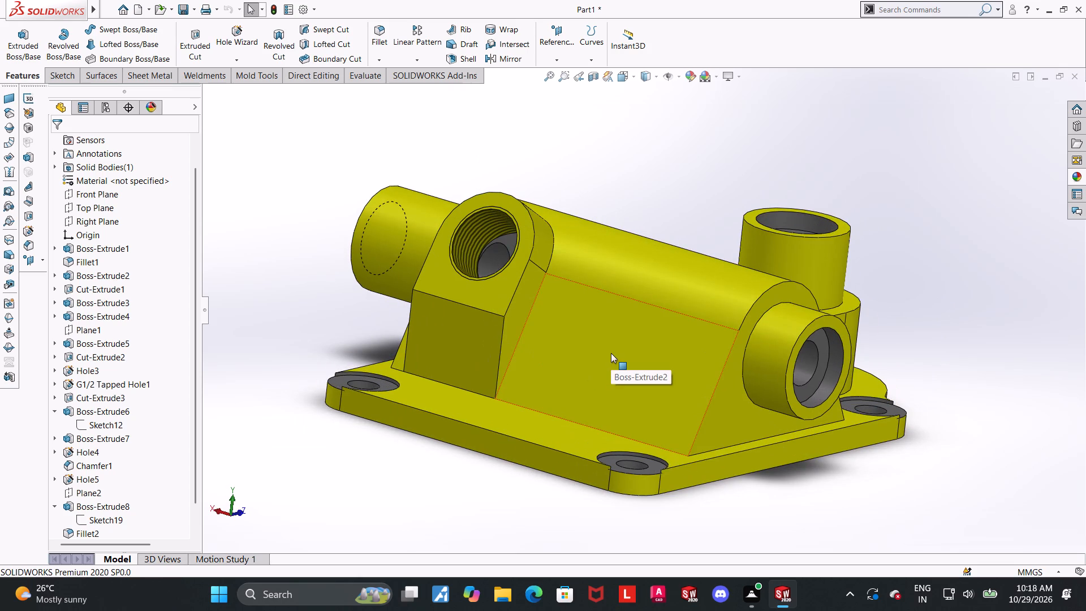
scroll(611, 353, up, 1)
scroll(684, 337, down, 1)
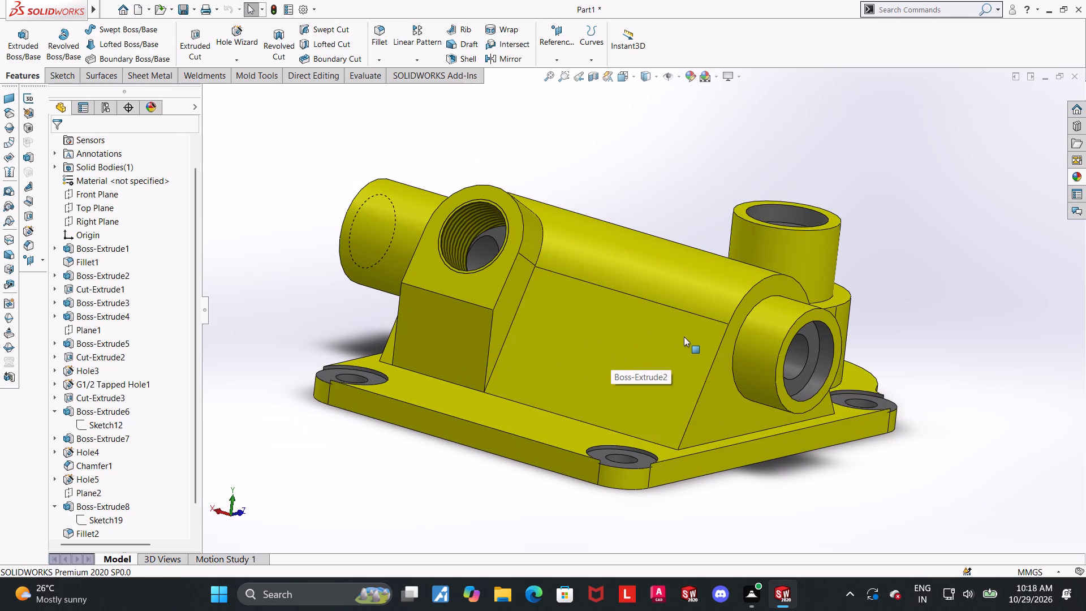
click(83, 497)
click(91, 484)
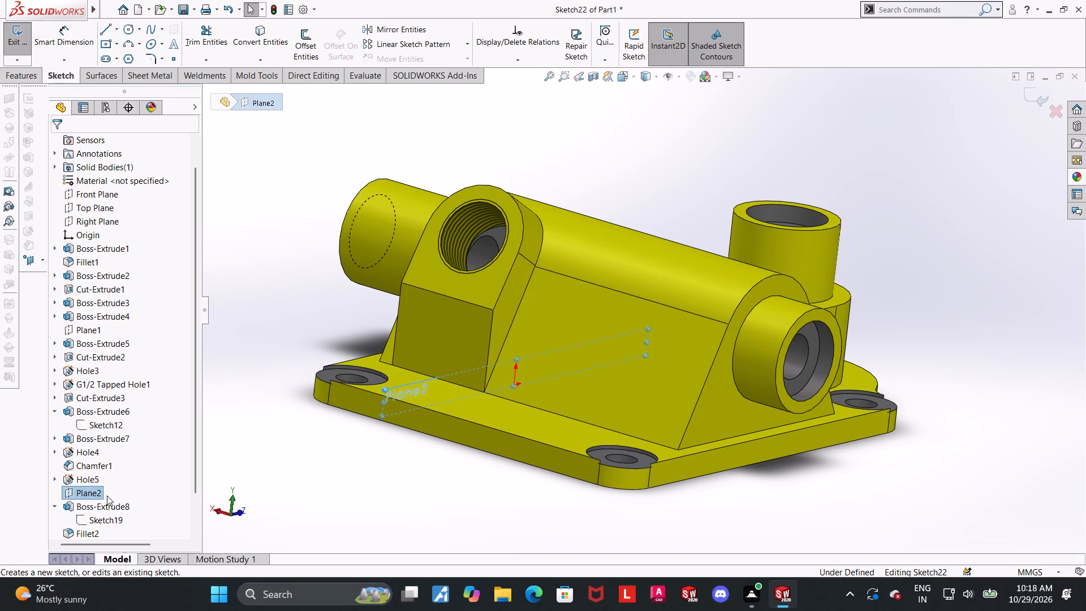
scroll(110, 511, down, 5)
click(108, 520)
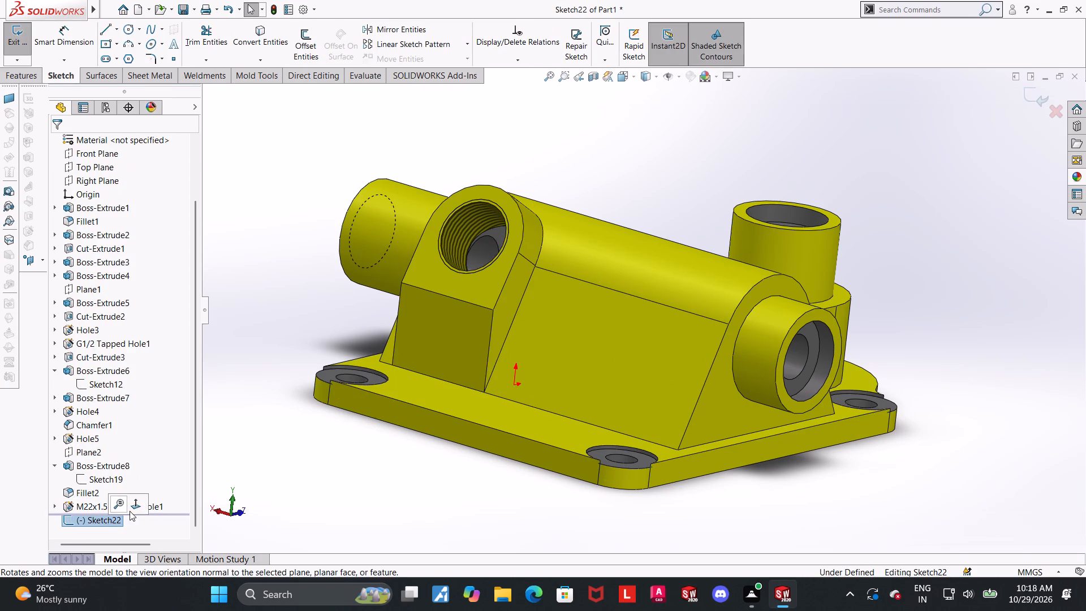
click(130, 511)
scroll(552, 323, down, 1)
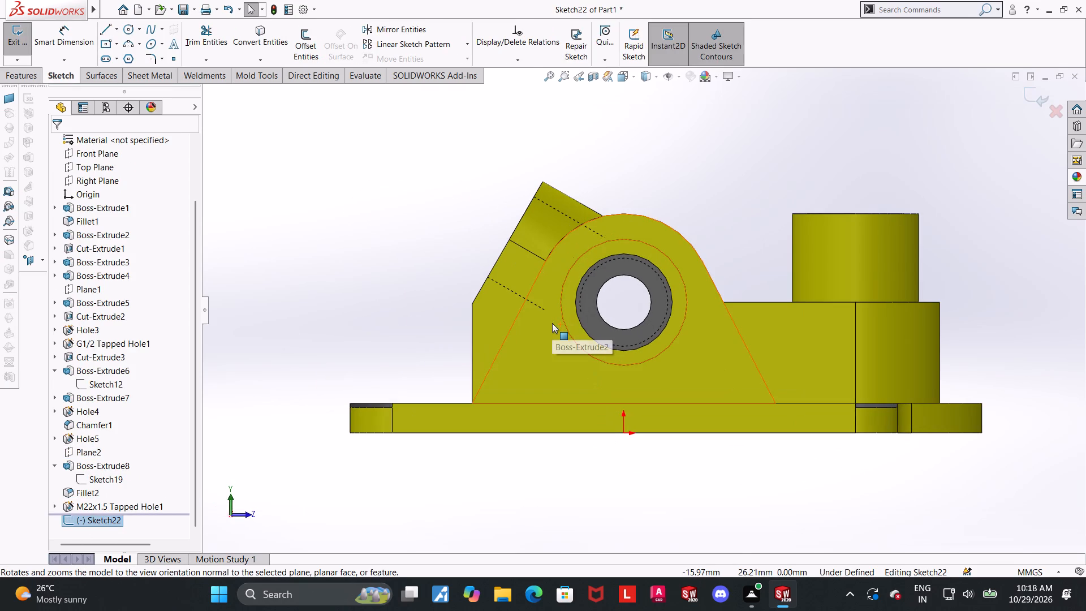
scroll(516, 327, down, 1)
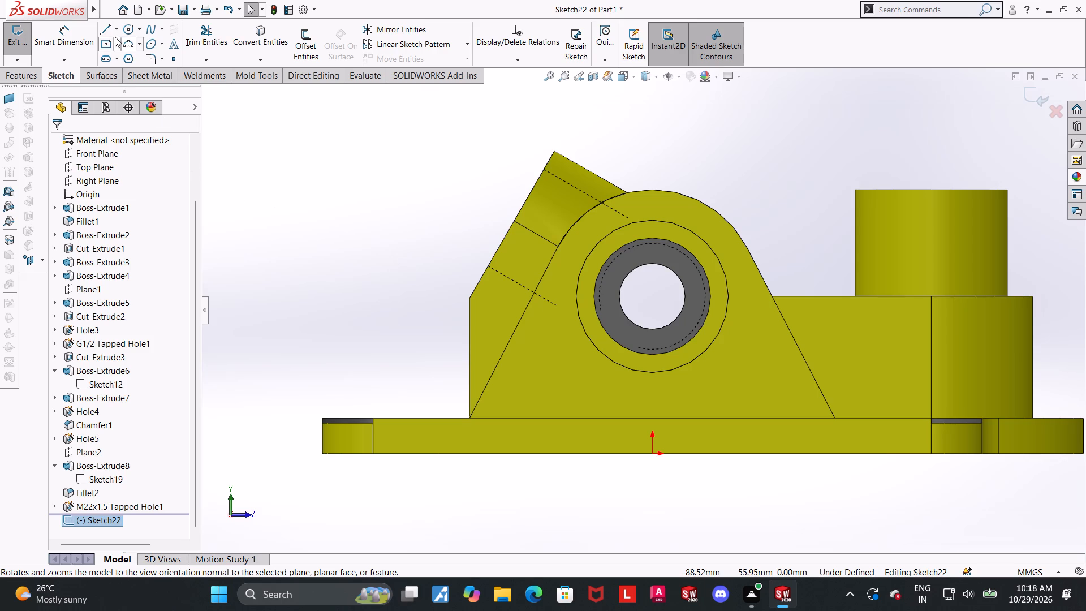
click(117, 41)
click(122, 55)
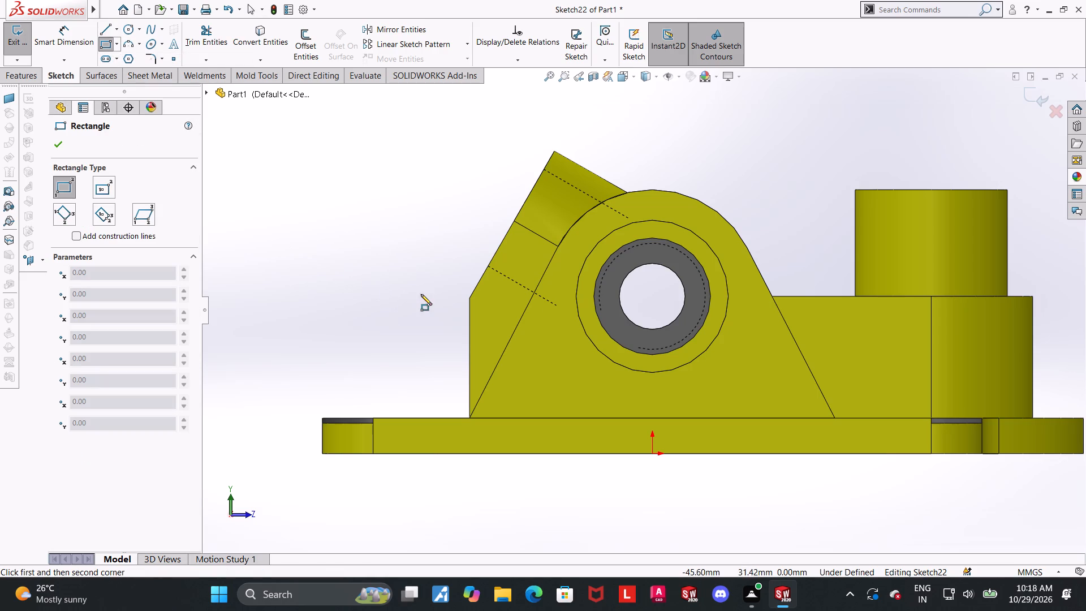
click(491, 330)
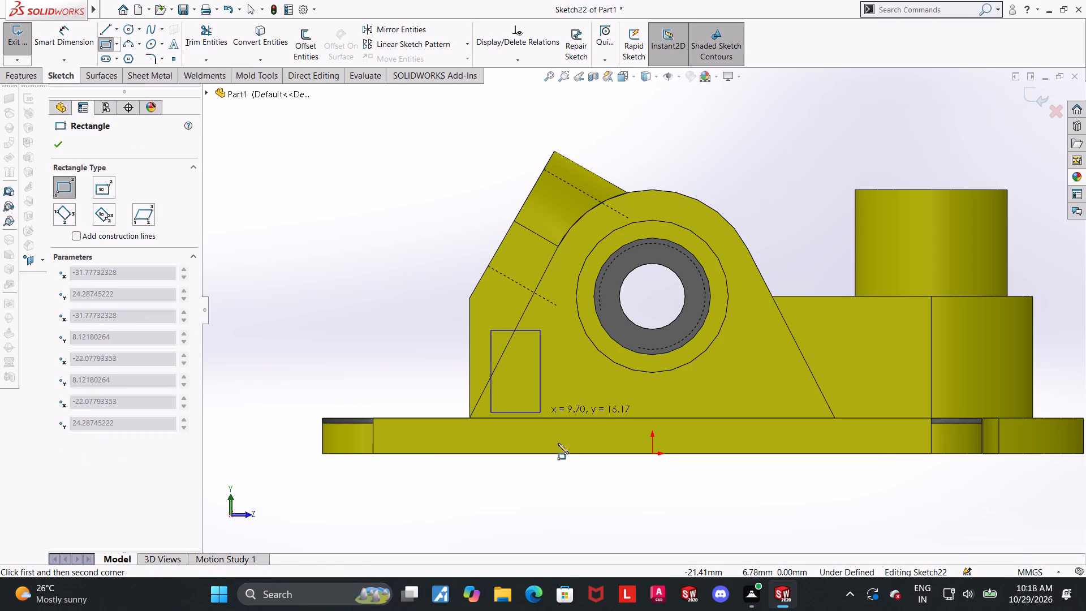
click(577, 486)
key(Escape)
Dimension the rectangle's top edge 25 mm above the base plate's bottom edge.
click(75, 34)
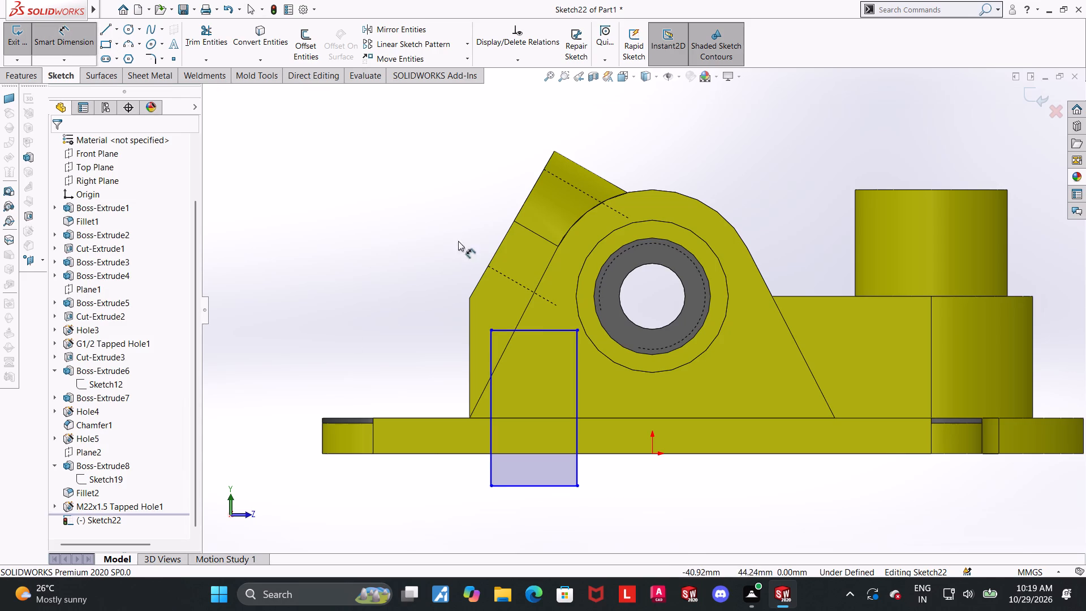
click(540, 333)
click(604, 453)
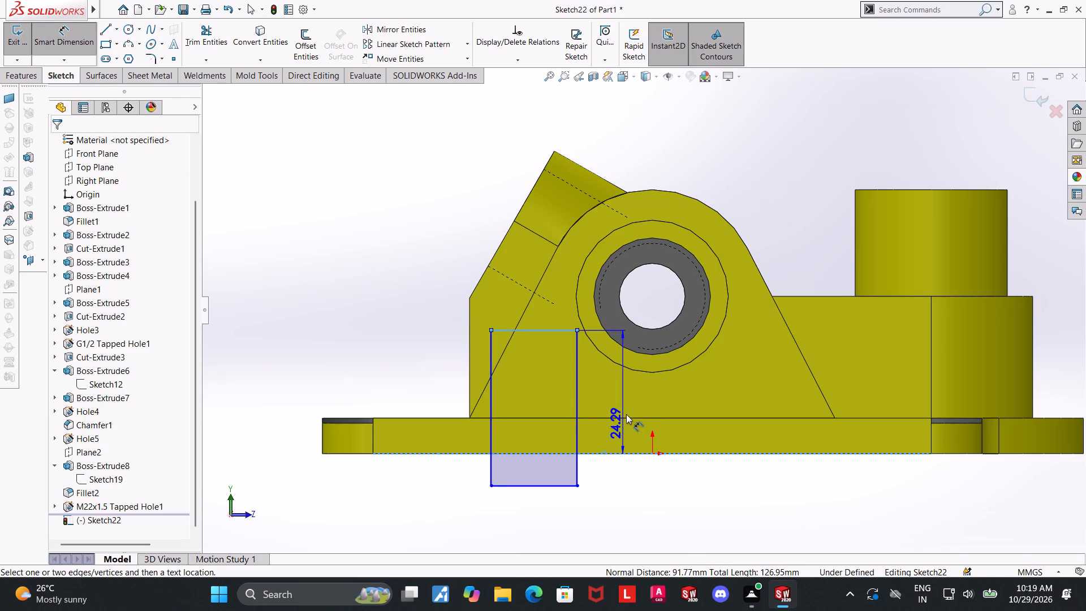
click(626, 411)
text(25)
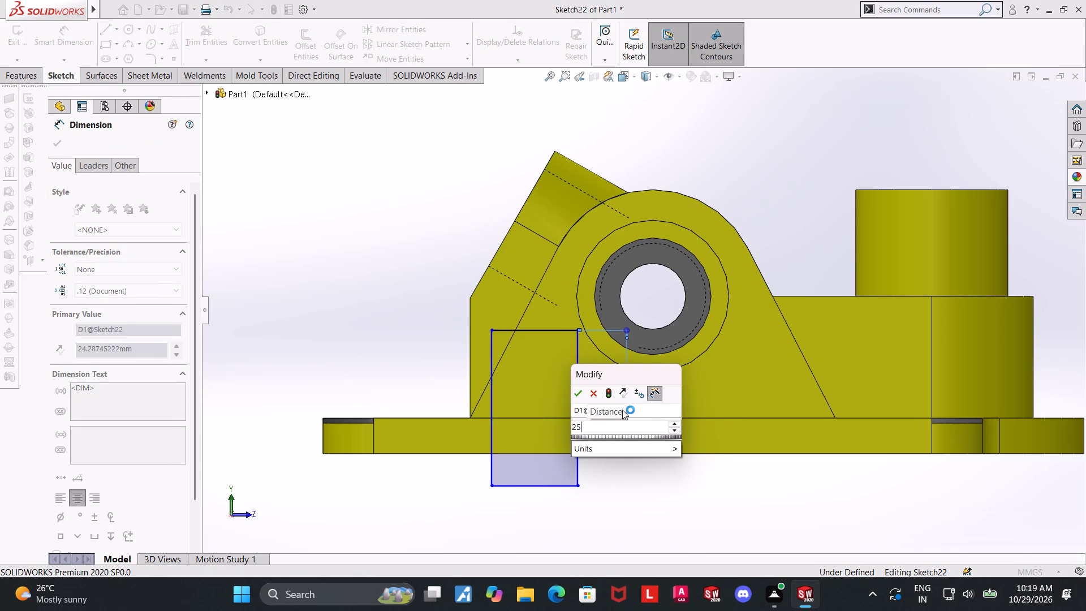
key(Return)
key(Escape)
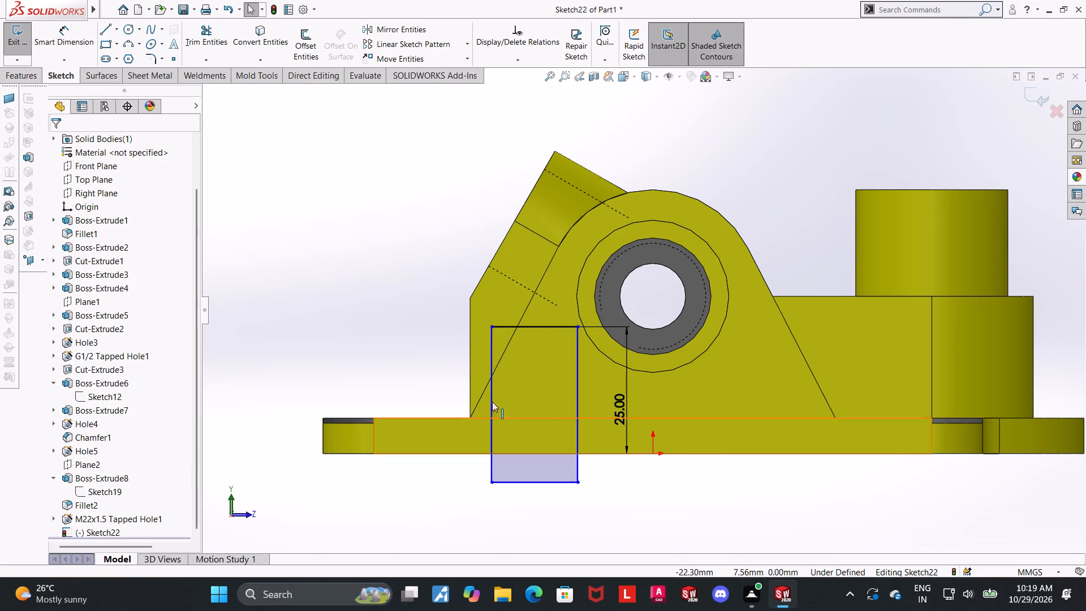
Dimension the rectangle's outer vertical side 5 mm from the vertical outer wall below the angled boss.
click(66, 32)
scroll(535, 282, down, 2)
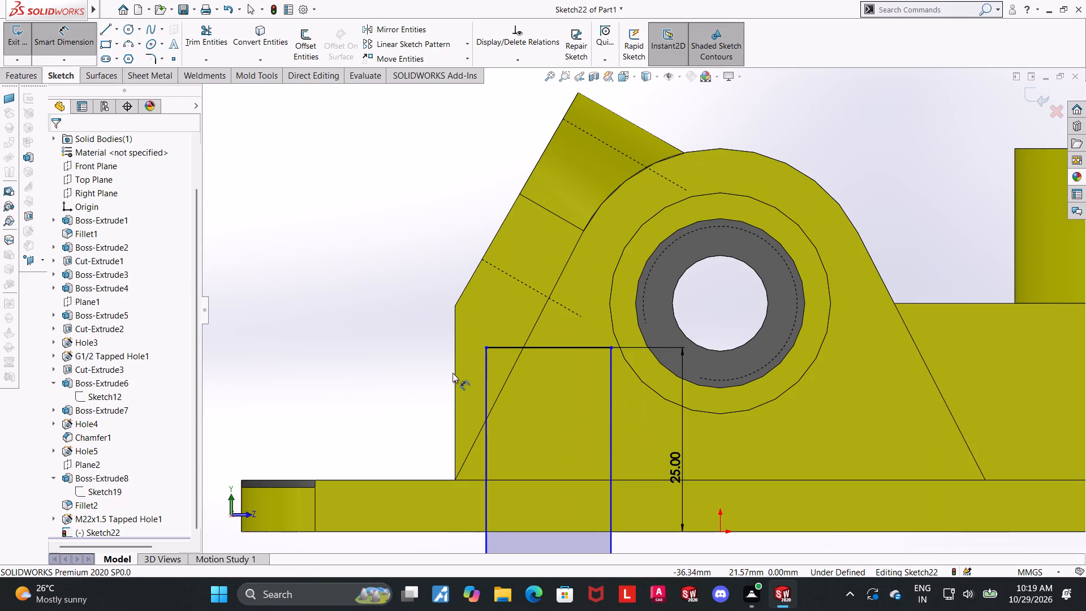
click(455, 372)
click(488, 380)
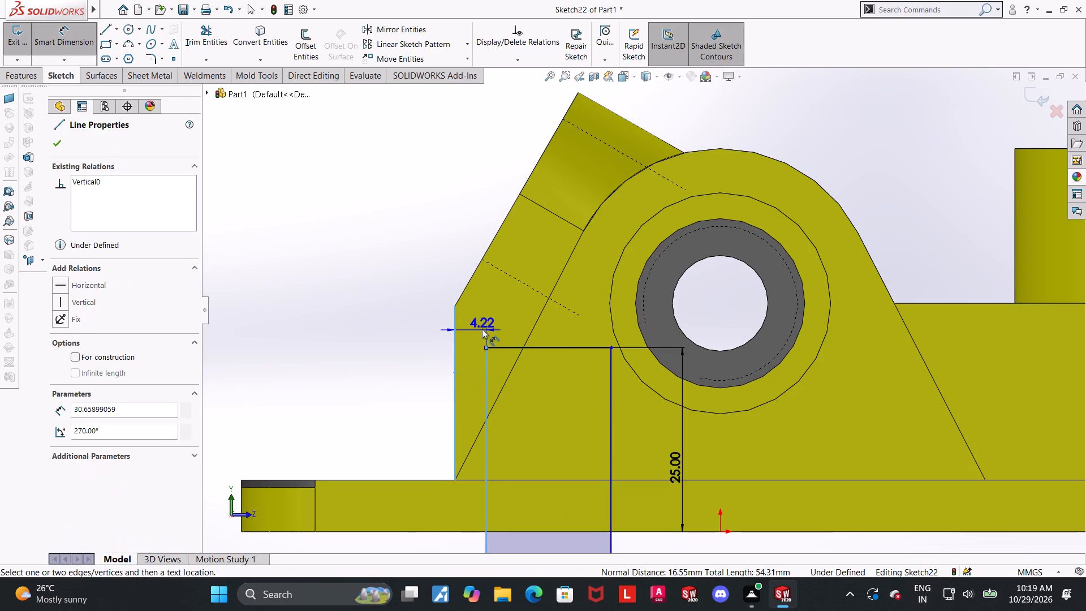
click(482, 329)
key(5)
key(Return)
key(Escape)
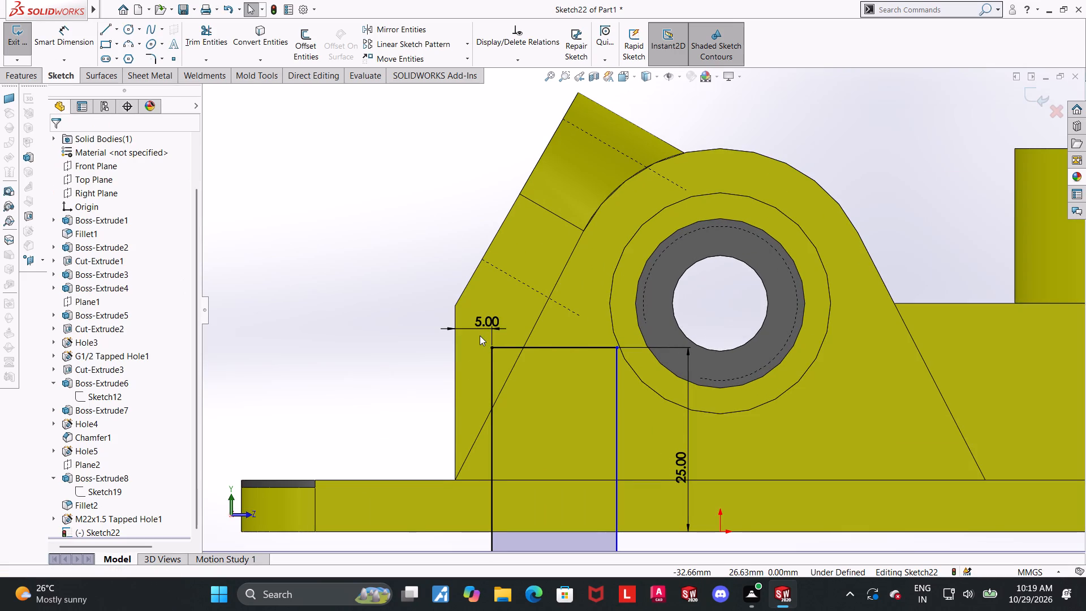
Dimension the rectangle's width at 15 mm along its bottom edge and exit the sketch.
scroll(562, 297, up, 3)
scroll(777, 449, down, 1)
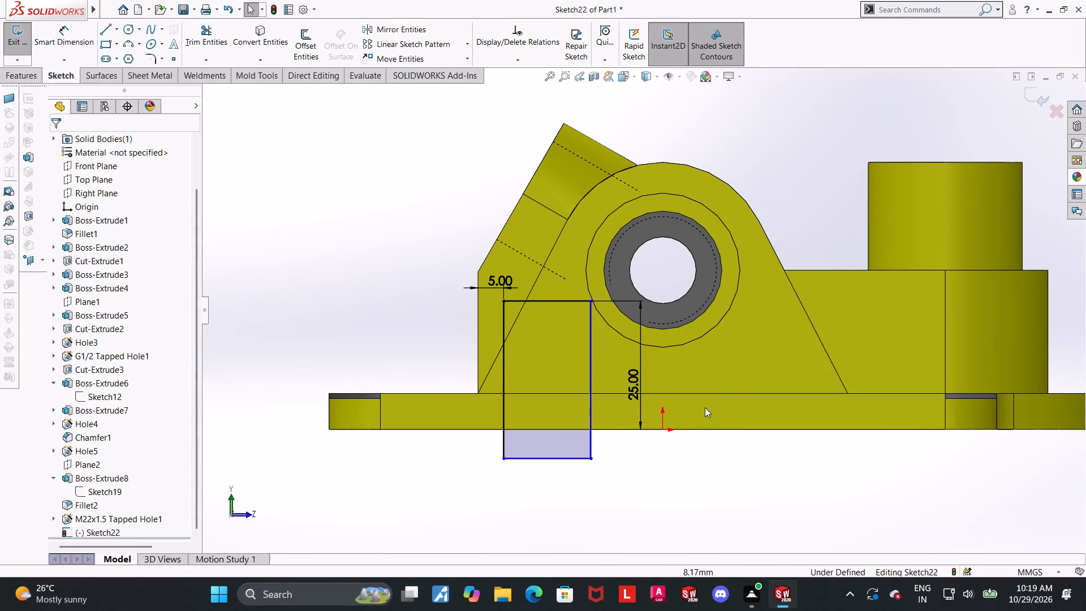
click(78, 31)
scroll(492, 201, down, 1)
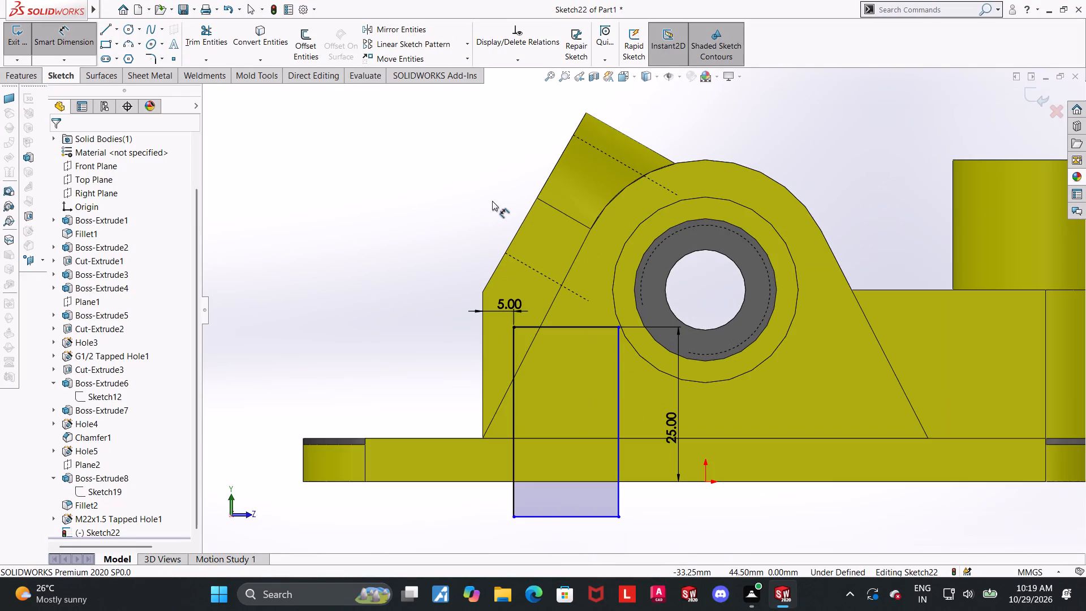
scroll(596, 283, up, 2)
scroll(1041, 365, down, 1)
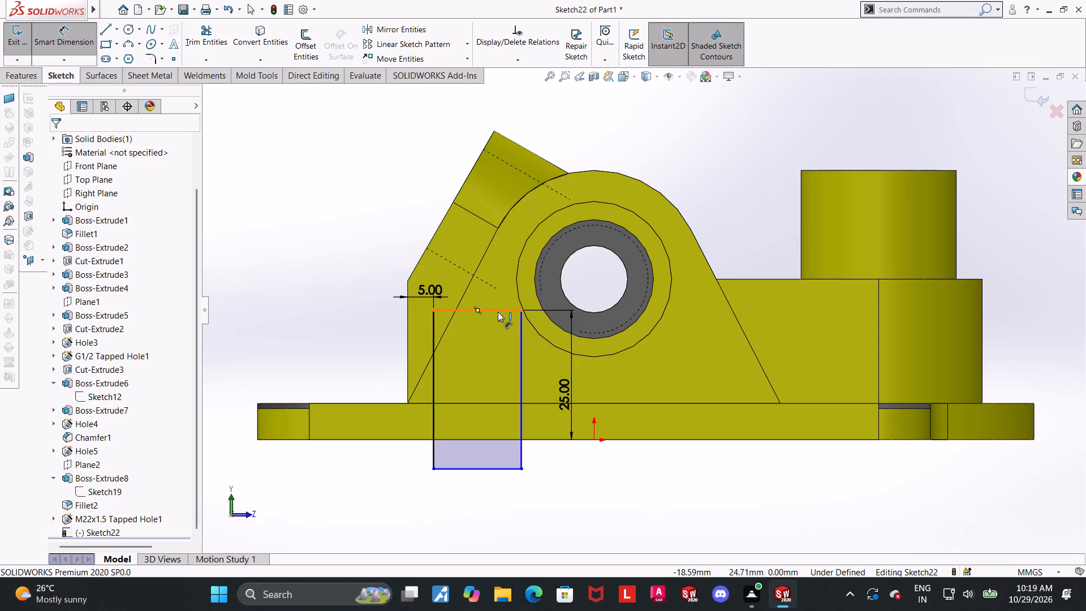
click(477, 471)
click(477, 501)
text(15)
key(Return)
key(Escape)
click(657, 462)
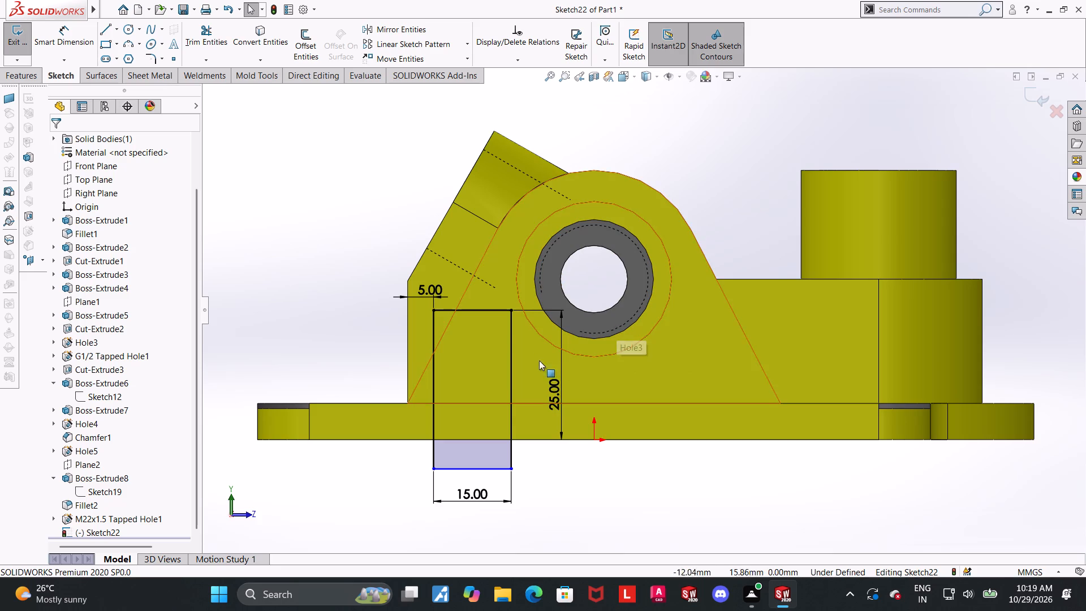
click(1038, 98)
Cut-extrude the rectangle sketch with a Mid Plane depth of 22 mm to hollow out the block below the angled boss.
scroll(775, 160, up, 1)
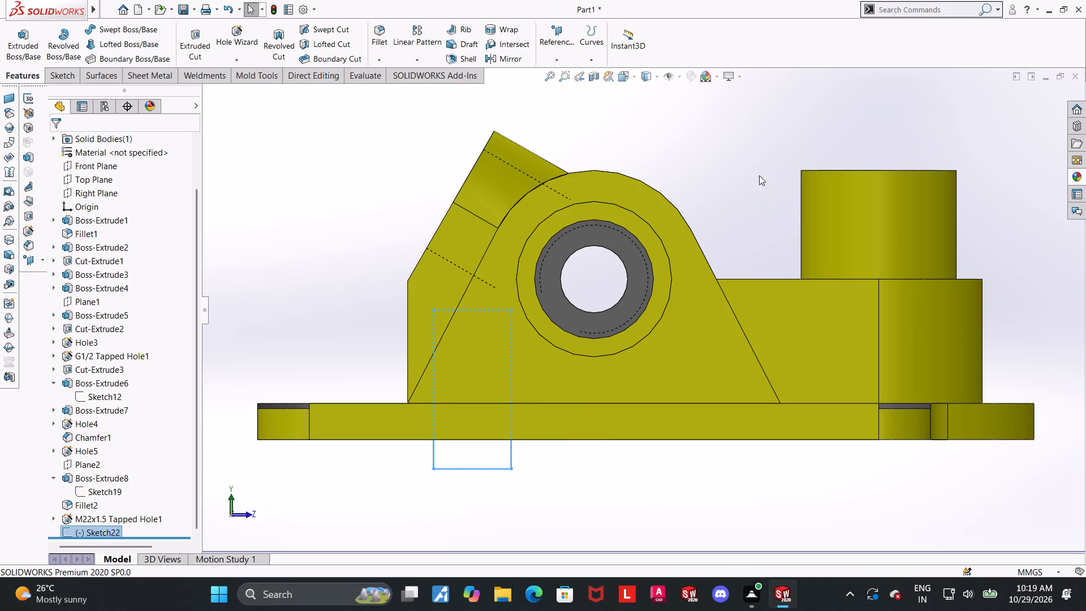
middle_drag(749, 188, 769, 225)
scroll(769, 230, down, 1)
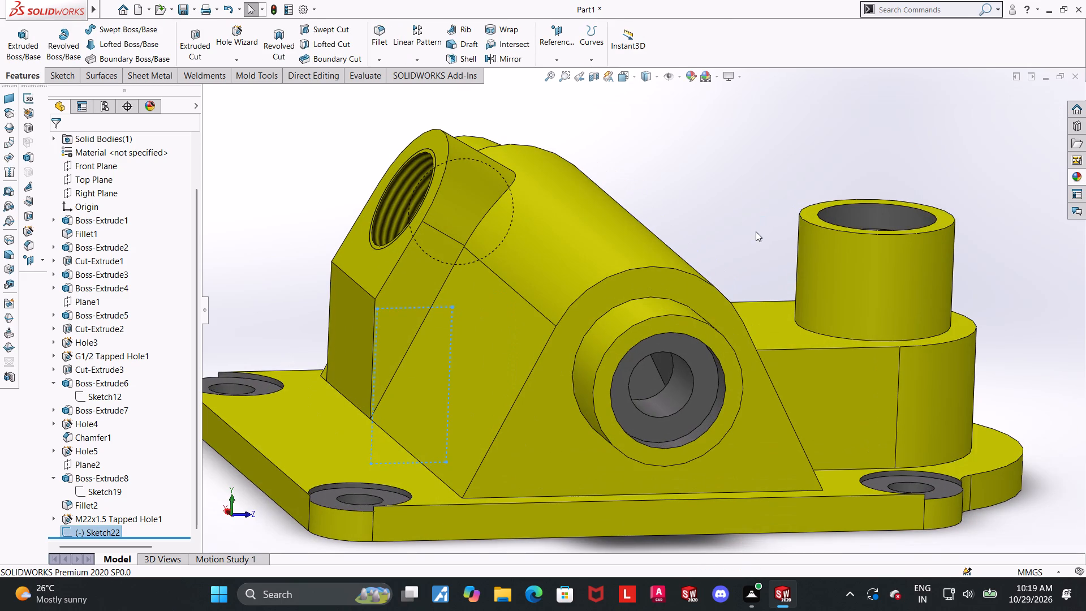
click(193, 36)
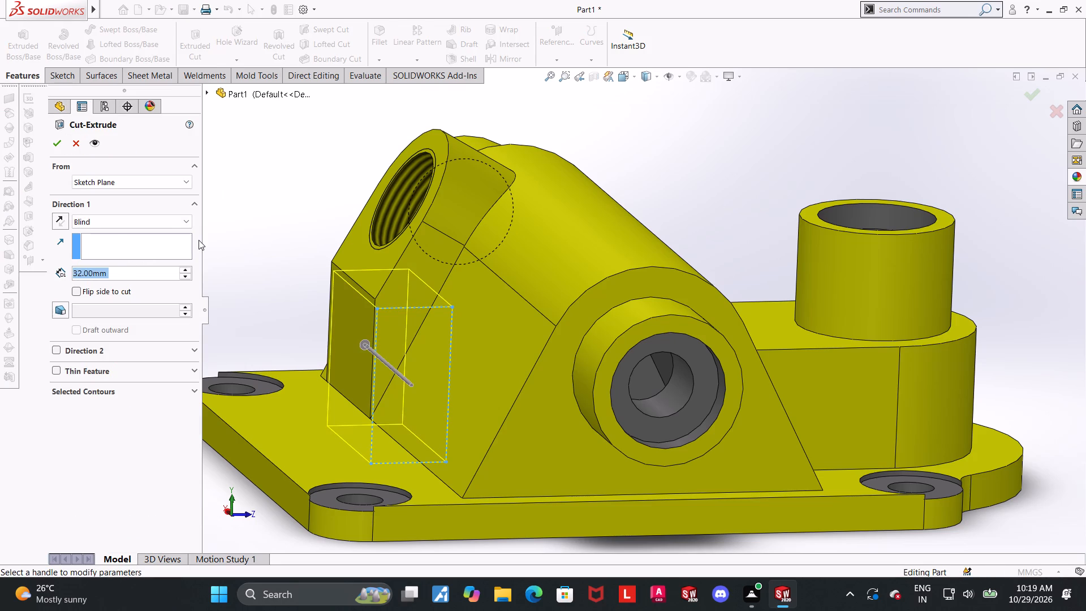
click(162, 218)
click(117, 311)
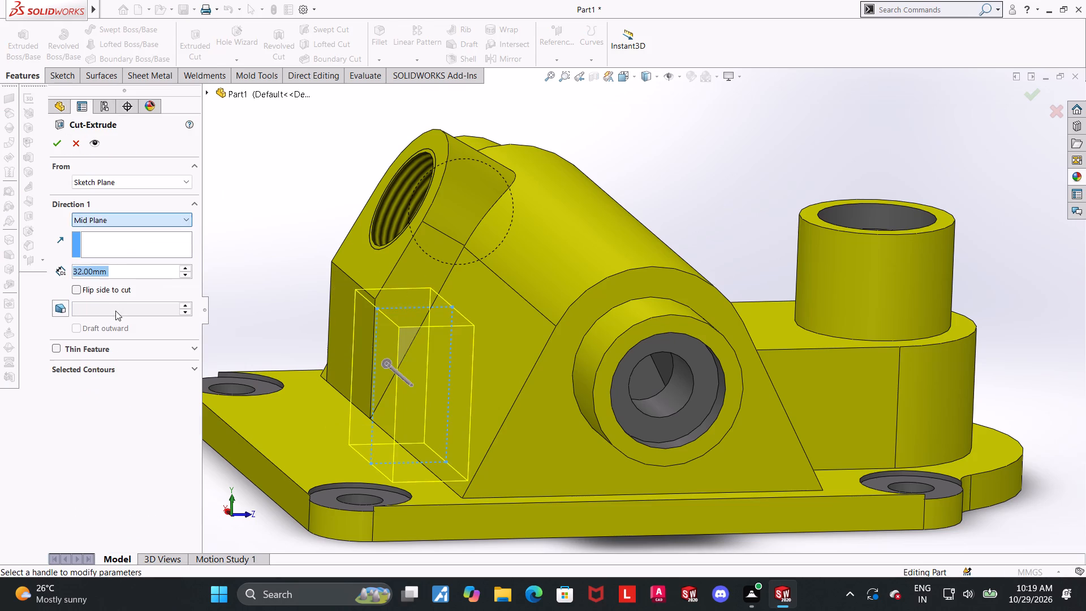
text(22)
key(Return)
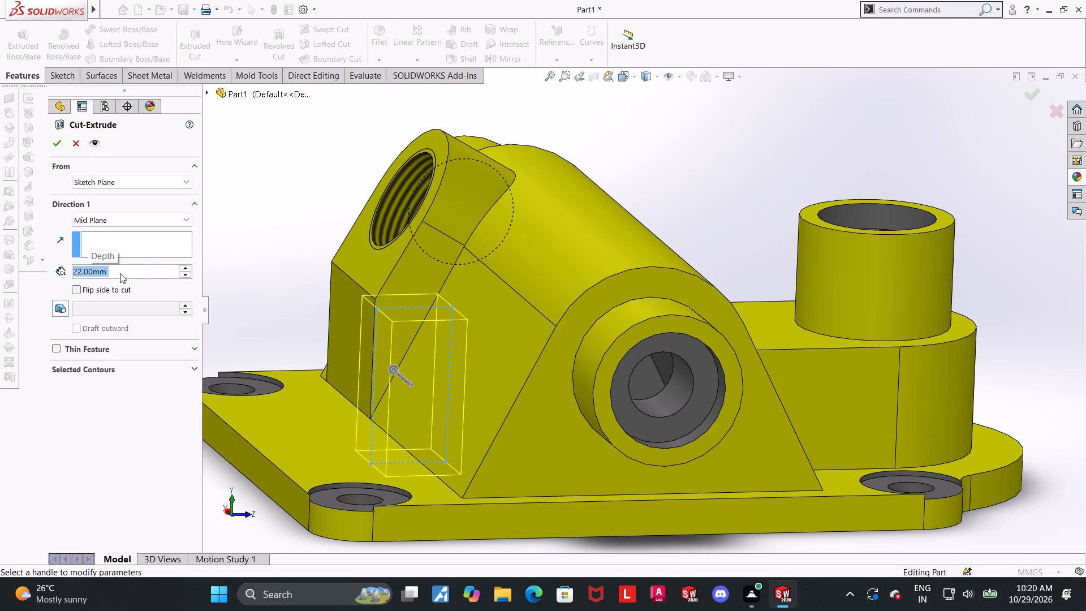
scroll(604, 259, up, 2)
middle_drag(601, 254, 660, 279)
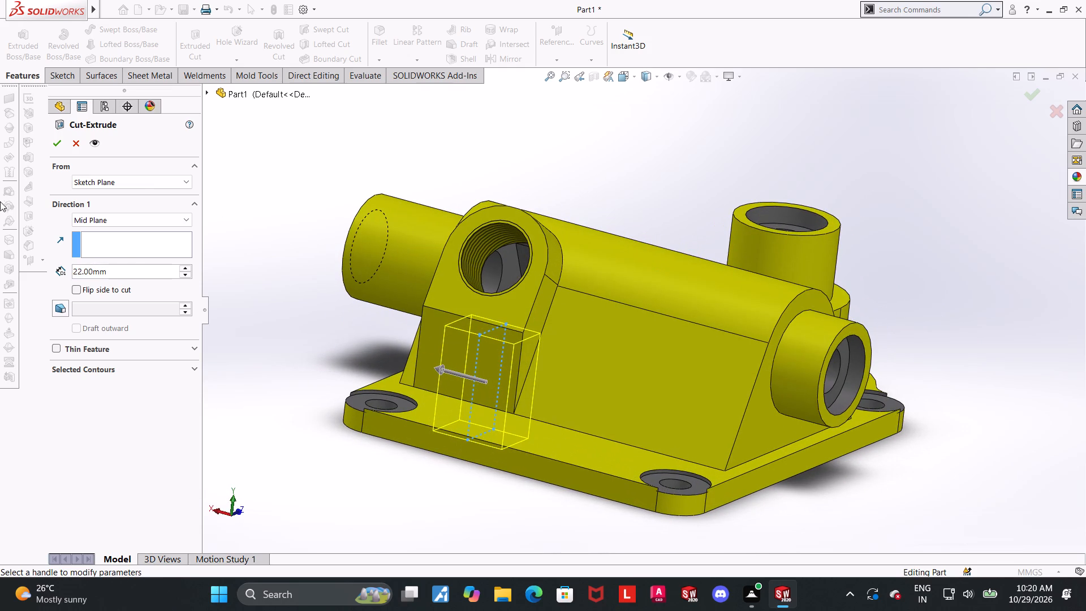
click(51, 144)
Examine the new rectangular pocket from the housing's underside and inner cavity, and check the housing in the Left view.
scroll(830, 483, up, 2)
middle_drag(769, 457, 652, 319)
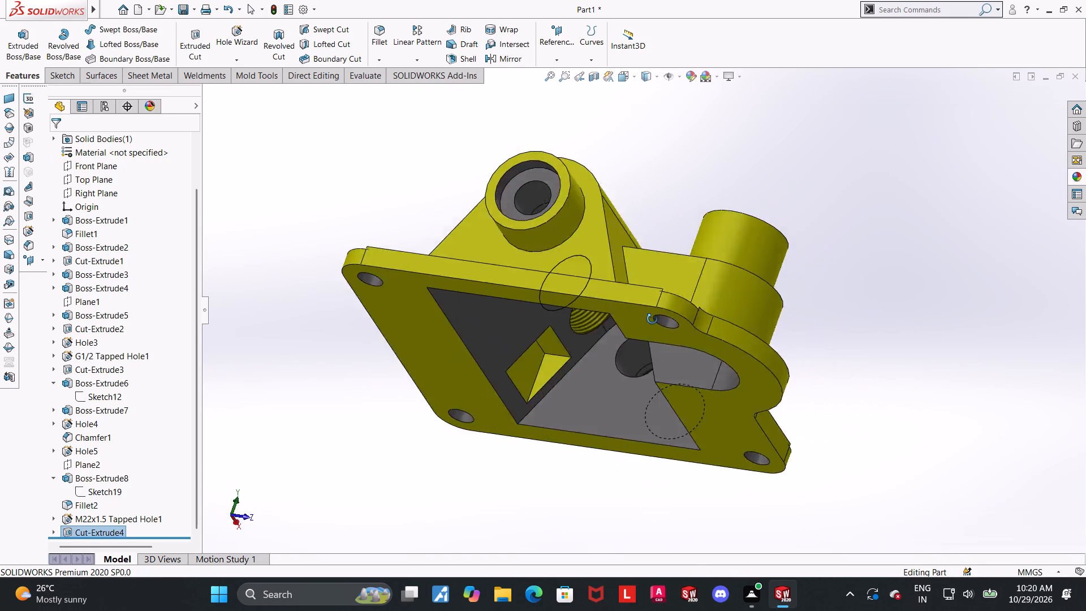
middle_drag(652, 319, 648, 247)
right_drag(646, 245, 664, 294)
scroll(873, 385, up, 3)
middle_drag(816, 347, 859, 507)
middle_drag(783, 287, 833, 384)
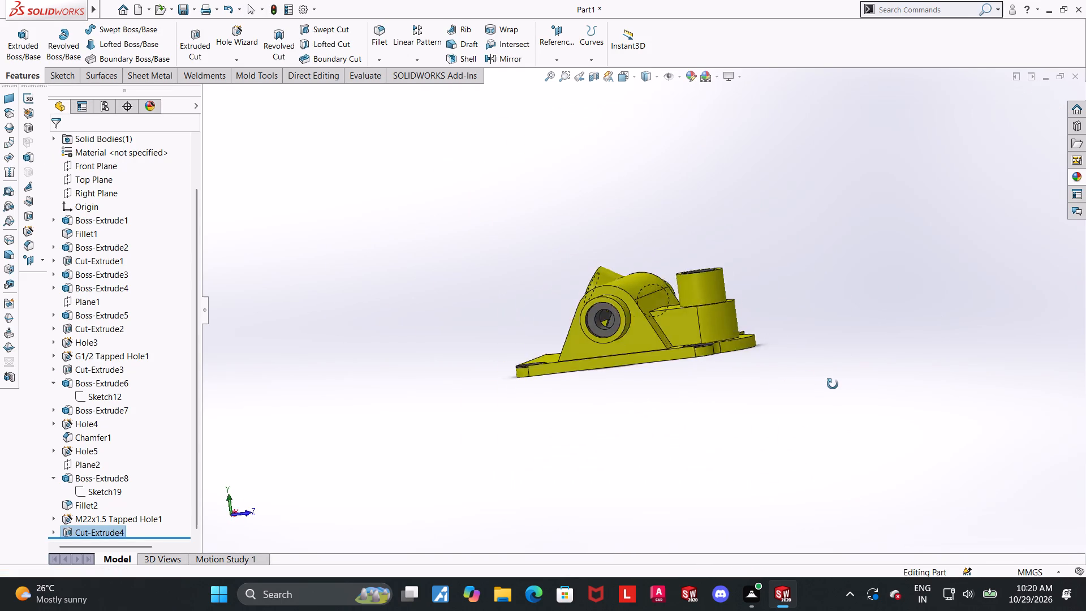
middle_drag(833, 384, 914, 384)
scroll(796, 339, down, 4)
middle_drag(683, 368, 567, 244)
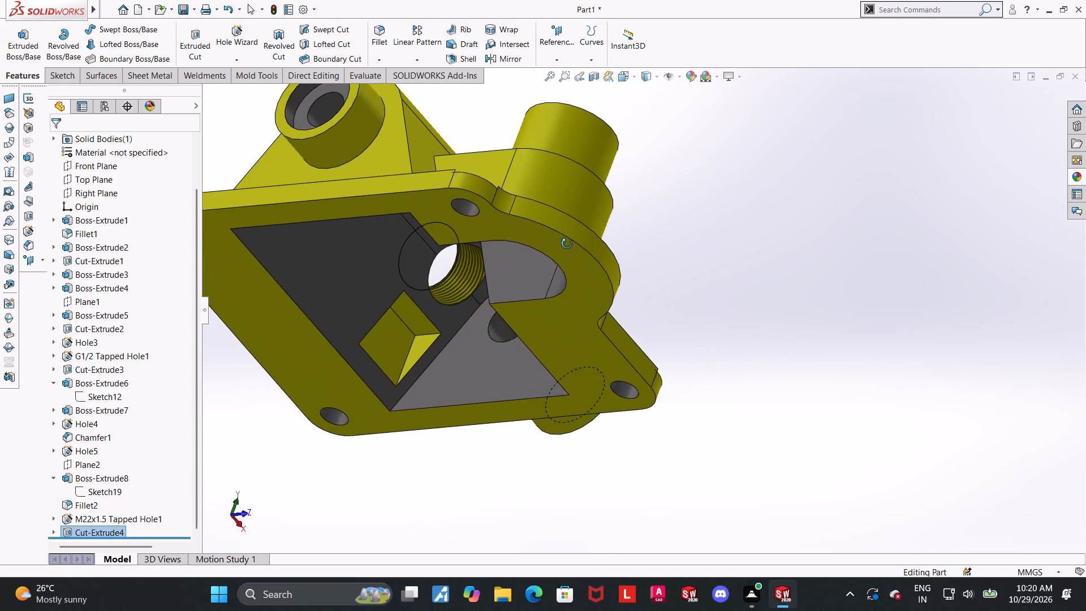
middle_drag(567, 244, 570, 221)
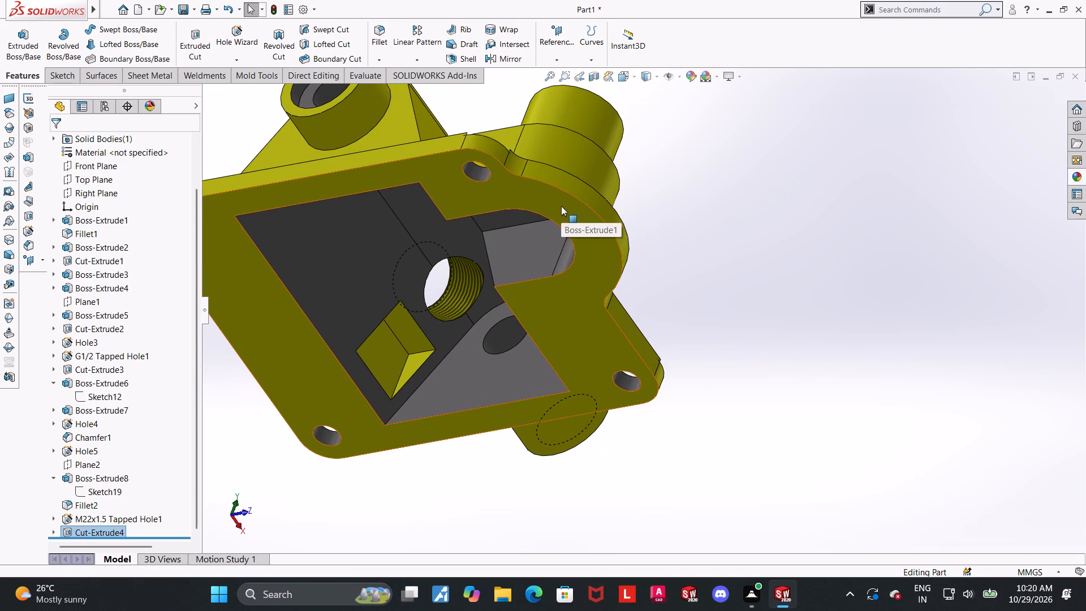
scroll(671, 174, up, 3)
middle_drag(553, 203, 583, 269)
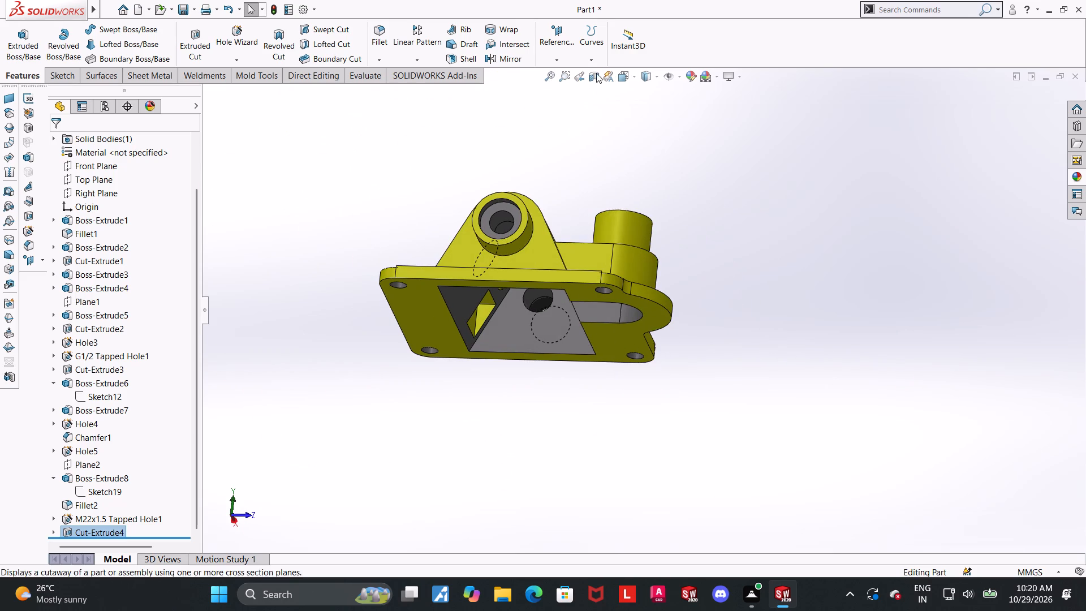
click(624, 74)
click(535, 279)
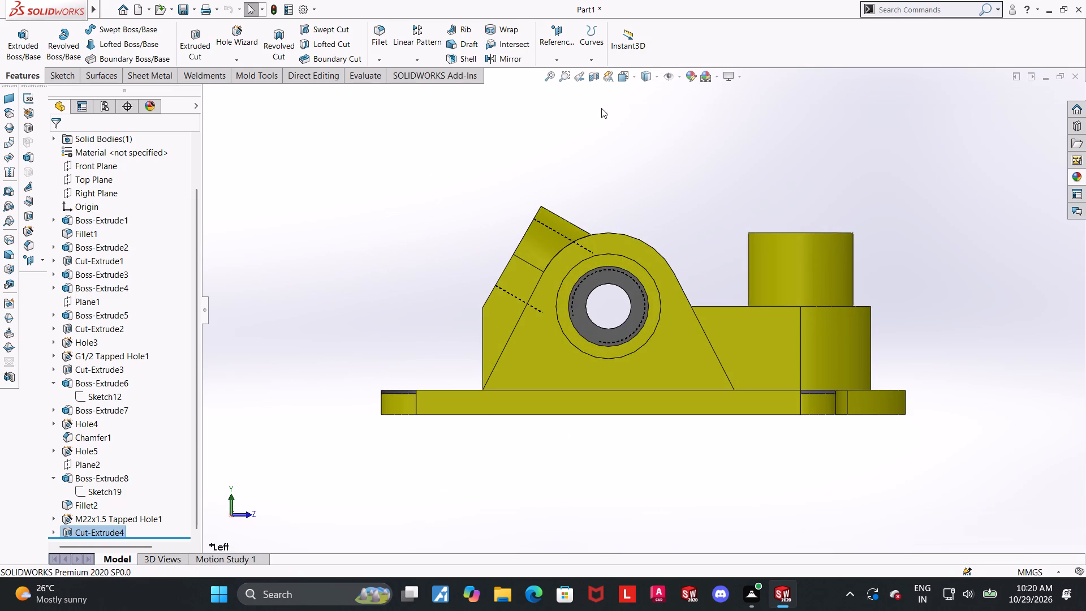
Section the housing parallel to the Right Plane at a 23 mm offset, cutting through the inclined tapped boss.
click(599, 85)
click(597, 74)
middle_drag(903, 265, 853, 281)
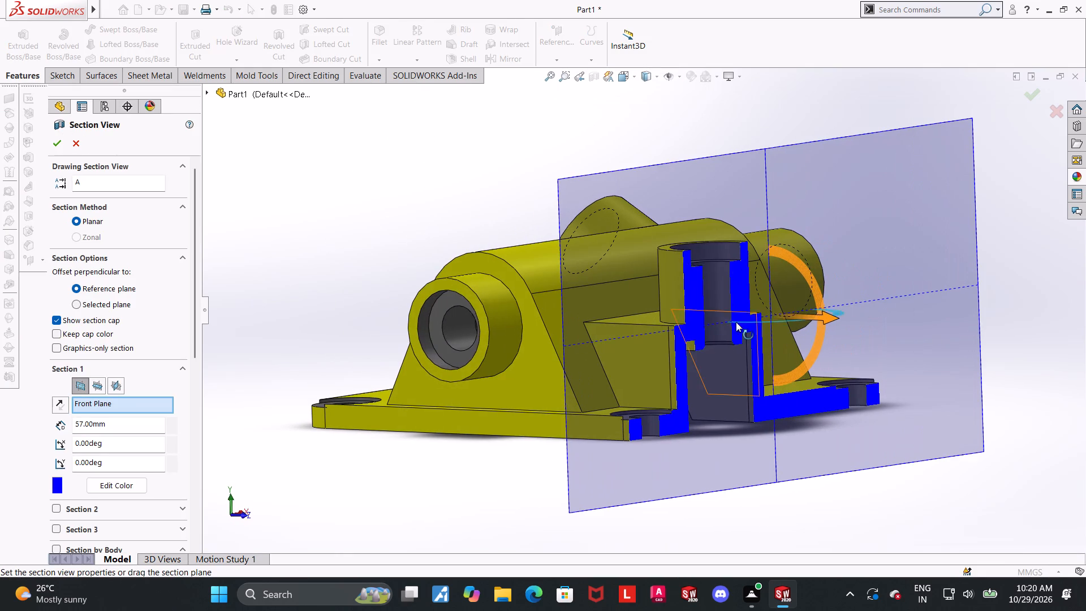
click(118, 384)
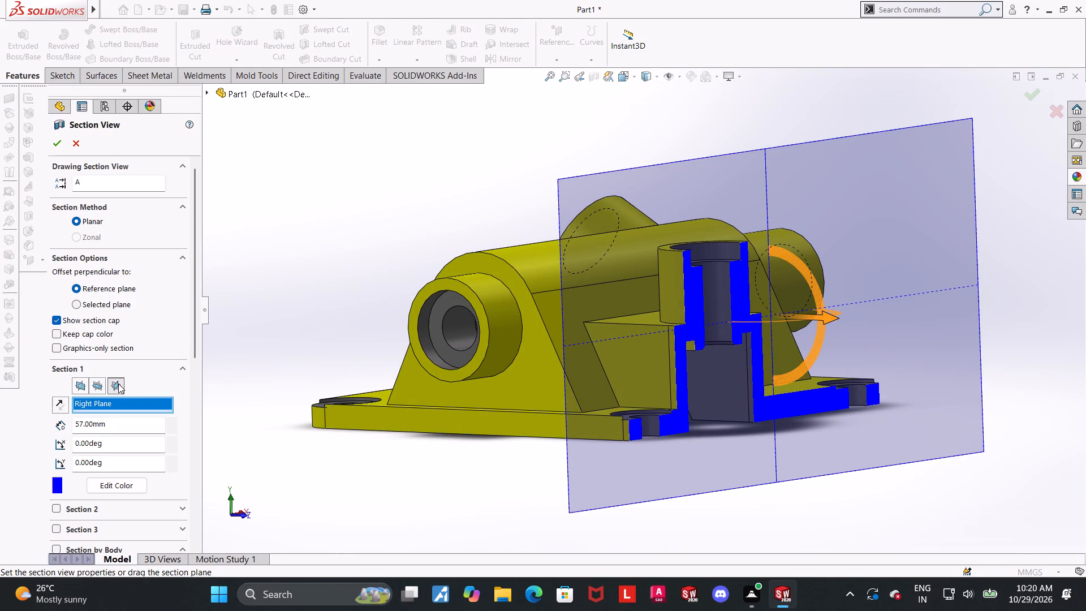
drag(573, 321, 613, 312)
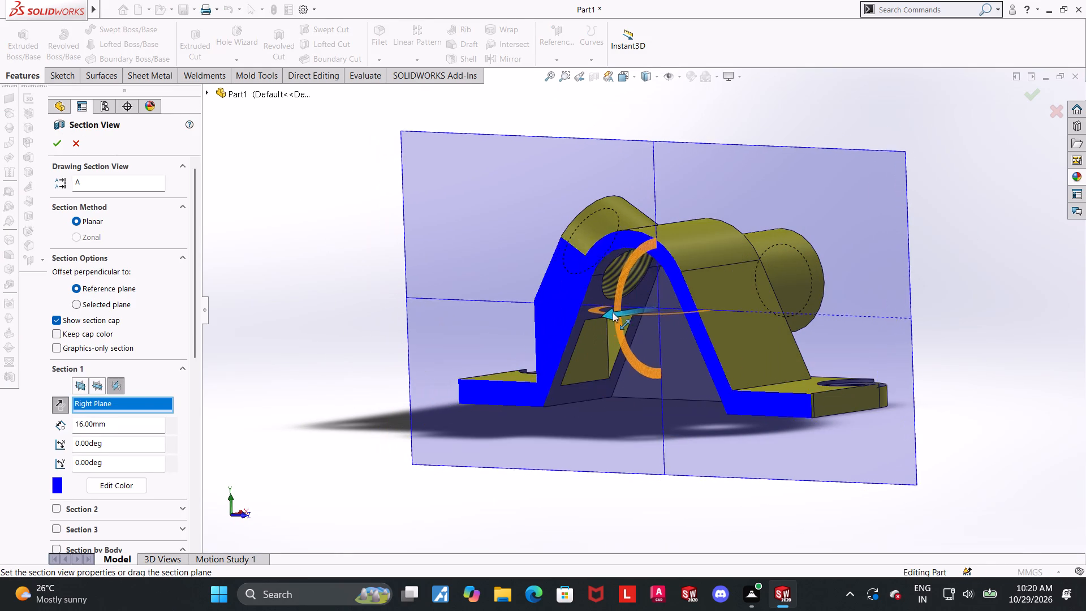
drag(613, 312, 625, 309)
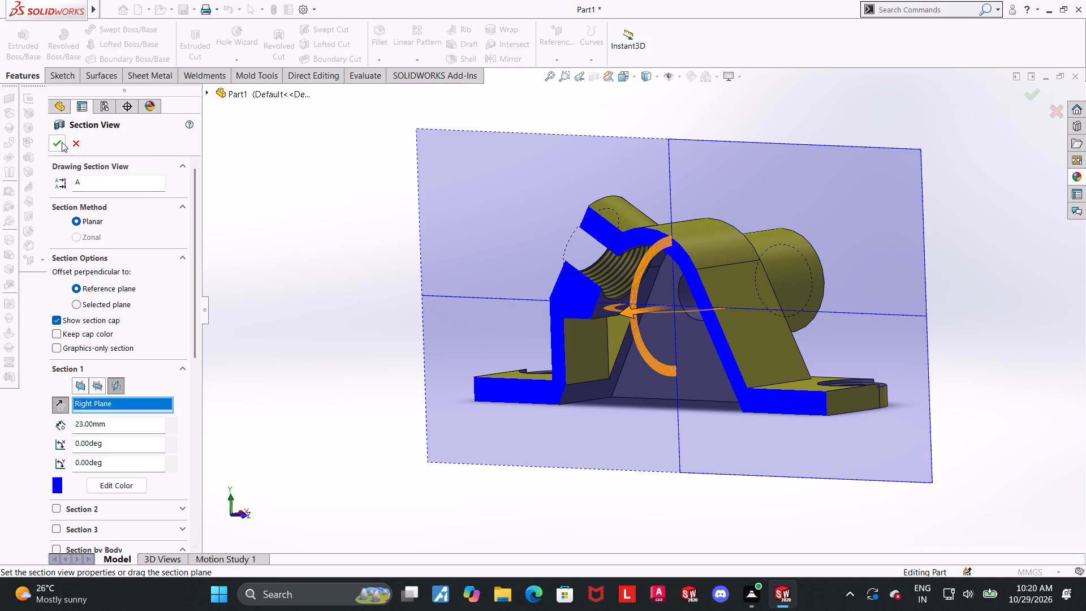
click(61, 140)
Examine the sectioned pocket and tapped hole of the inclined boss, including in the Left view, and turn the section view off.
click(408, 277)
middle_drag(701, 381, 736, 373)
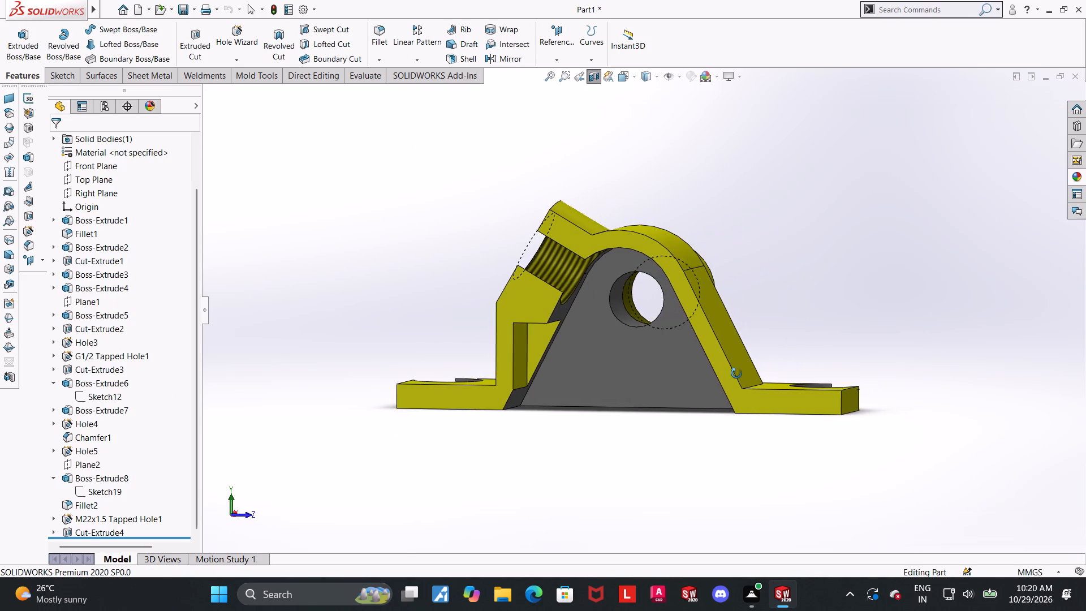
middle_drag(736, 373, 755, 376)
click(626, 77)
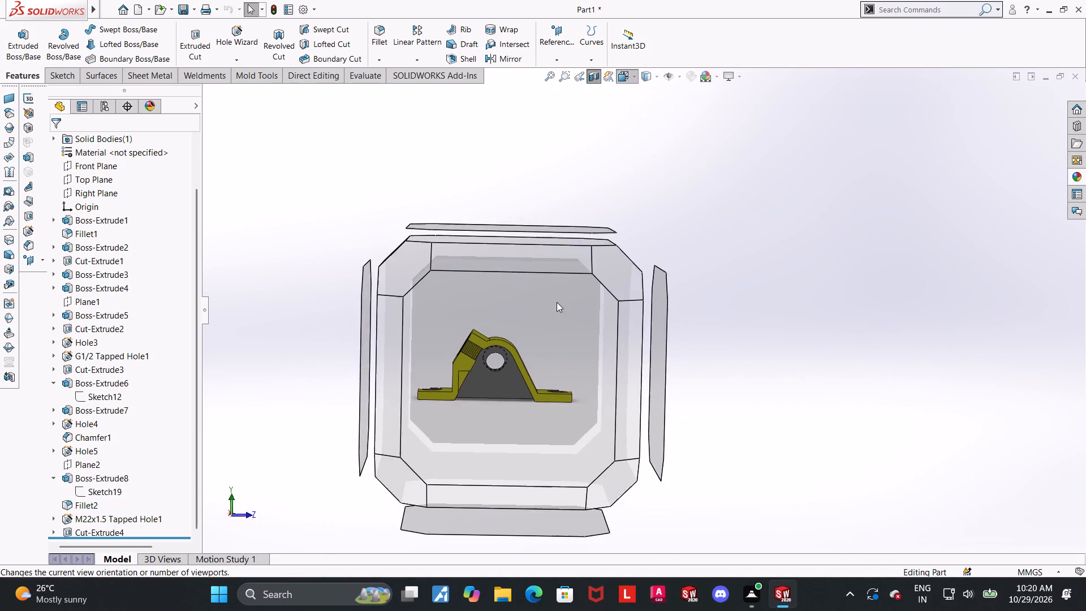
click(557, 302)
scroll(557, 341, down, 2)
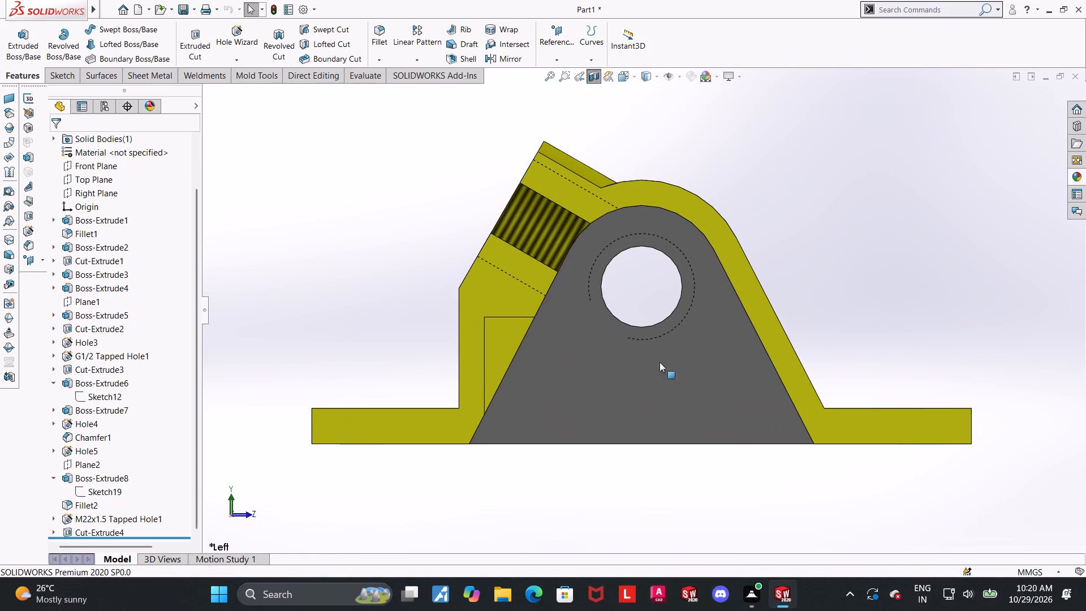
scroll(730, 362, up, 2)
middle_drag(864, 266, 881, 255)
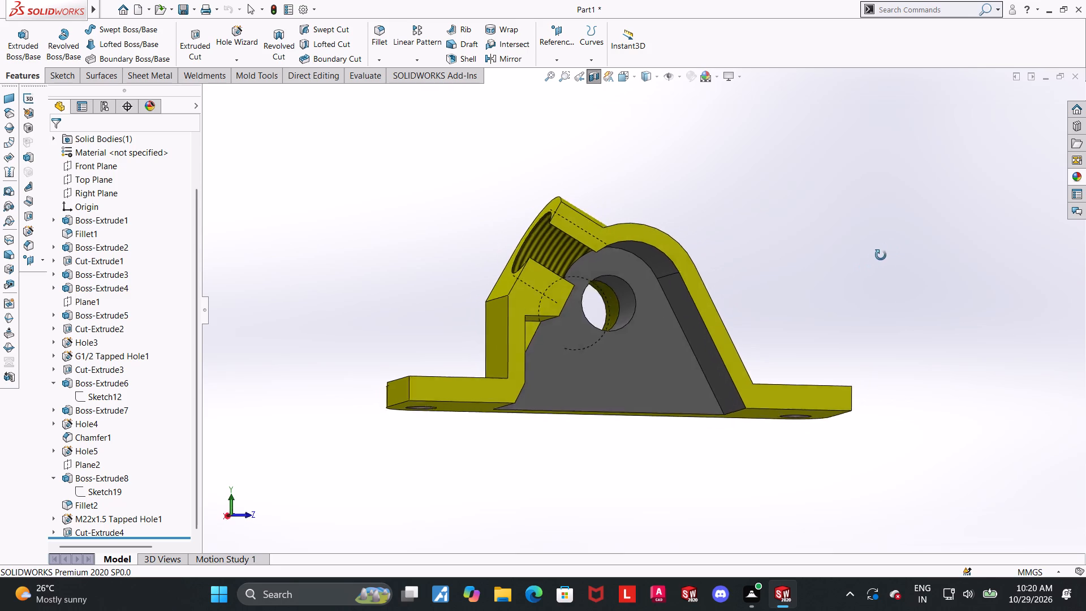
middle_drag(881, 255, 860, 261)
click(593, 83)
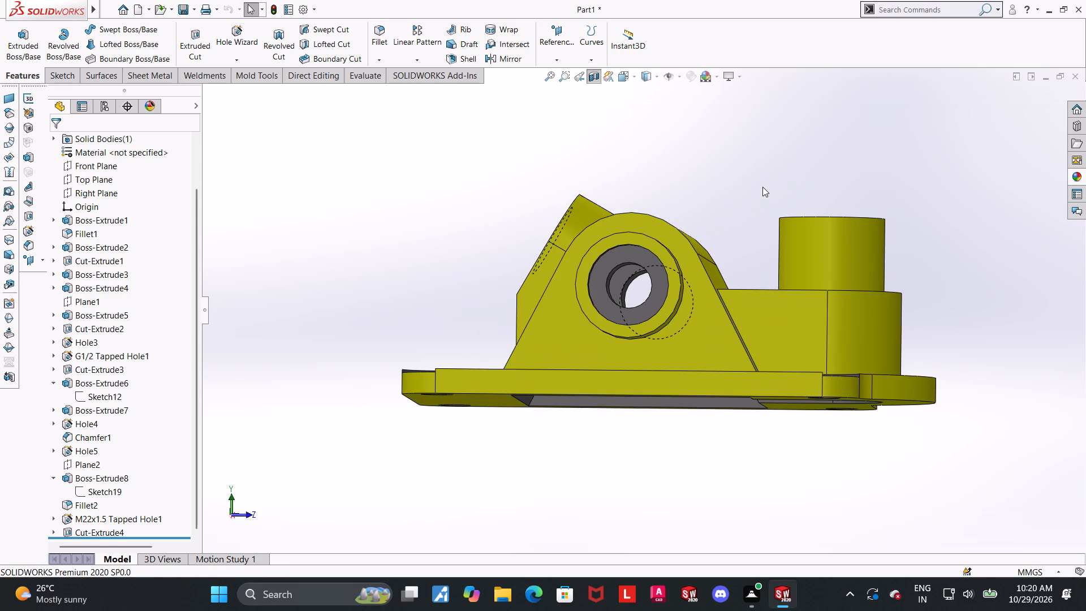
Inspect the complete housing's exterior in the Isometric view and from the side of the threaded end boss.
key(ctrl+7)
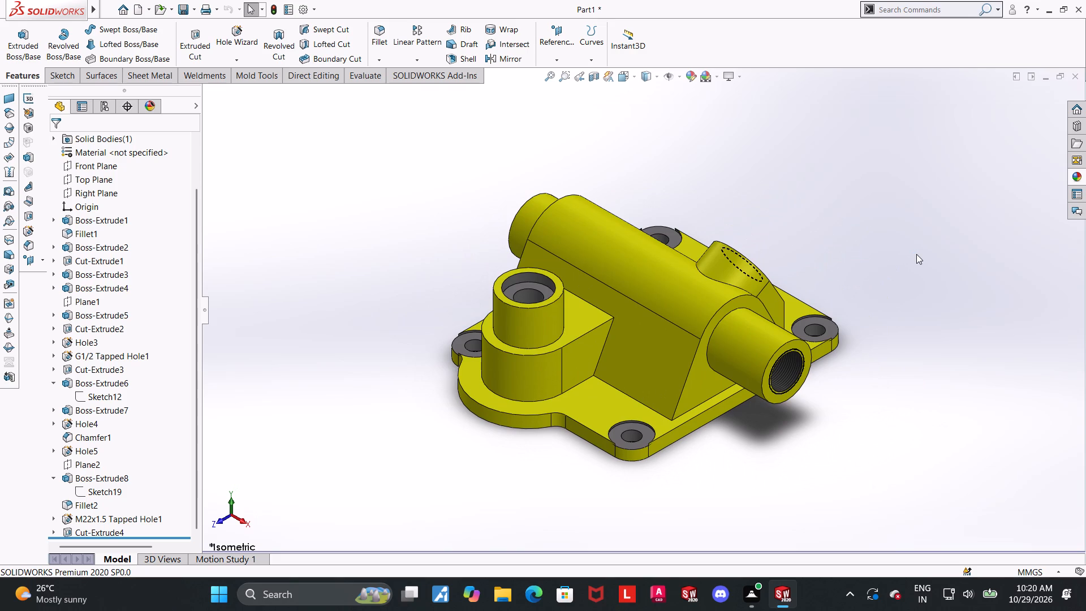
scroll(907, 254, up, 1)
scroll(773, 234, down, 2)
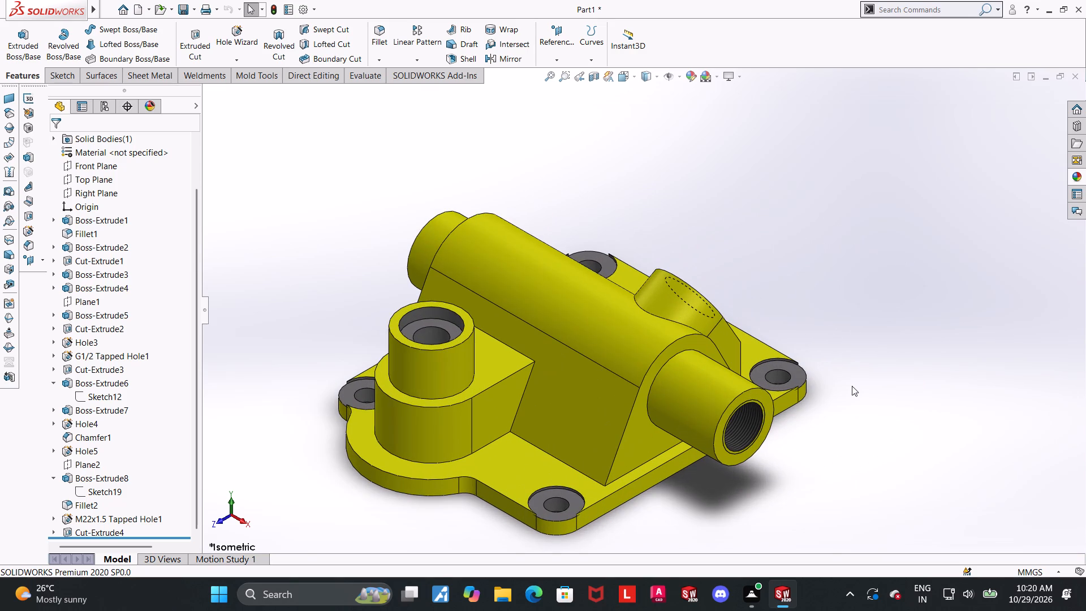
scroll(790, 400, up, 2)
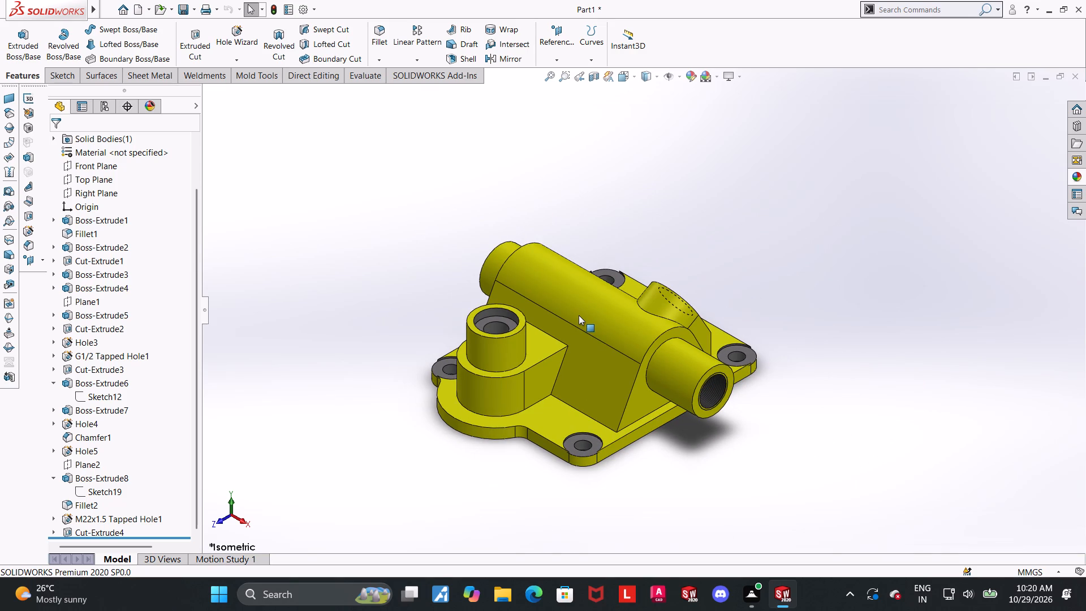
scroll(579, 315, up, 1)
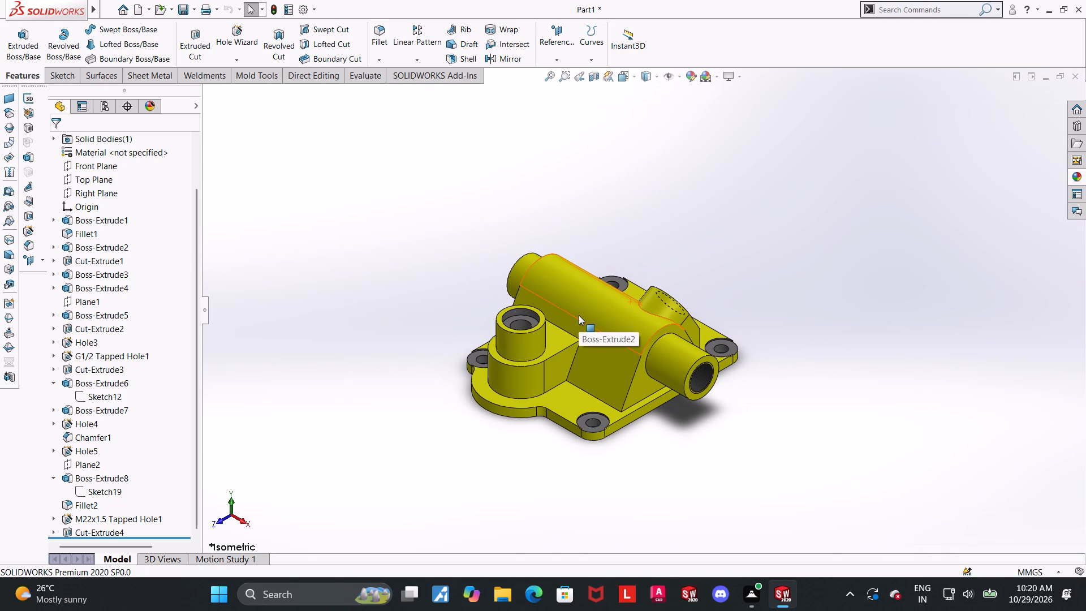
scroll(579, 315, up, 1)
scroll(606, 366, down, 4)
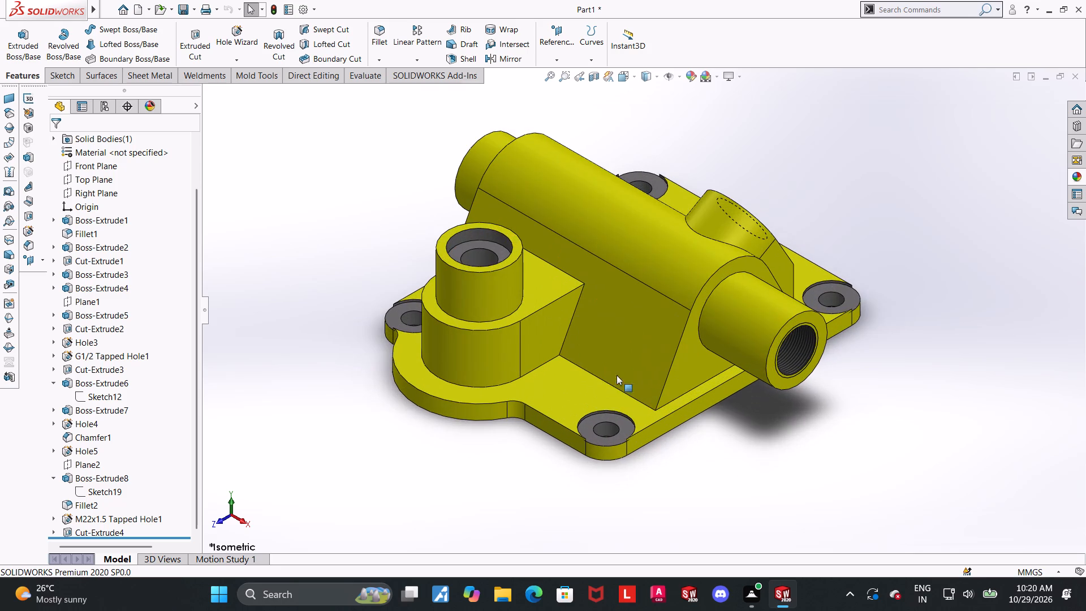
scroll(782, 406, up, 1)
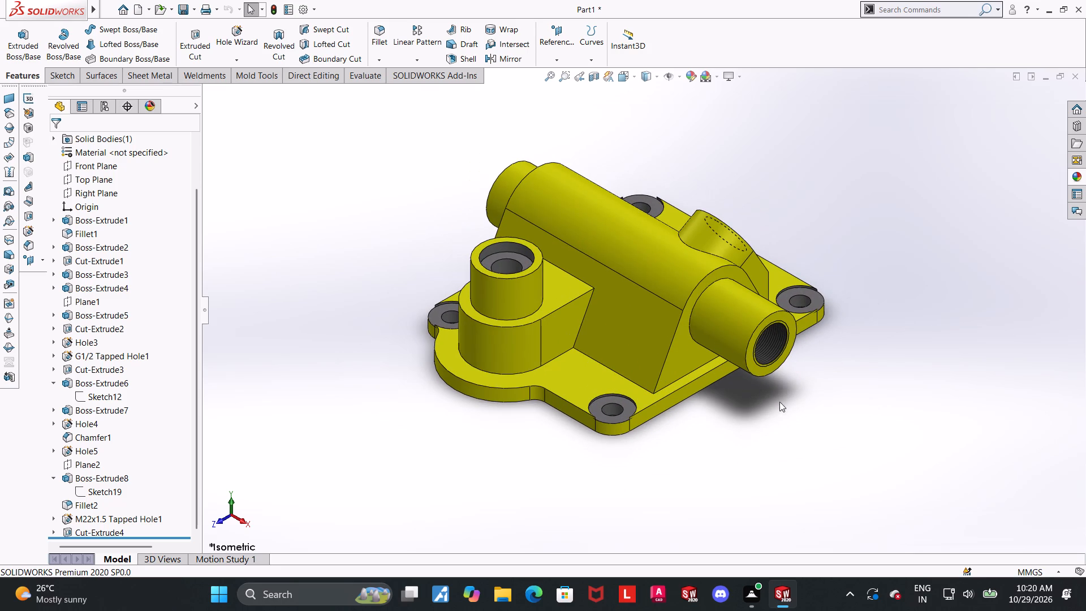
scroll(767, 381, up, 1)
scroll(734, 319, down, 1)
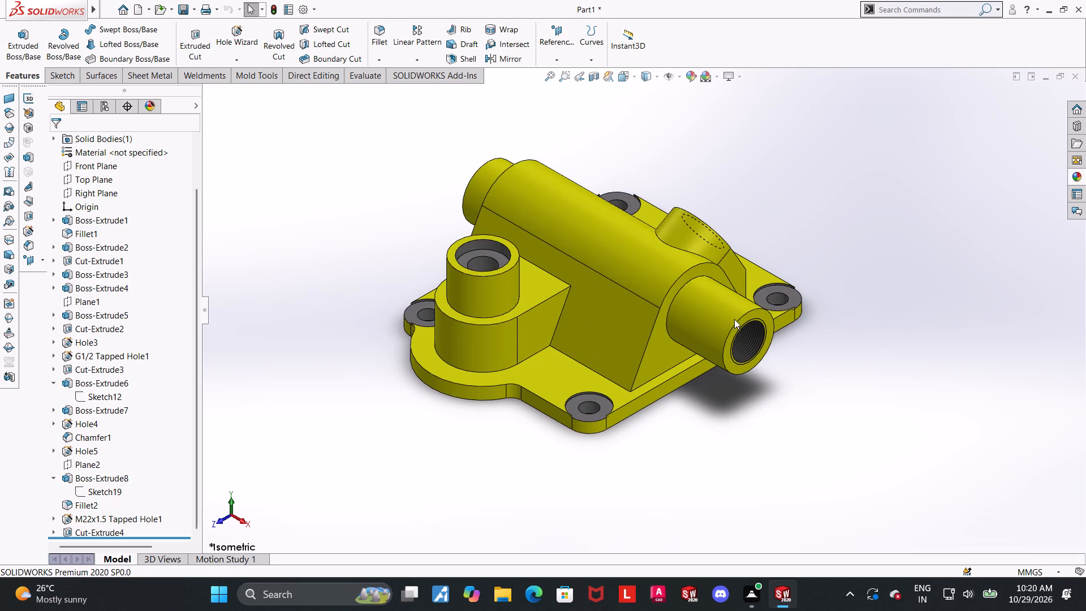
scroll(564, 227, down, 1)
scroll(617, 249, up, 1)
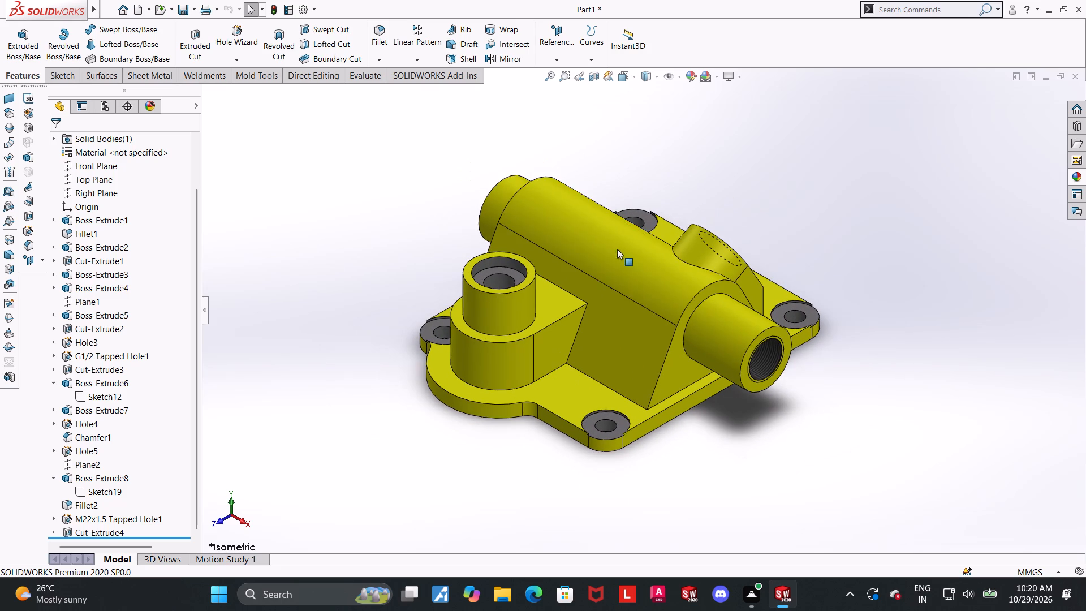
middle_drag(612, 283, 577, 225)
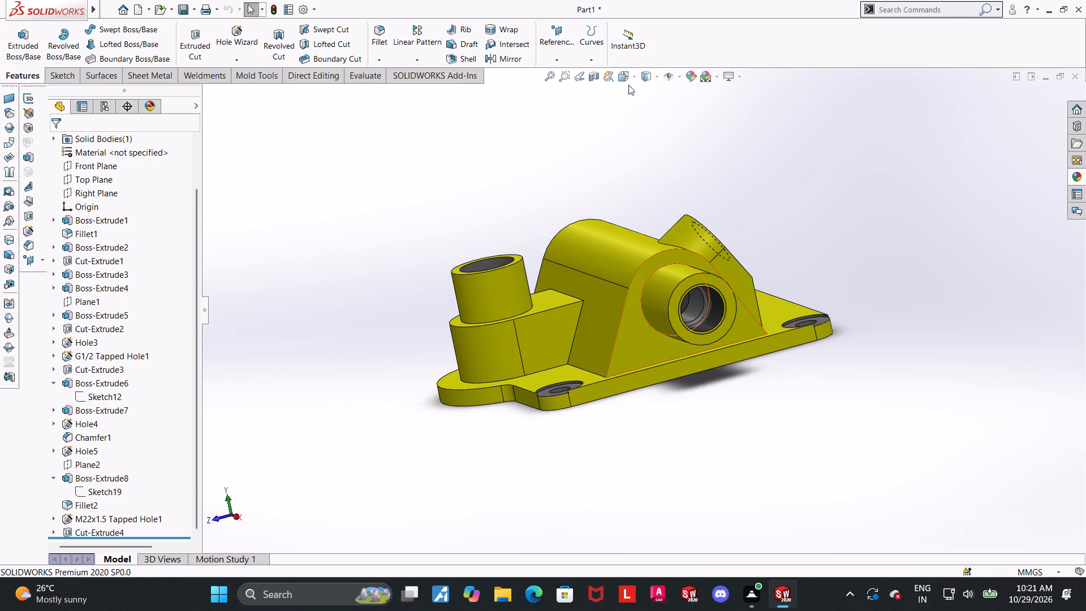
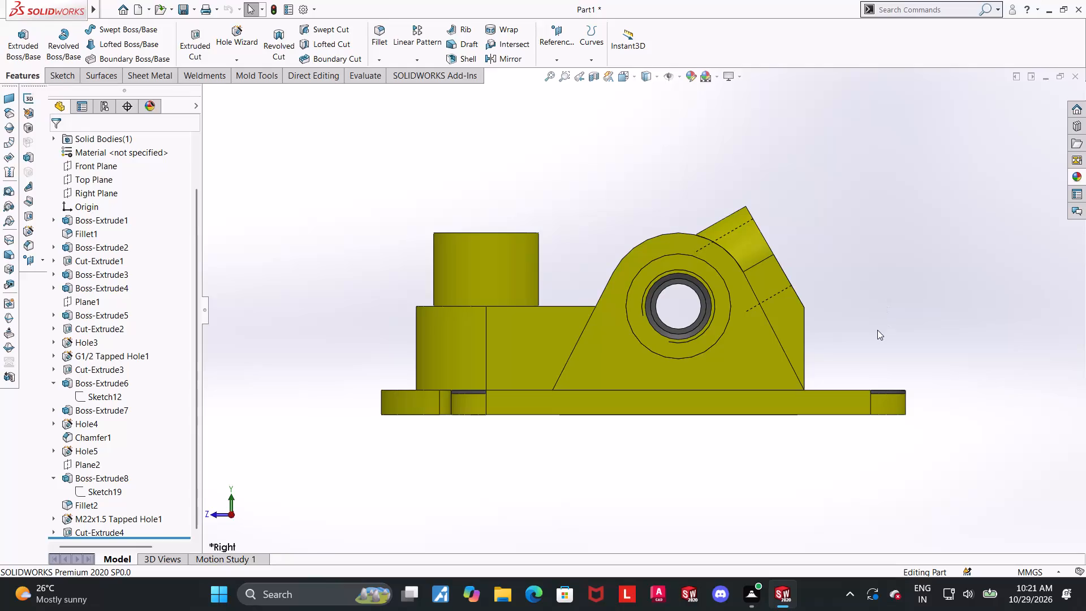
Examine the housing's underside, inner cavity and rectangular mounting flange.
scroll(877, 330, up, 4)
middle_drag(842, 376, 831, 184)
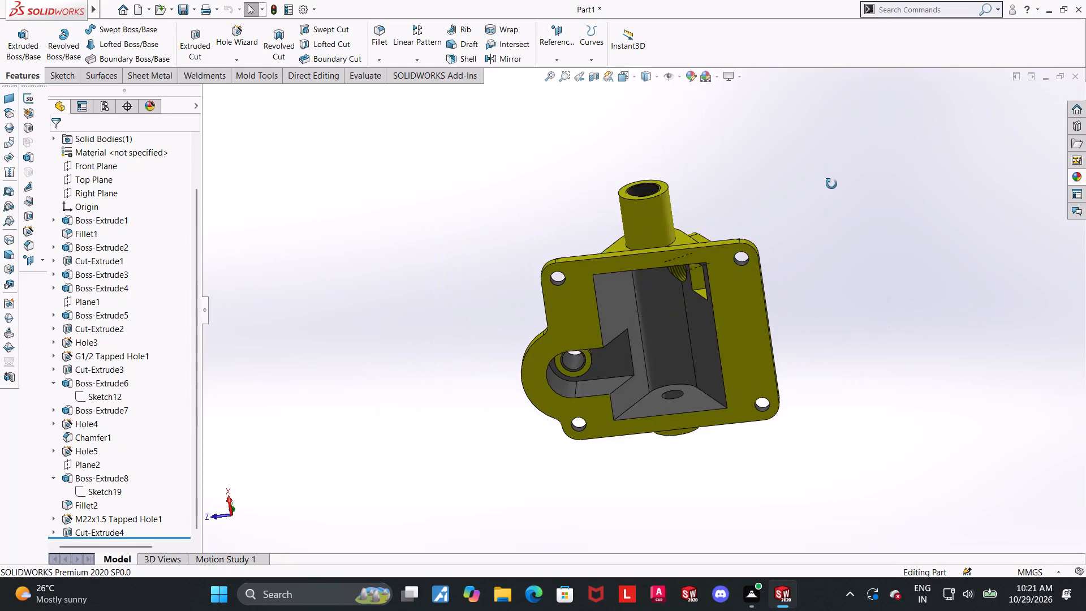
middle_drag(831, 184, 833, 154)
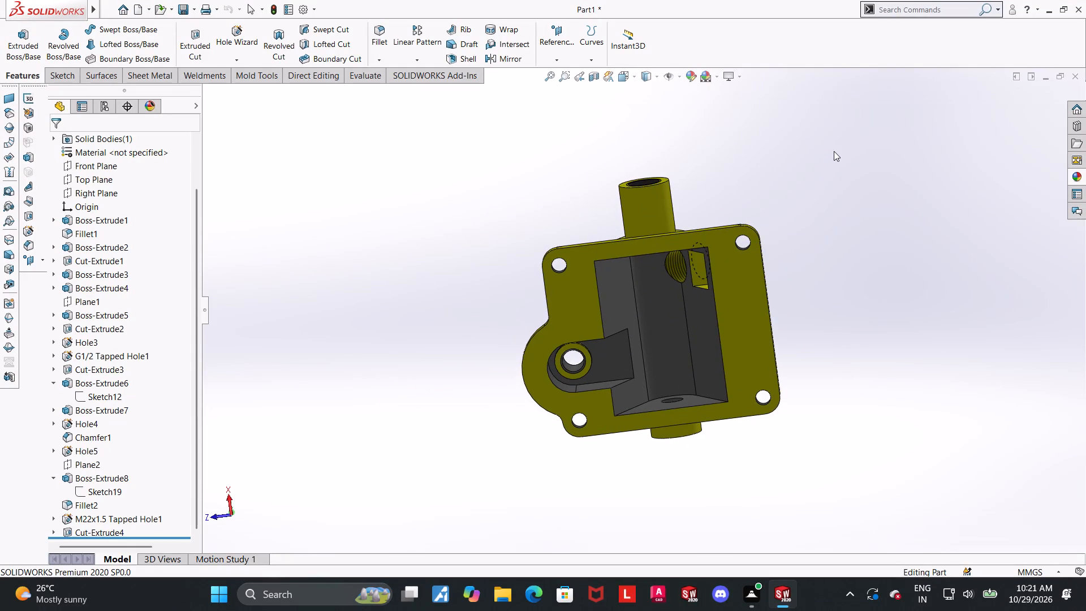
scroll(834, 151, up, 1)
scroll(736, 185, down, 1)
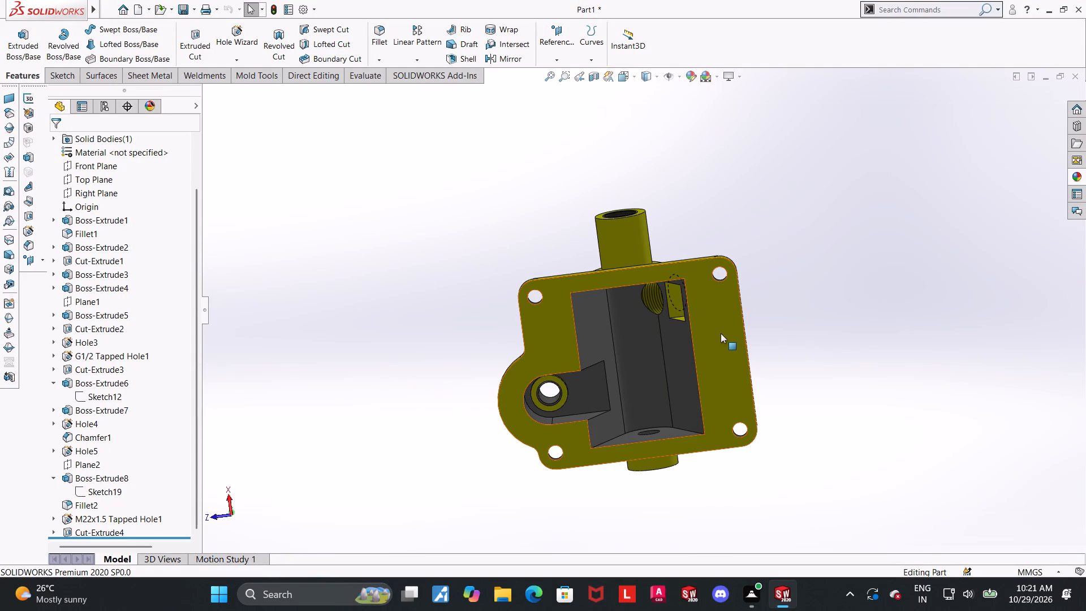
scroll(826, 310, up, 1)
click(808, 287)
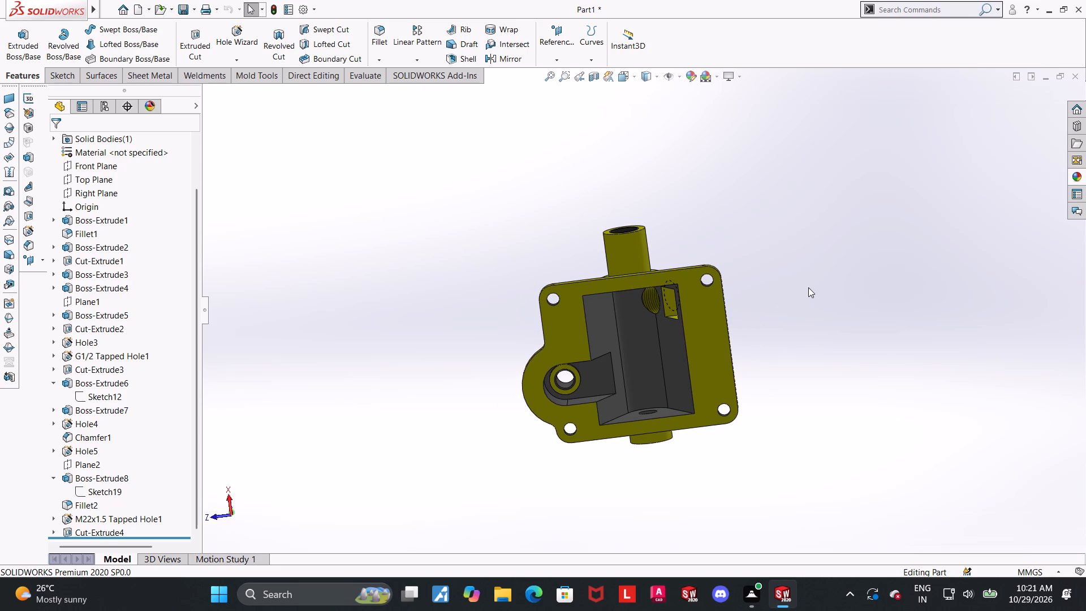
scroll(808, 287, down, 1)
Sketch a 94 by 110 mm rectangle on the flange's bottom face, with its corners at the centres of the four mounting holes.
click(665, 356)
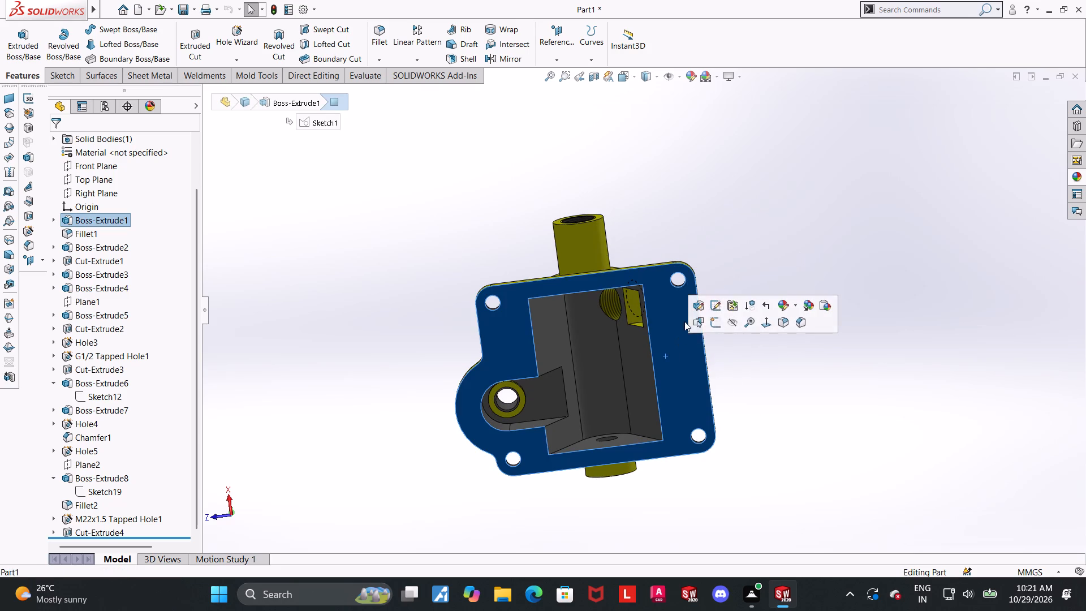
click(718, 320)
scroll(146, 442, down, 7)
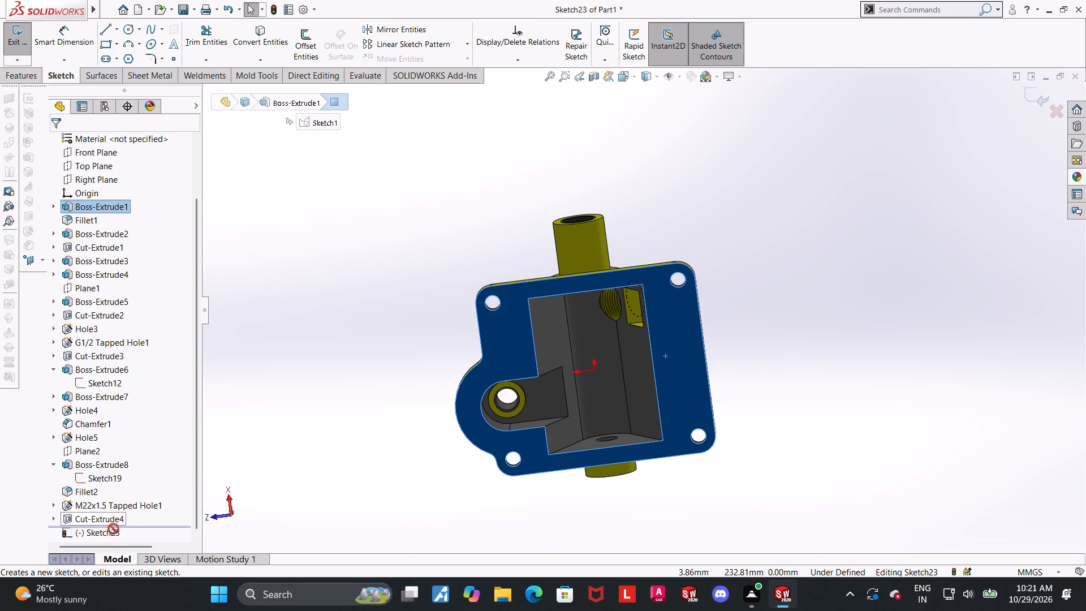
click(114, 530)
click(146, 510)
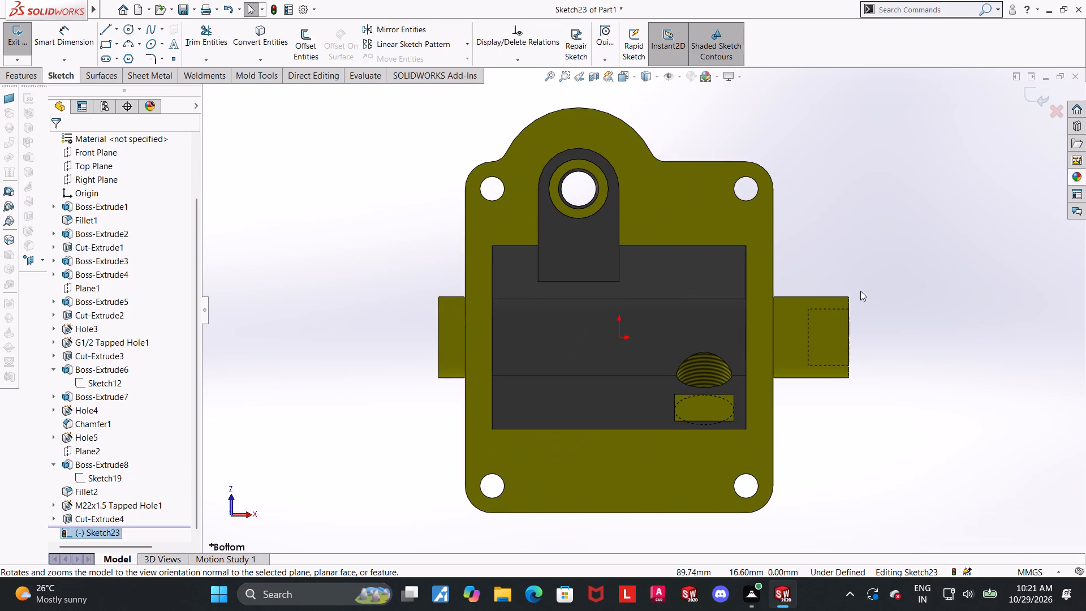
click(109, 42)
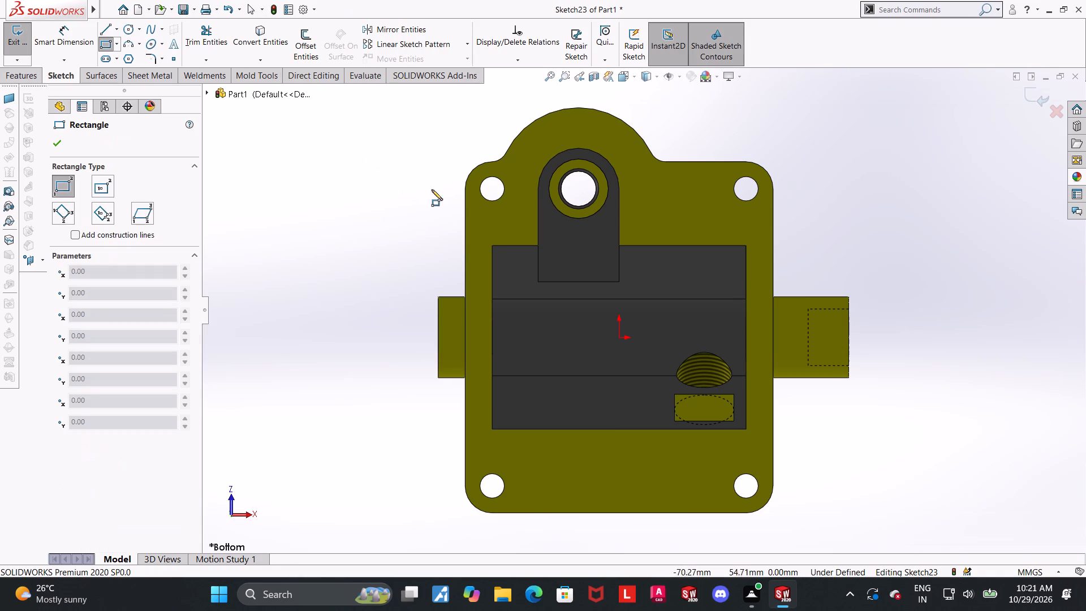
click(491, 188)
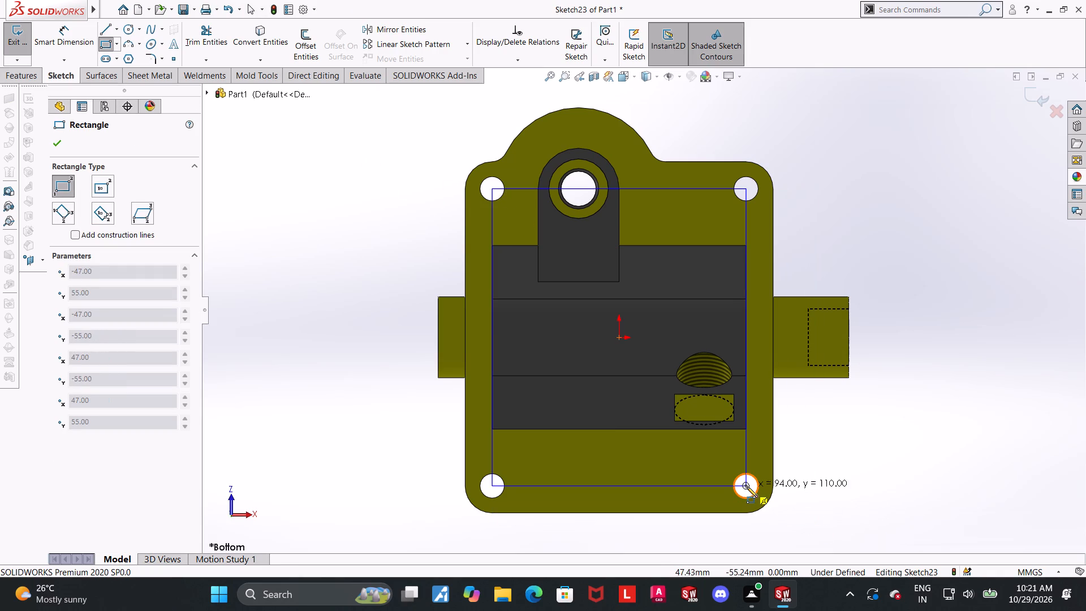
click(747, 488)
key(Escape)
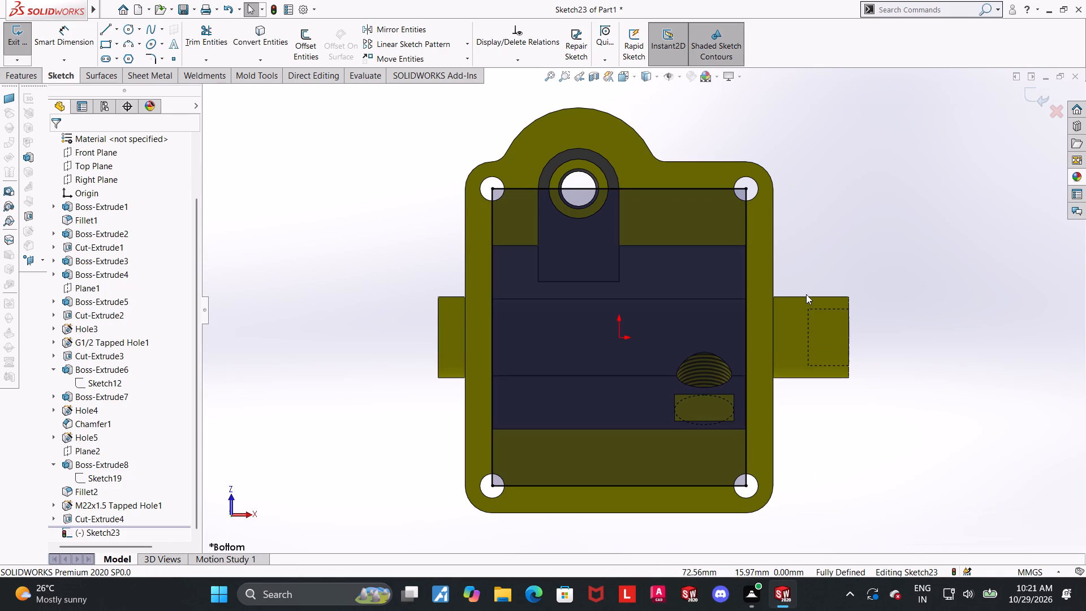
Sketch four circles centred on the rectangle's corners, around the mounting holes, with diameters of about 17 to 21 mm.
scroll(768, 287, down, 1)
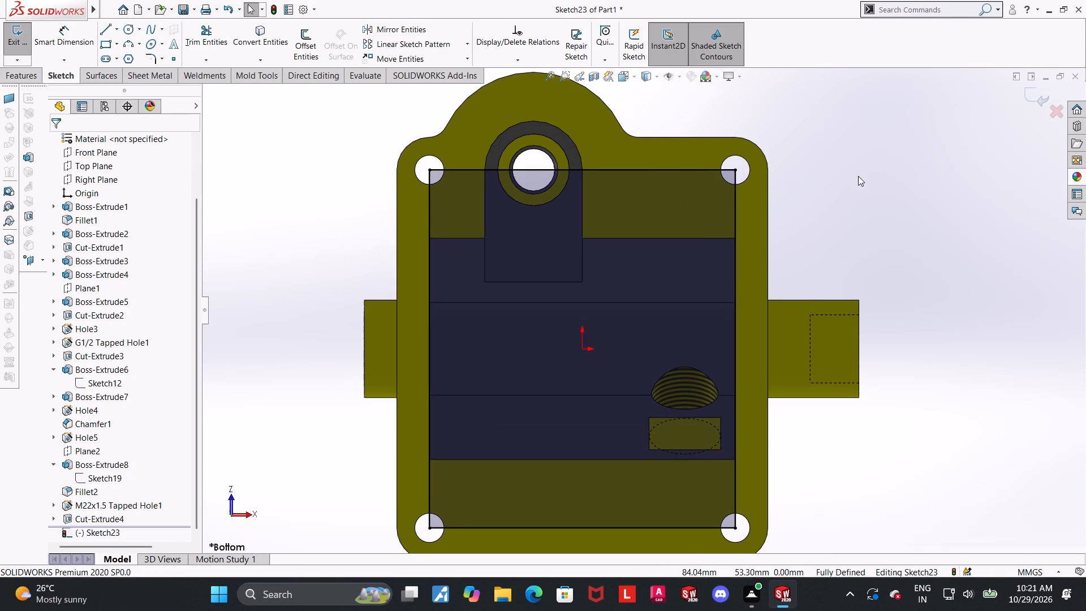
click(127, 25)
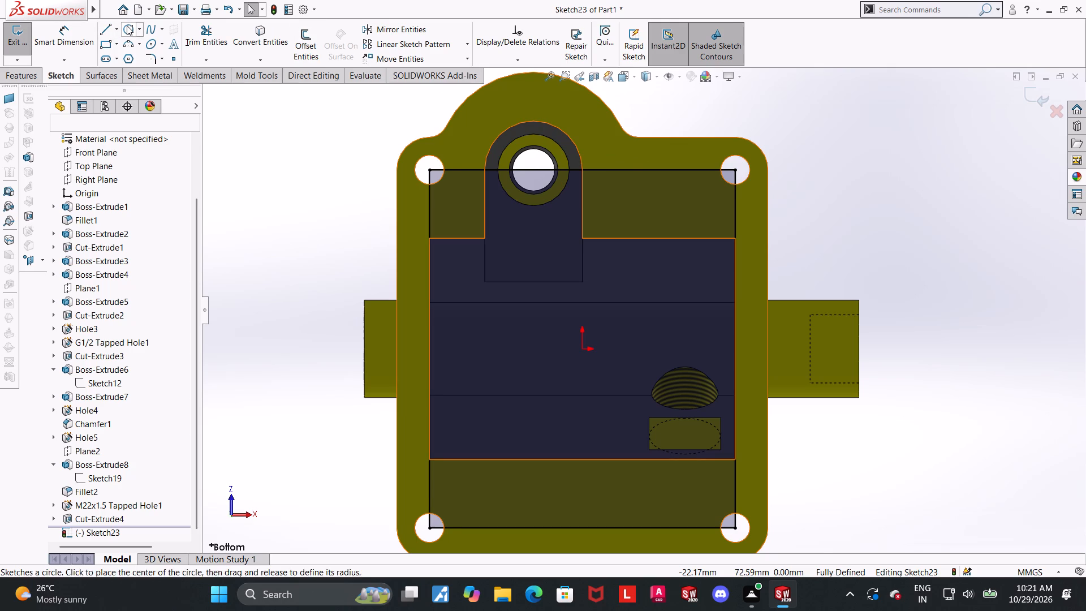
click(429, 170)
click(449, 188)
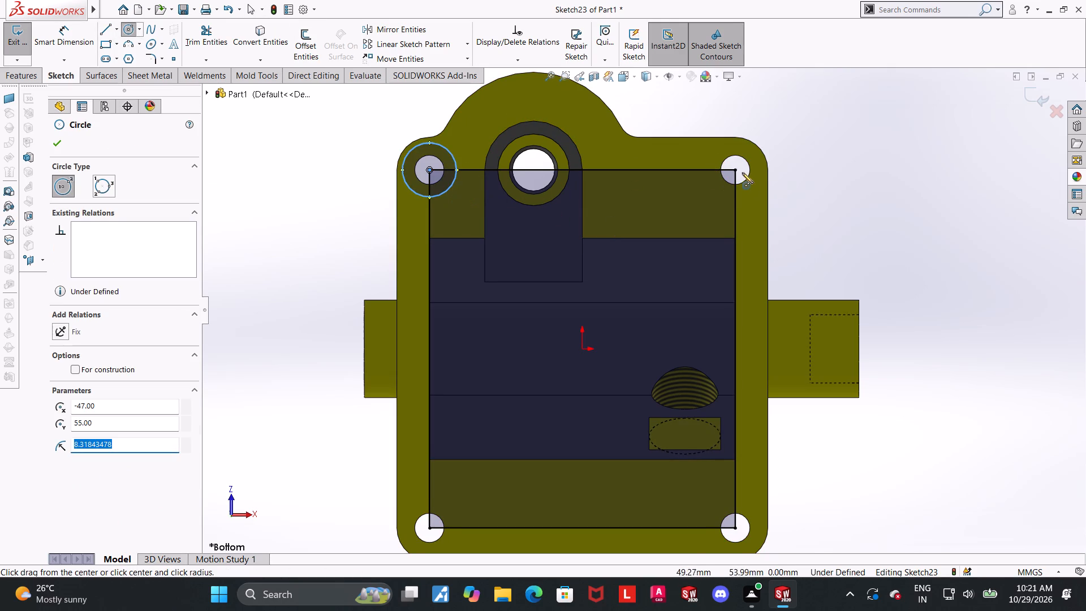
click(736, 169)
click(717, 192)
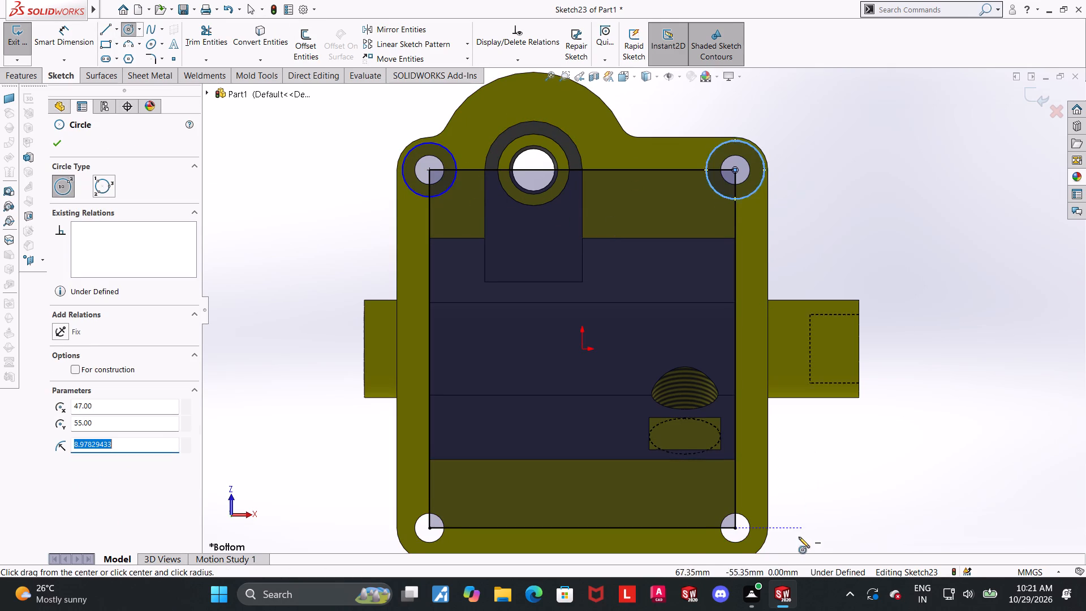
click(734, 527)
click(710, 504)
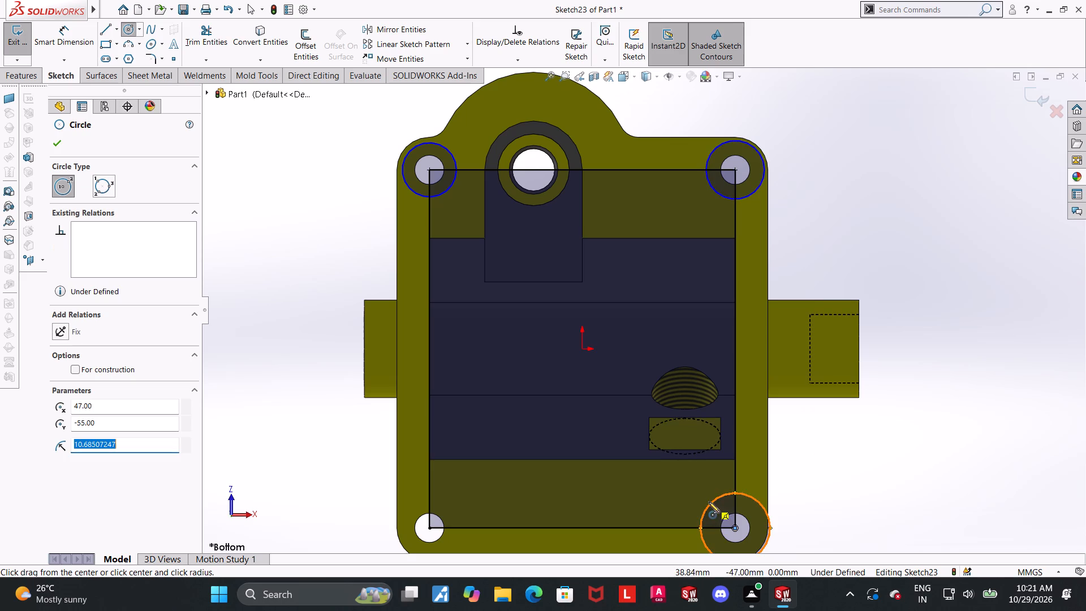
click(428, 526)
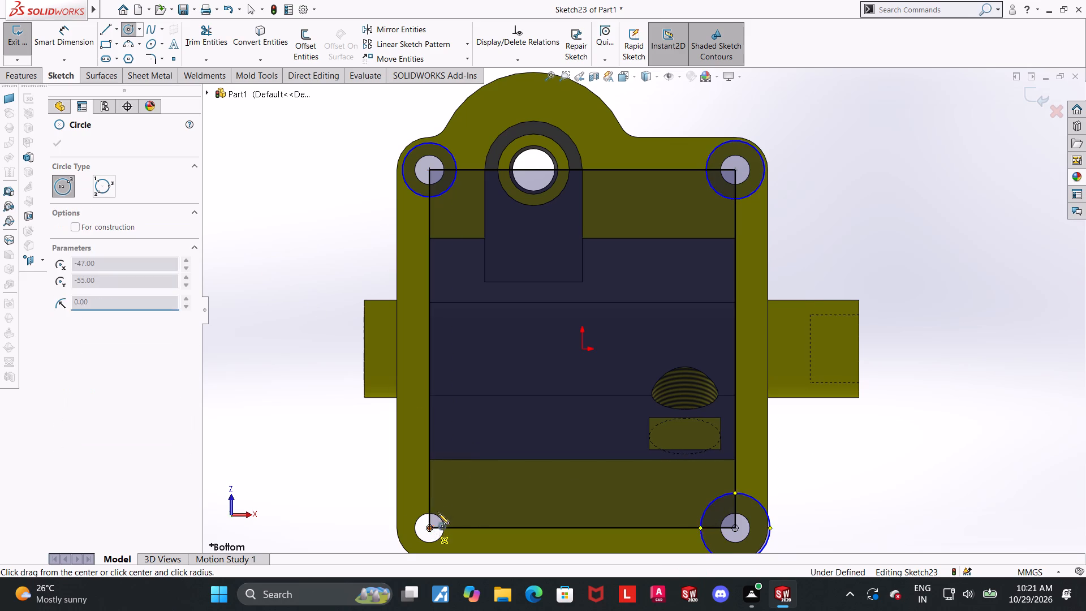
click(450, 507)
key(Escape)
scroll(535, 465, down, 2)
scroll(732, 459, up, 6)
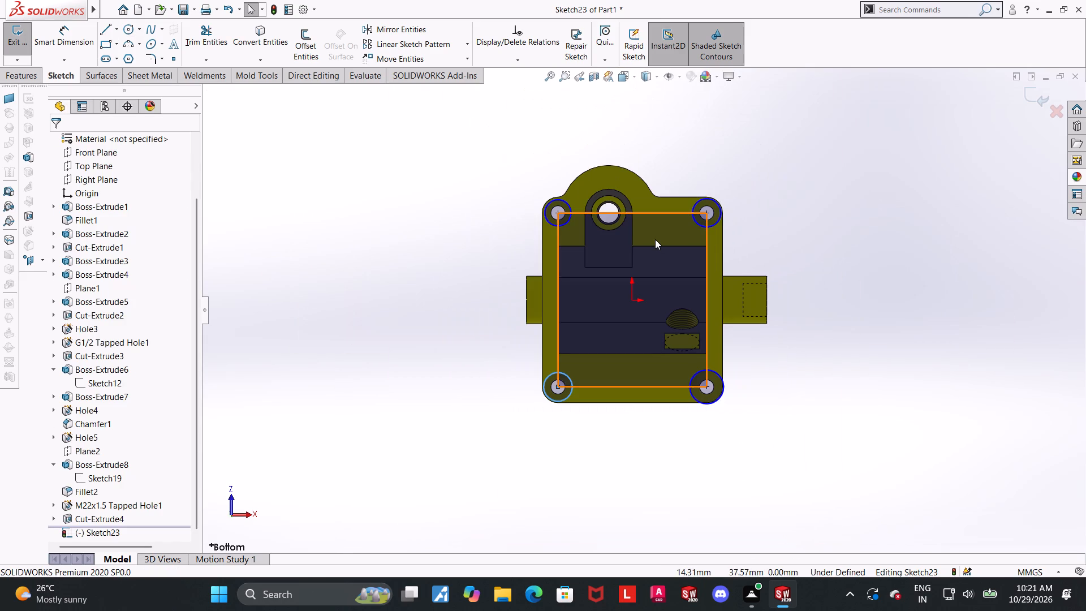
scroll(655, 239, down, 1)
scroll(718, 188, up, 1)
scroll(717, 205, down, 2)
key(Escape)
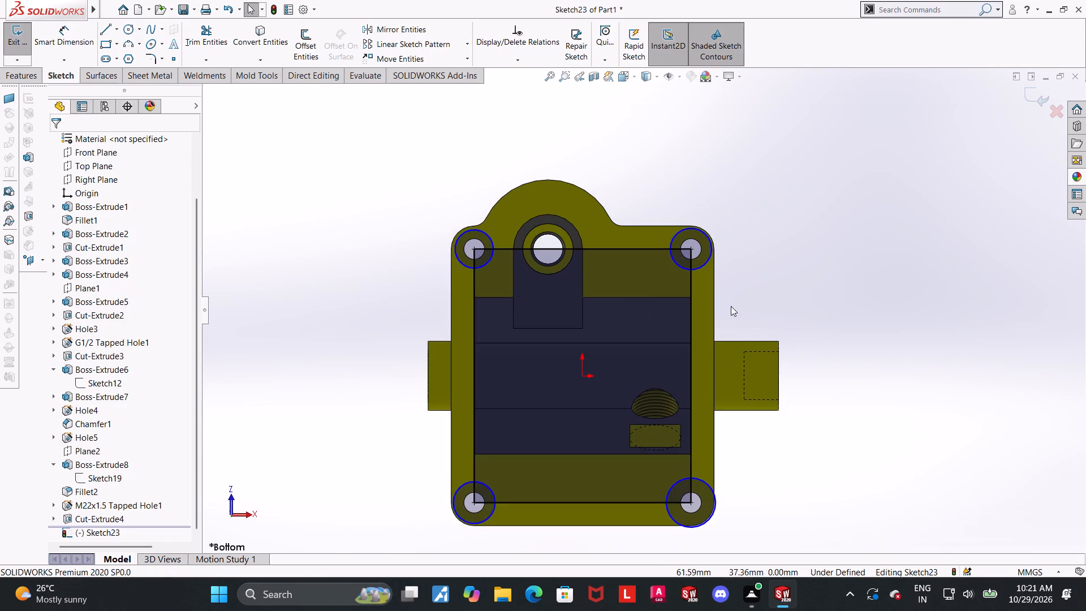
Set the diameter of the corner circle on the rounded lobe's side, at negative X, to 20 mm.
scroll(738, 351, up, 2)
scroll(616, 391, down, 2)
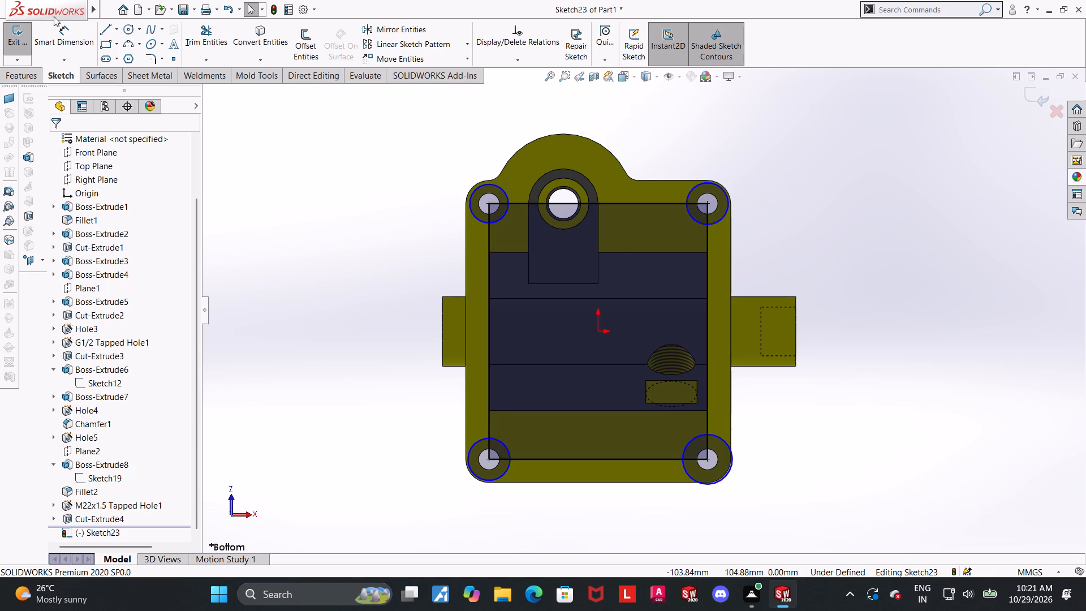
click(58, 40)
scroll(661, 129, up, 1)
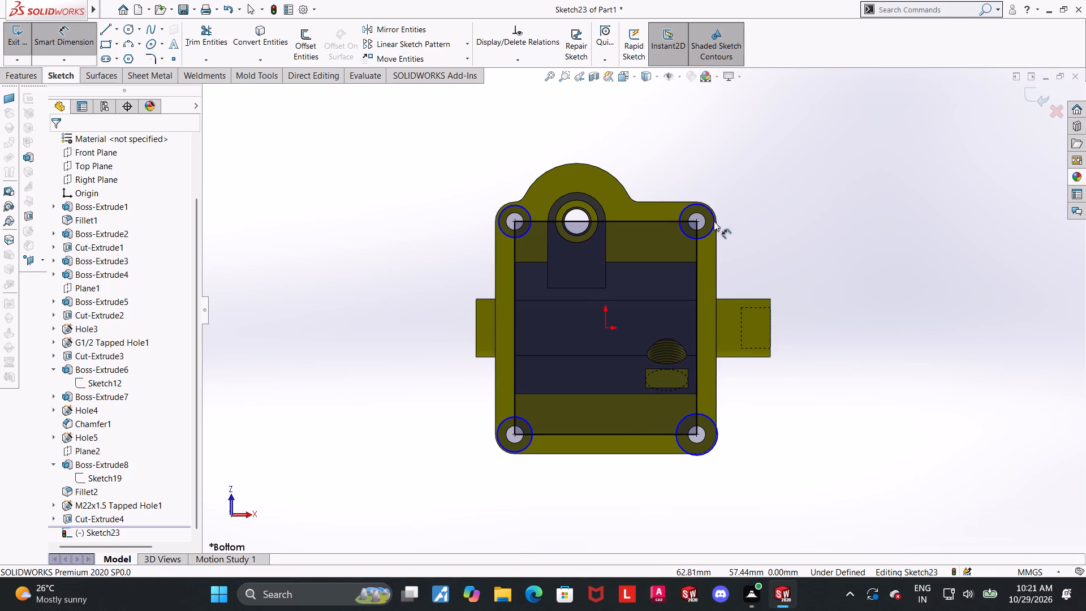
scroll(704, 227, down, 1)
scroll(708, 245, up, 2)
scroll(695, 268, down, 1)
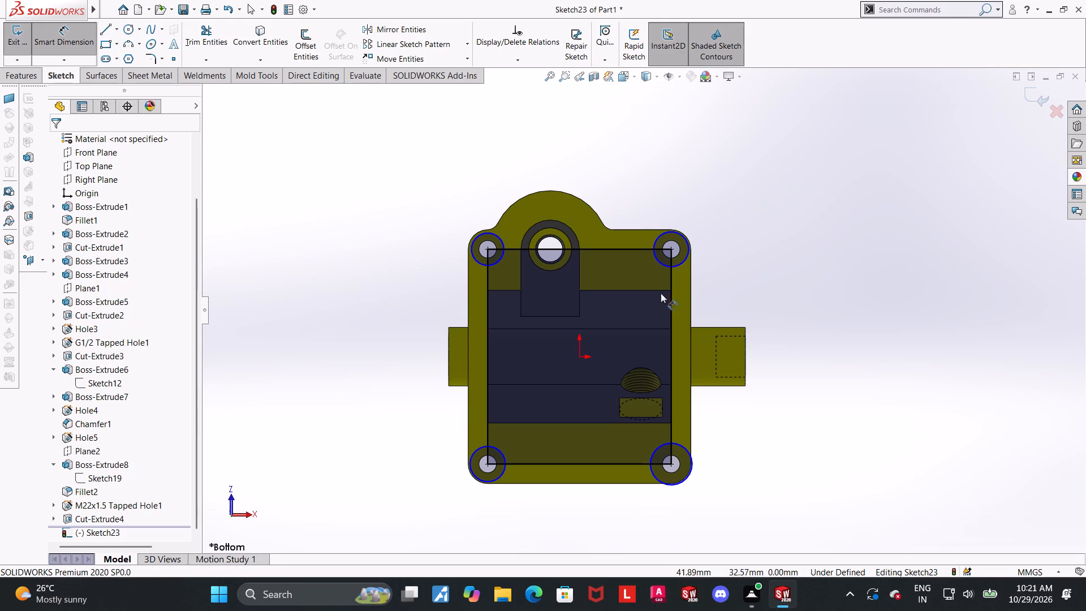
click(497, 234)
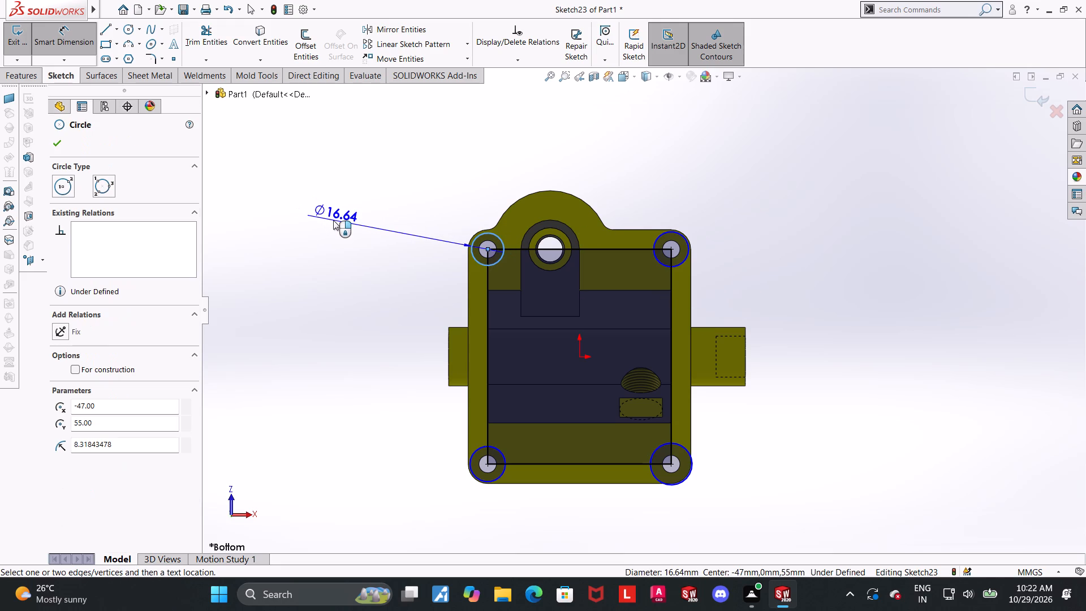
click(333, 219)
text(20)
key(Return)
key(Escape)
Make all four corner circles equal in size and exit the sketch.
click(420, 292)
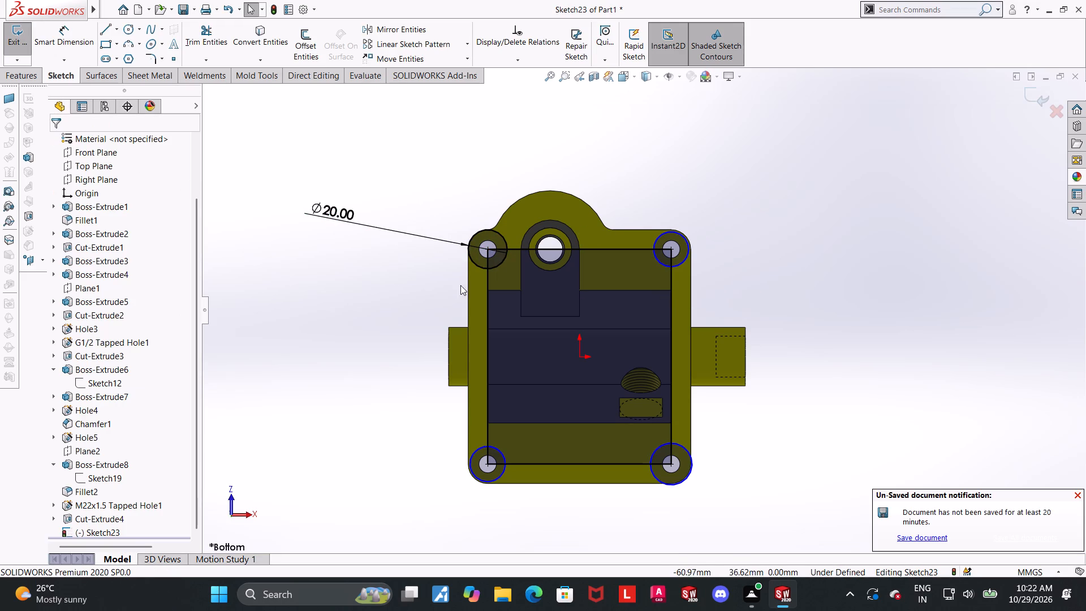
click(476, 268)
ctrl+click(679, 266)
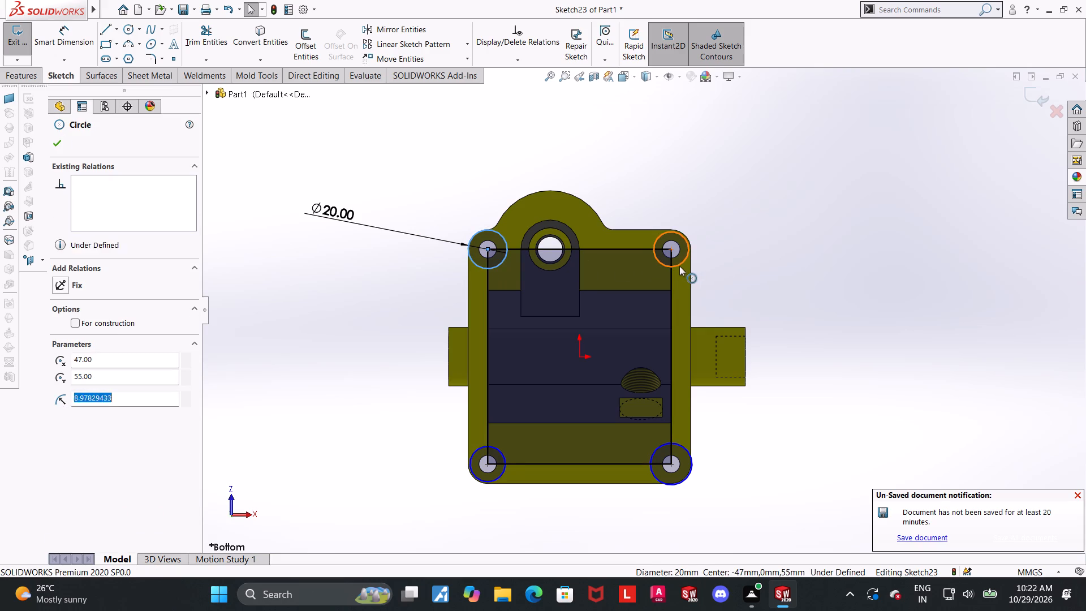
ctrl+click(688, 450)
ctrl+click(488, 480)
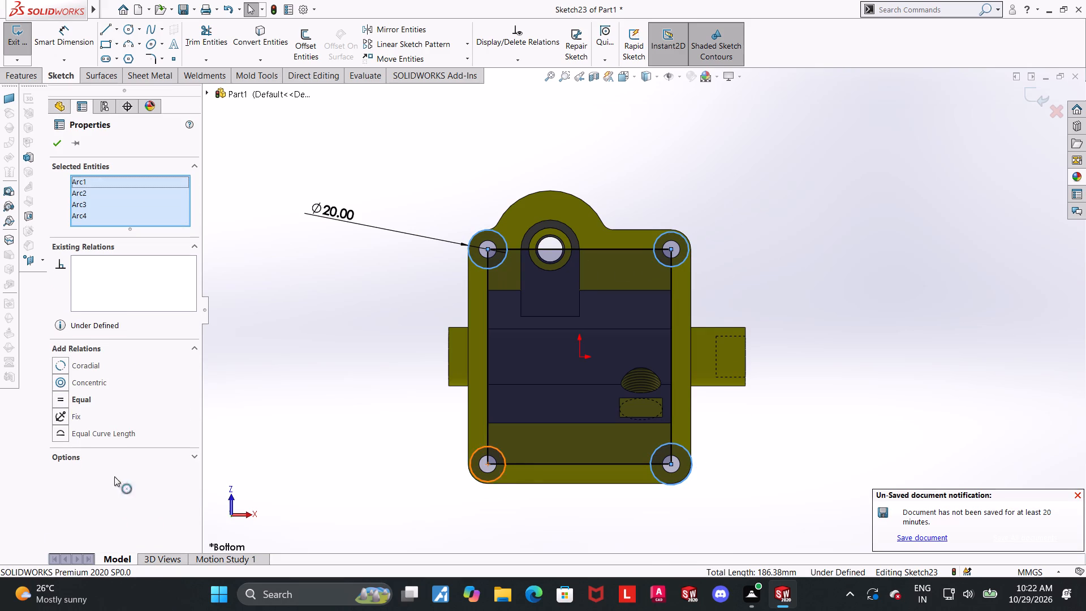
click(58, 402)
click(878, 321)
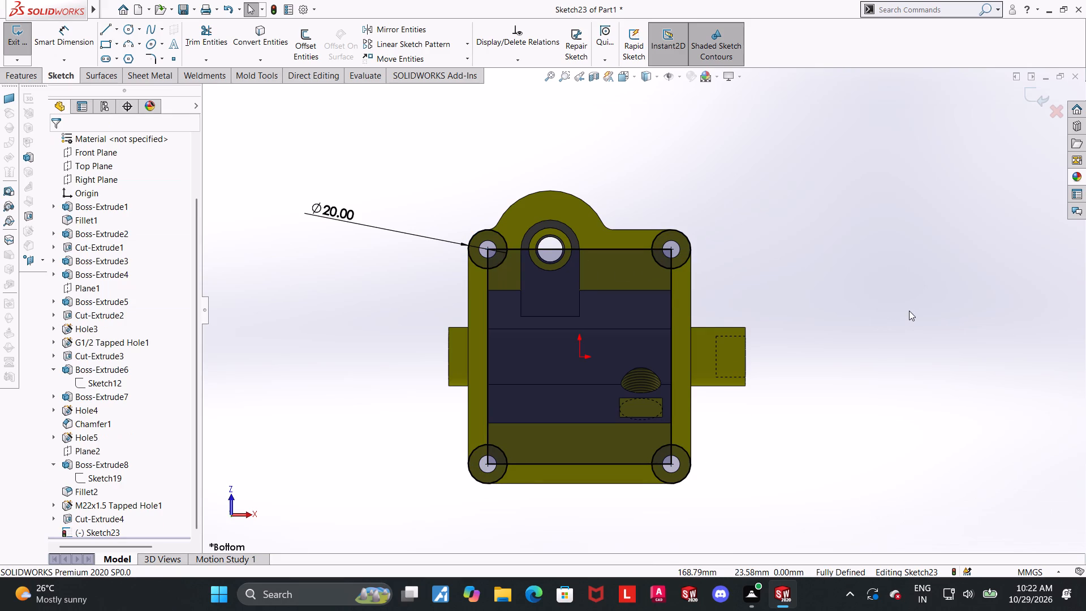
scroll(909, 311, up, 1)
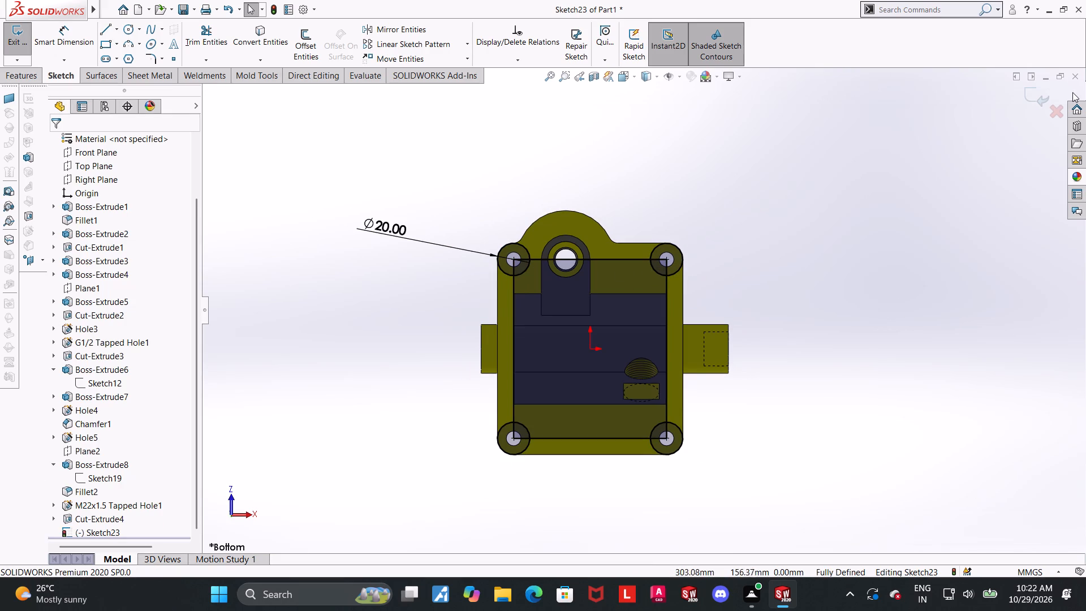
click(1033, 91)
Cut the four sketch regions inside the rectangle, leaving out the corner circles, 2 mm deep into the flange's underside.
middle_drag(847, 219, 825, 250)
scroll(825, 250, up, 1)
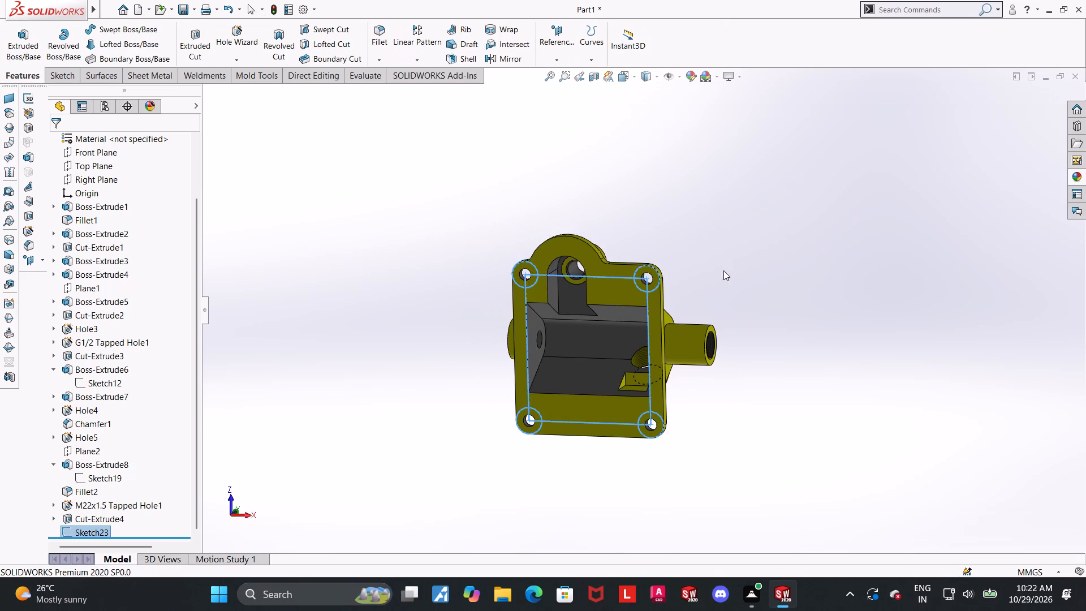
middle_drag(720, 276, 695, 292)
scroll(673, 298, down, 2)
click(206, 43)
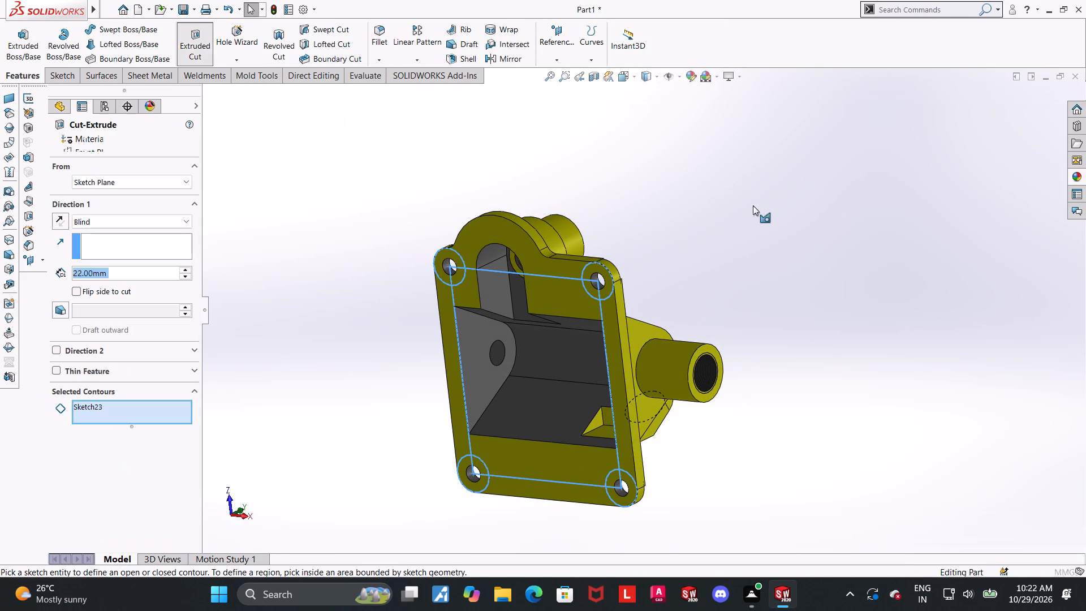
middle_drag(754, 207, 739, 214)
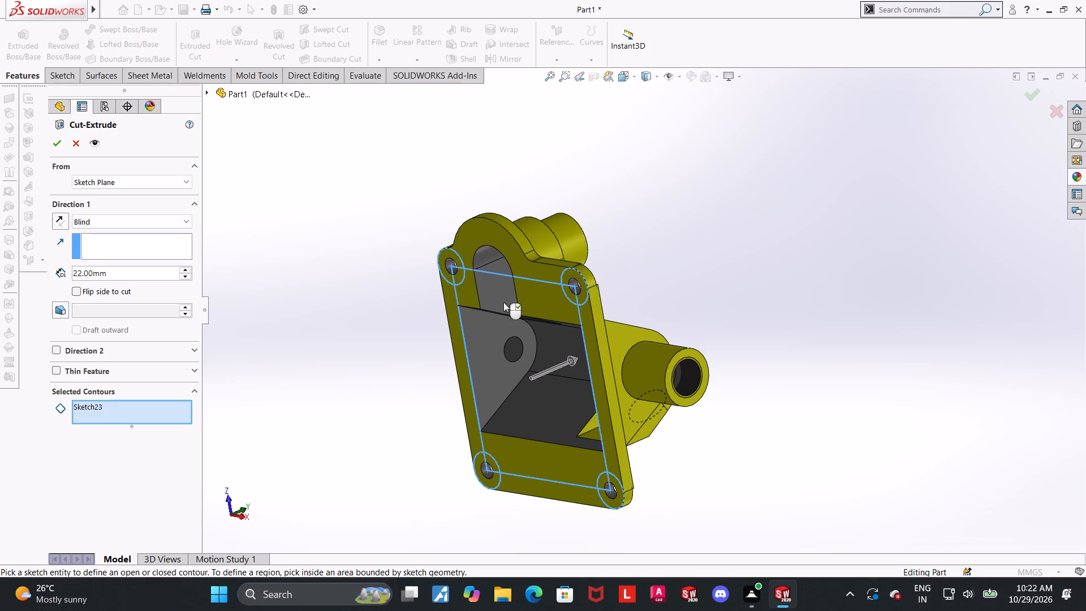
middle_drag(535, 304, 550, 276)
click(570, 278)
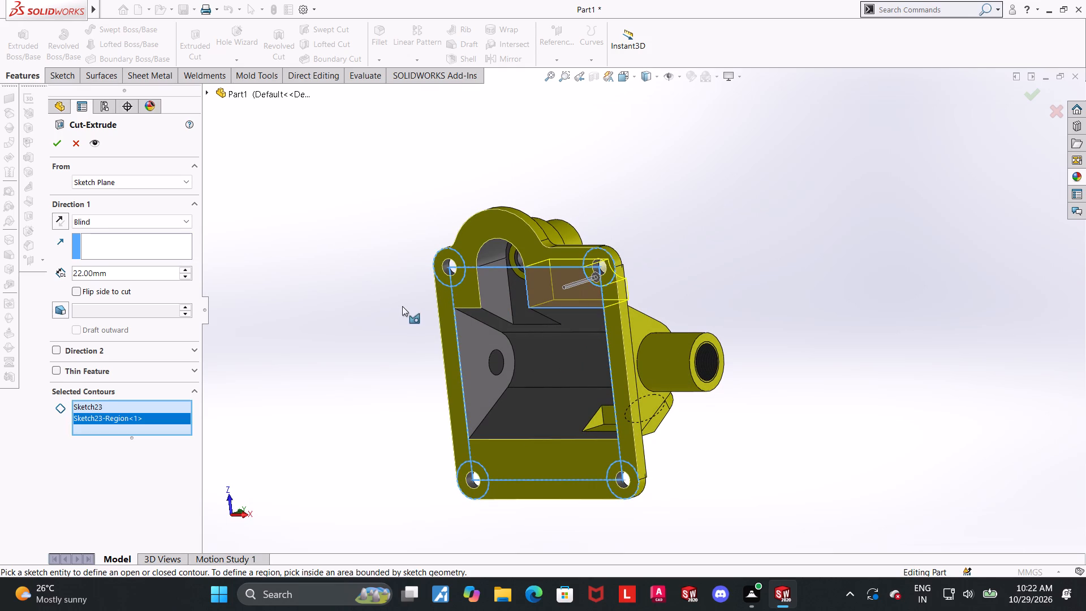
click(466, 295)
middle_drag(557, 397, 584, 358)
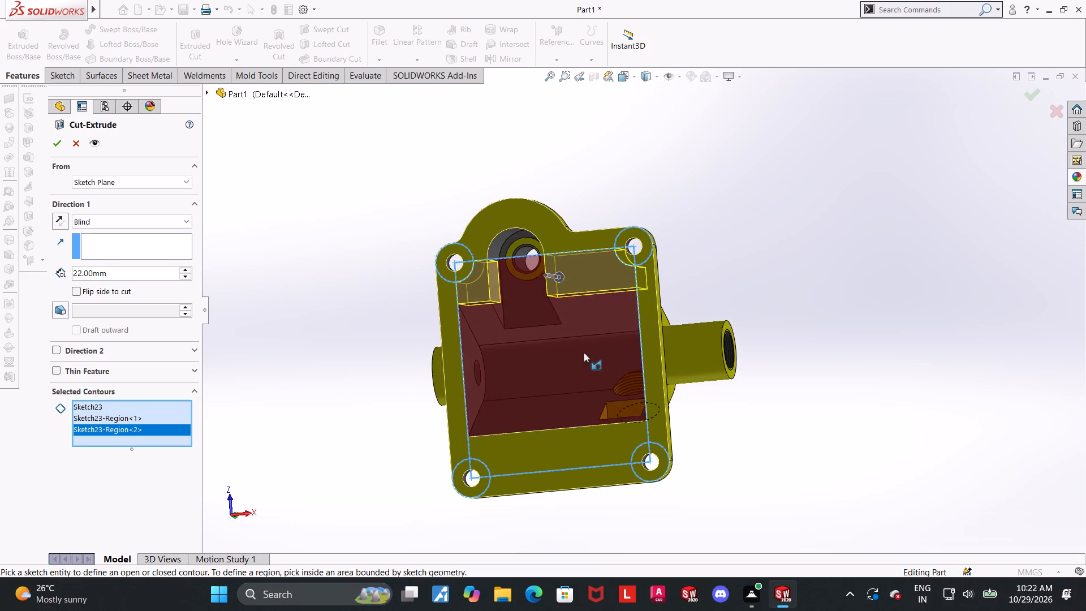
click(549, 451)
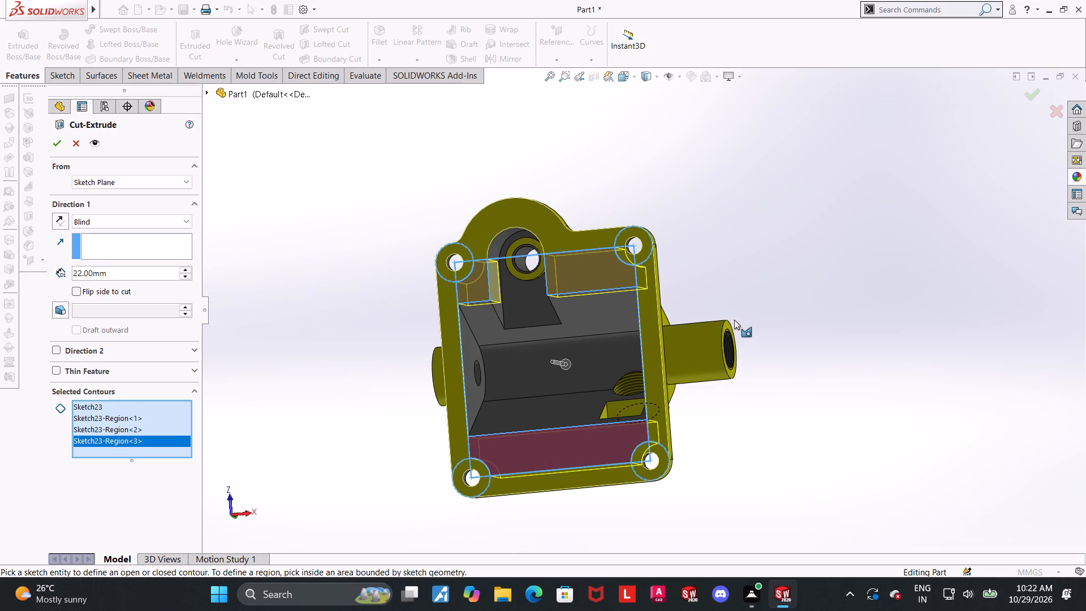
scroll(489, 267, down, 3)
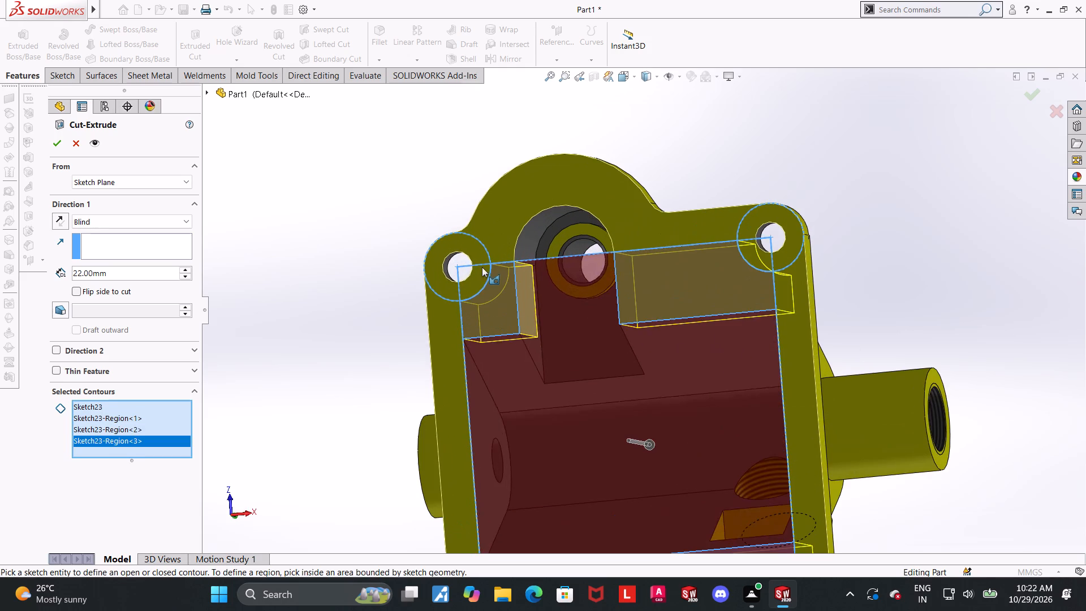
scroll(637, 313, up, 2)
scroll(423, 328, up, 1)
click(605, 357)
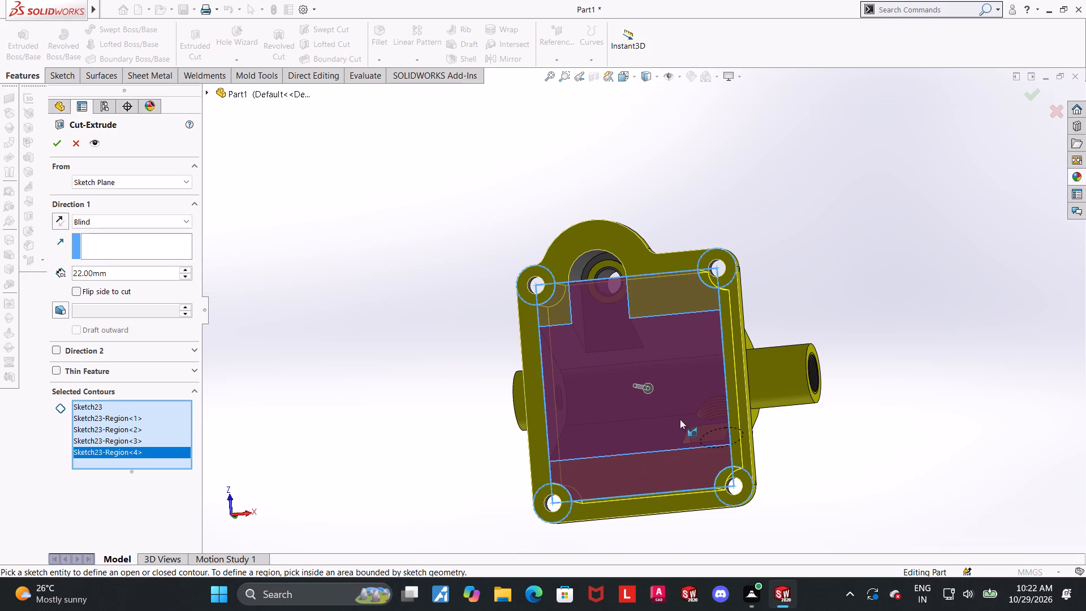
drag(114, 273, 103, 273)
drag(103, 273, 0, 308)
key(2)
key(Return)
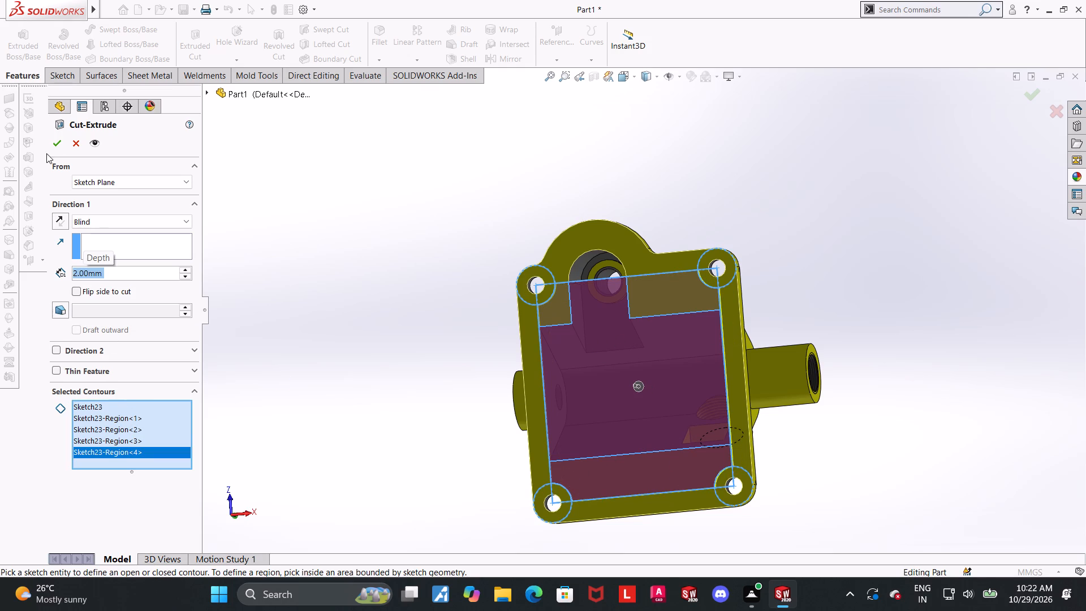
click(53, 142)
click(816, 310)
Reopen the recess cut's sketch and trim the two lobe-side corners, keeping only the circle arcs inside the rectangle.
middle_drag(817, 312, 829, 345)
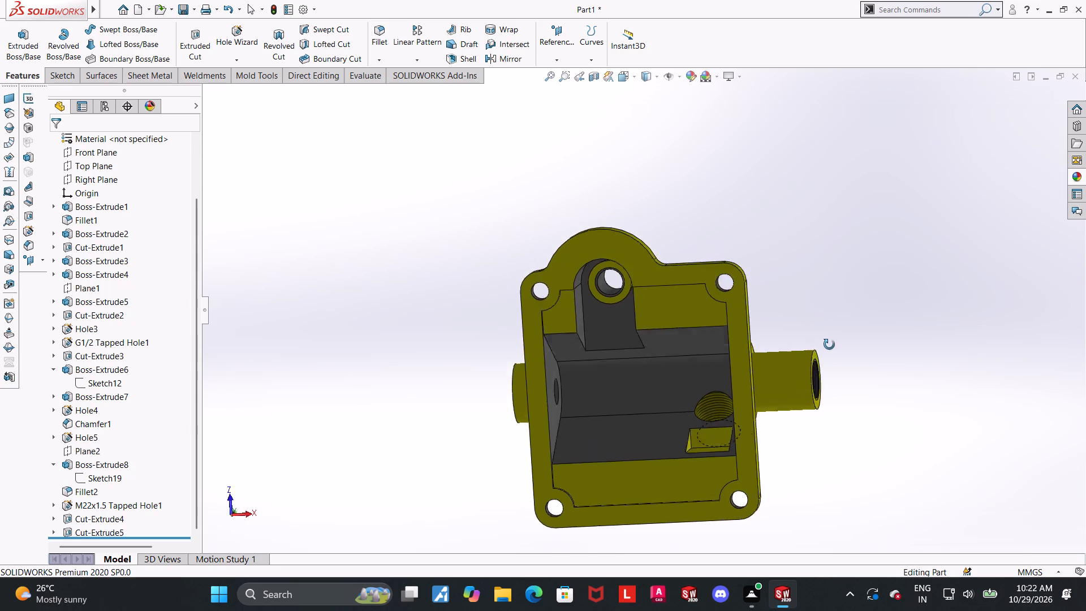
middle_drag(829, 345, 833, 271)
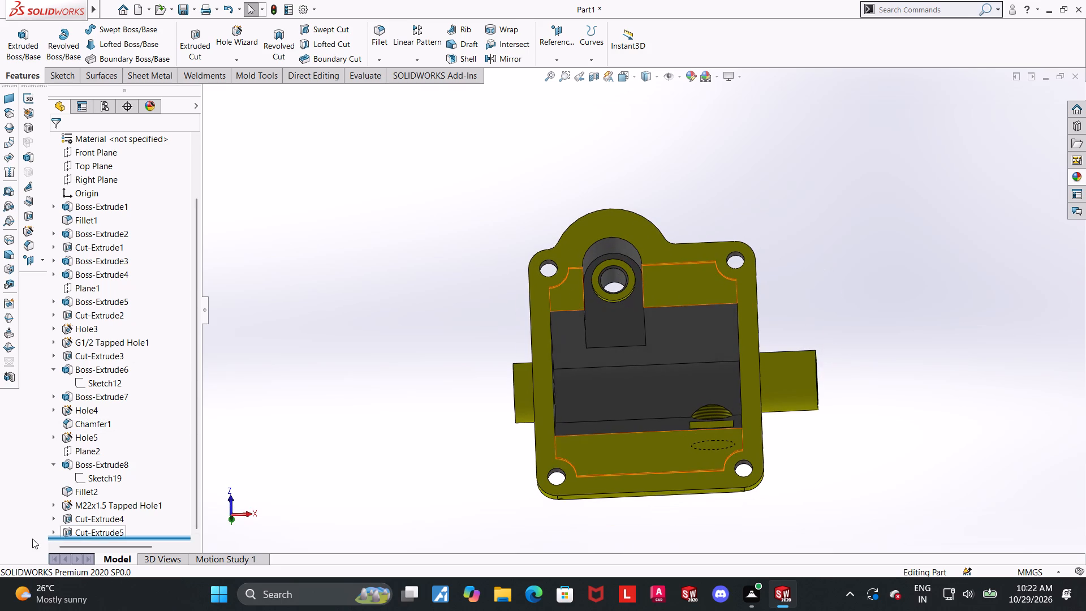
click(53, 529)
click(80, 529)
click(96, 496)
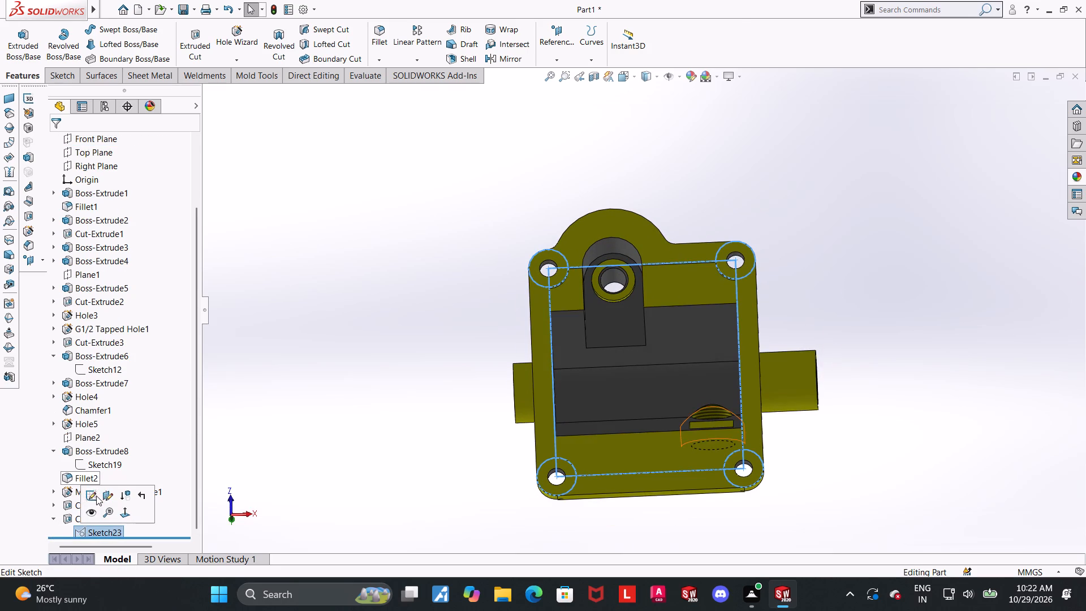
click(110, 533)
click(133, 519)
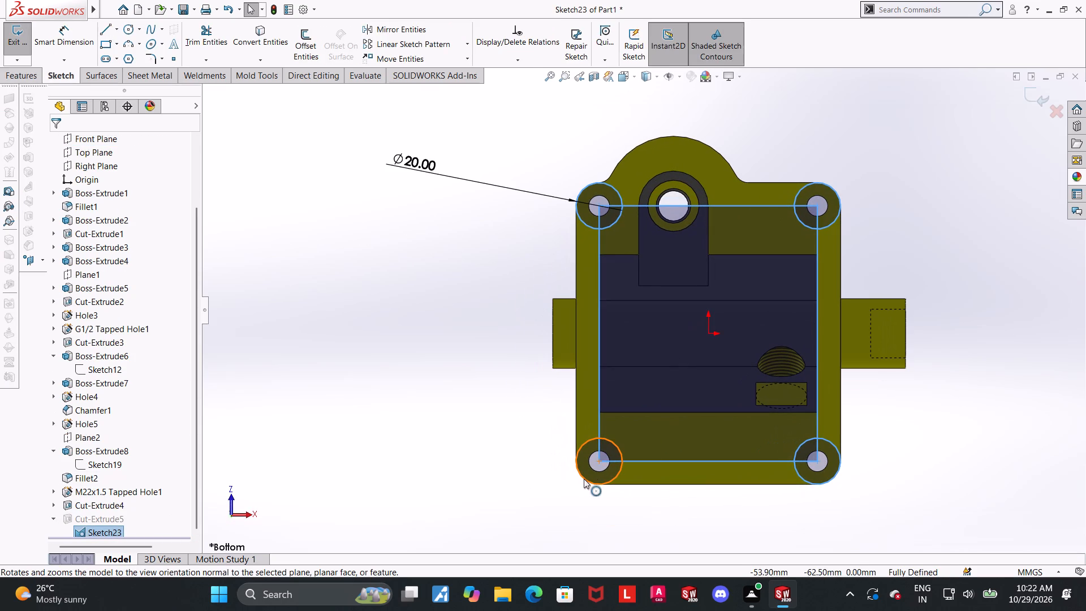
scroll(851, 205, down, 2)
click(1005, 273)
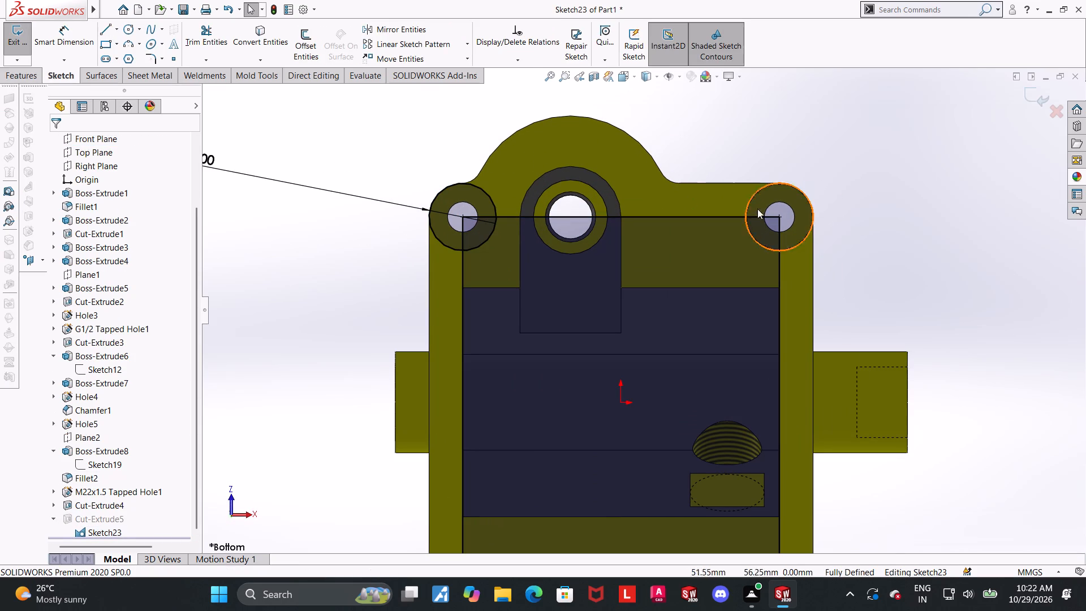
click(212, 37)
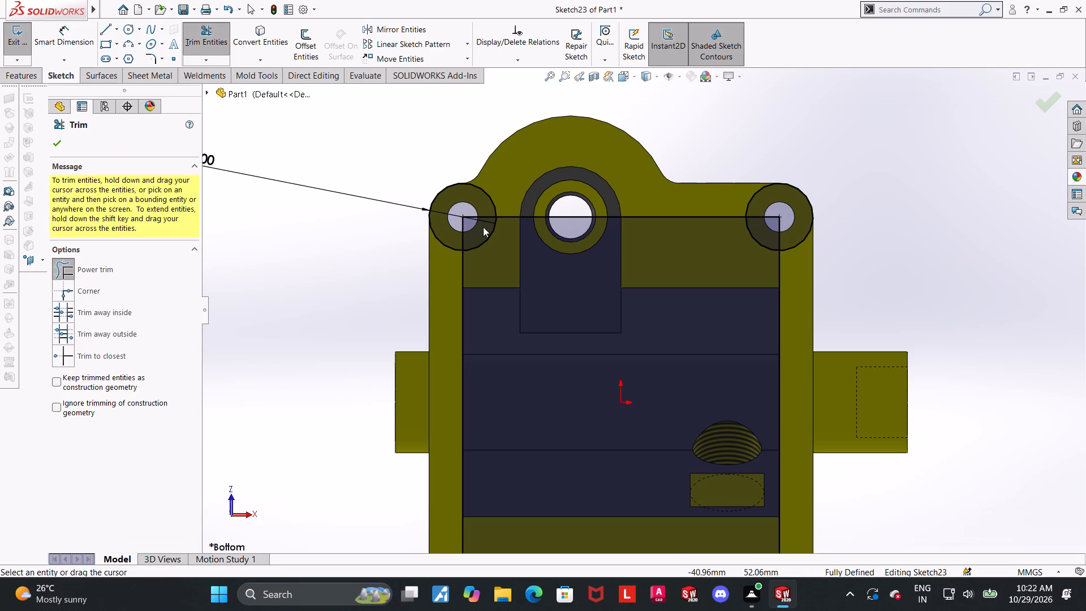
drag(483, 227, 482, 211)
drag(475, 231, 458, 234)
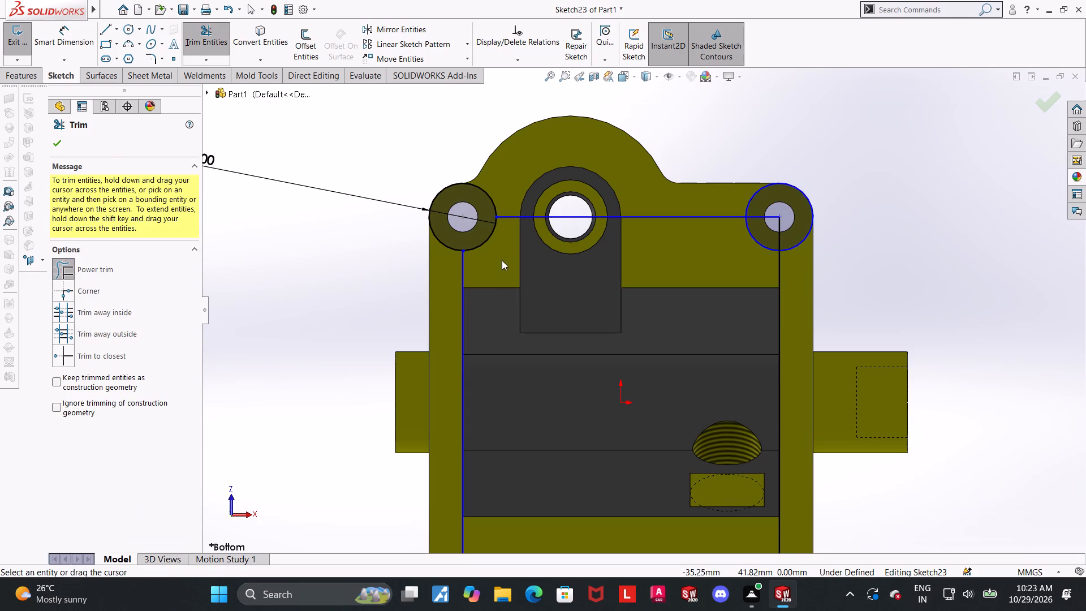
drag(450, 232, 381, 282)
drag(795, 210, 755, 119)
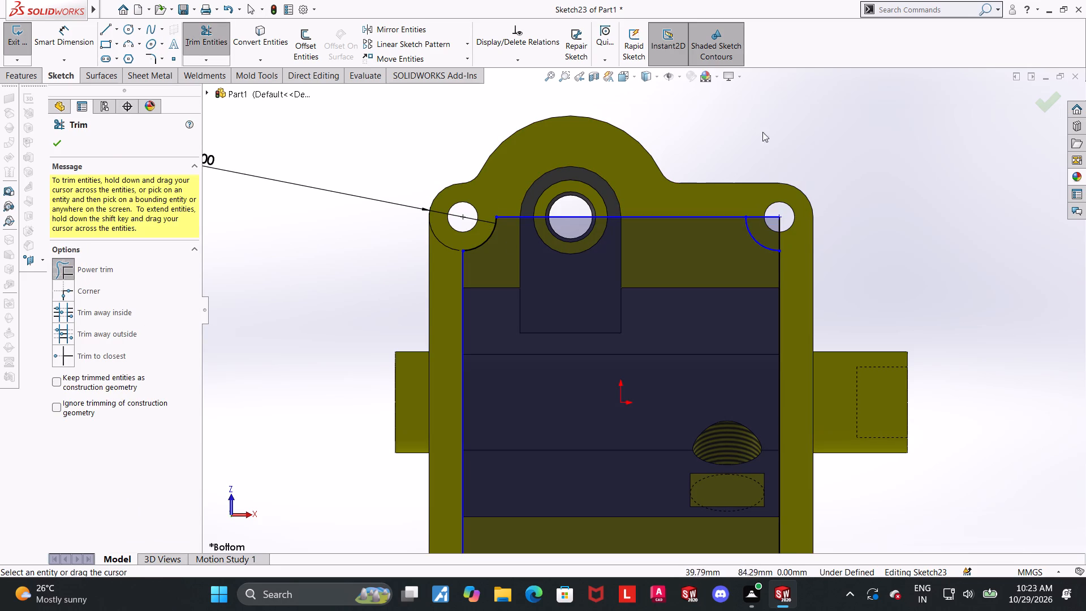
drag(794, 240, 752, 193)
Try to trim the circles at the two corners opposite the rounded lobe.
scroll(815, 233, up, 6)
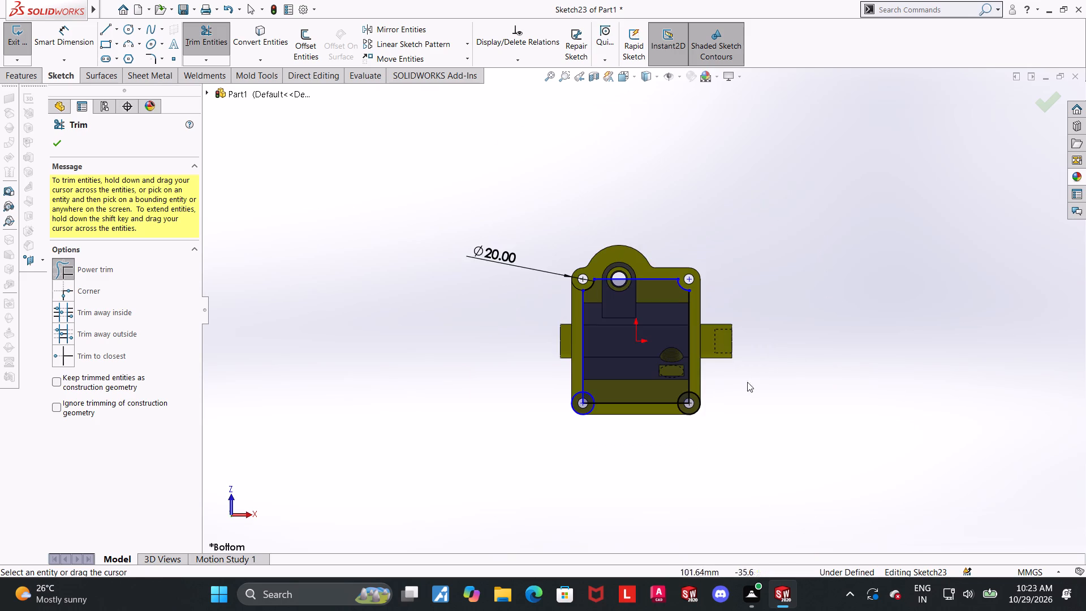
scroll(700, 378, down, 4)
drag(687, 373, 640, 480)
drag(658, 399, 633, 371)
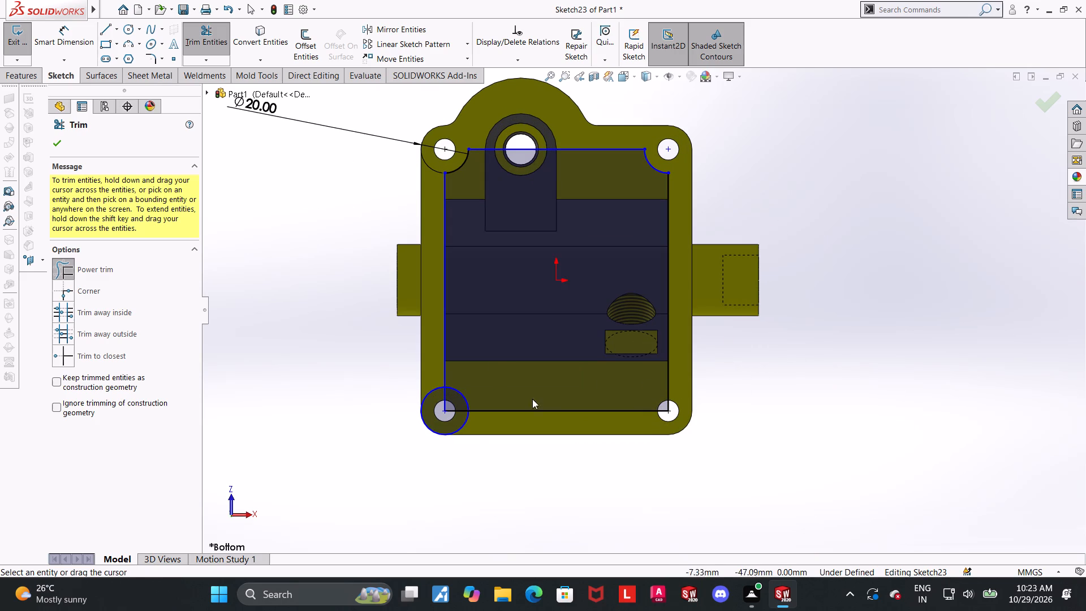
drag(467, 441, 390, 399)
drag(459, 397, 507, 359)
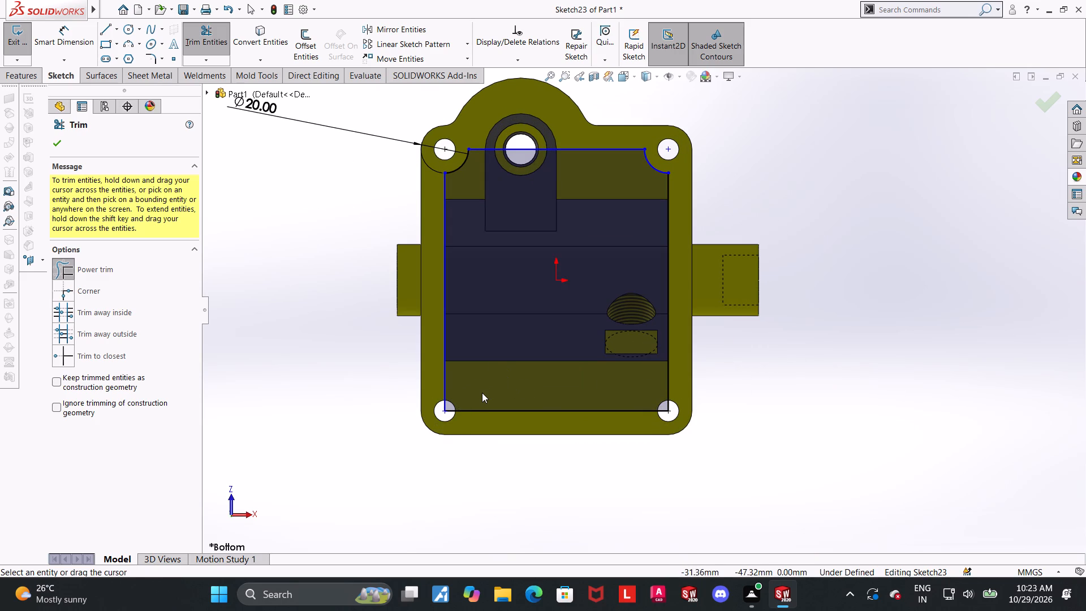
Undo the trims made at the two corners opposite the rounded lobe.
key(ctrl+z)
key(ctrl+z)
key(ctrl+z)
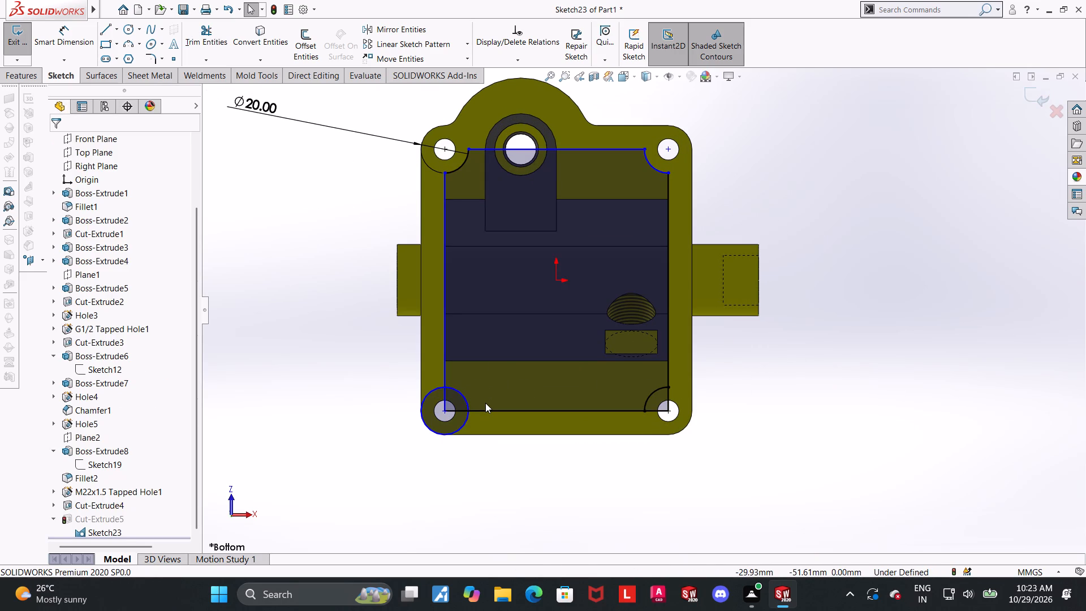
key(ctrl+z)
Trim the rectangle's corner segments and outer circle portions opposite the lobe, keeping only the two inward arcs.
click(203, 28)
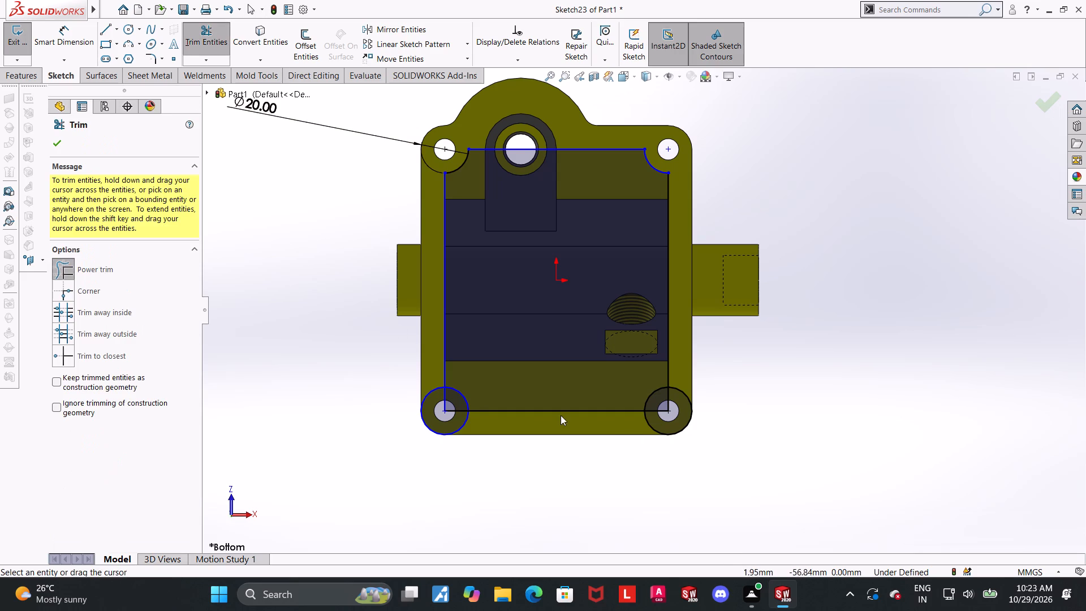
scroll(514, 406, down, 2)
drag(459, 411, 430, 382)
drag(445, 389, 446, 389)
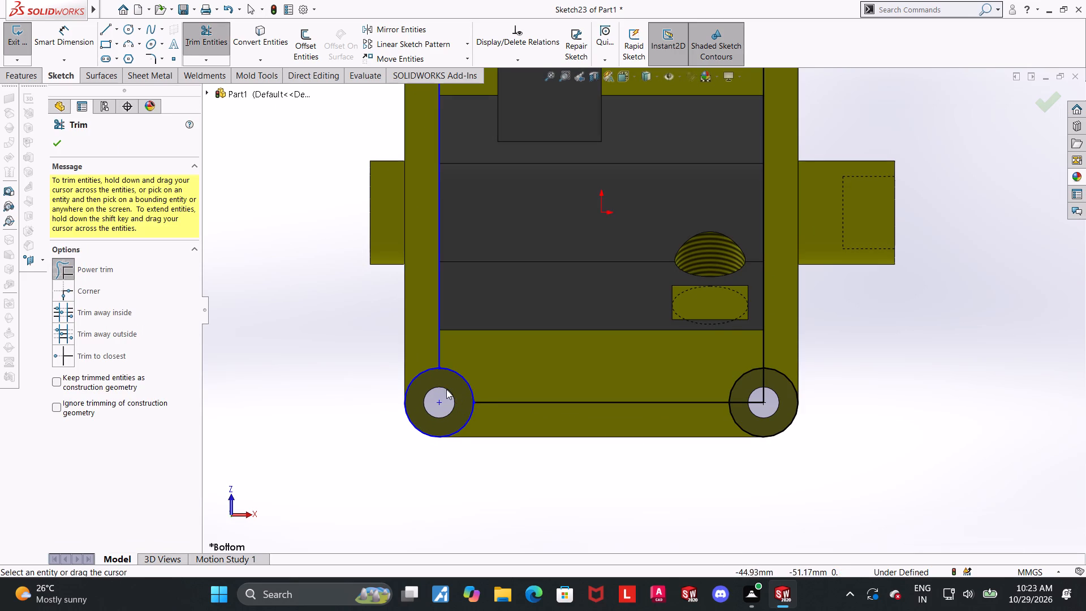
drag(446, 389, 359, 439)
drag(778, 403, 817, 451)
drag(735, 430, 783, 372)
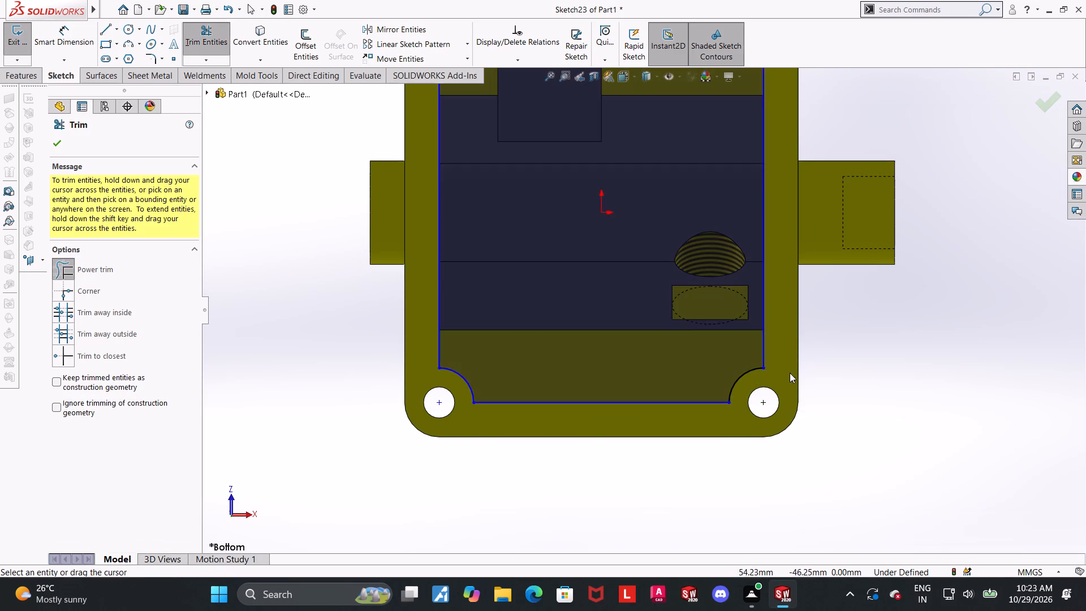
scroll(819, 383, up, 5)
key(Escape)
Add an Equal relation to the four corner arcs of the recess outline.
scroll(627, 187, down, 3)
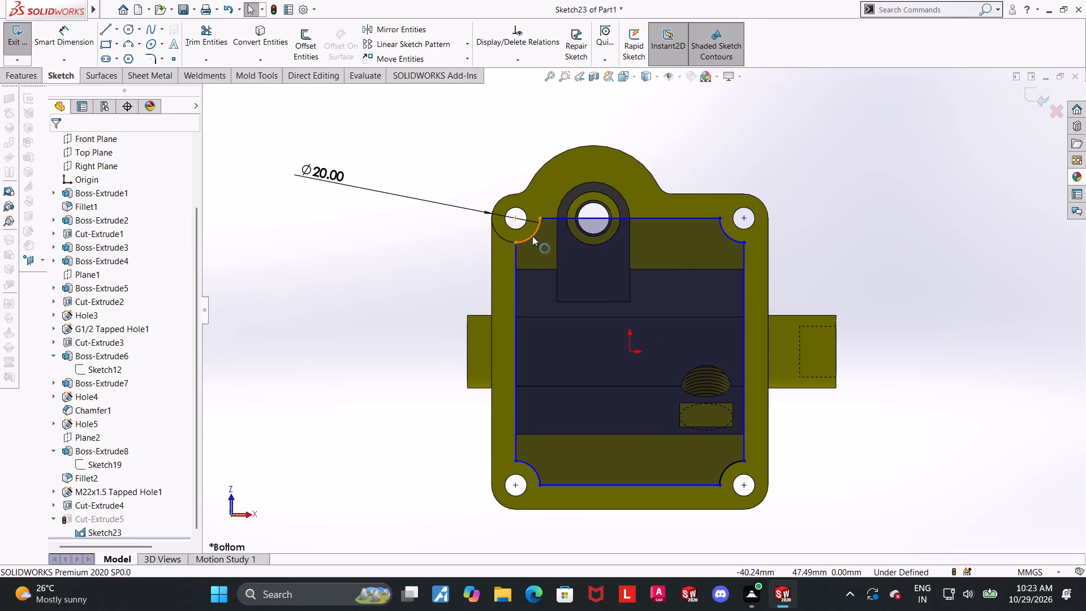
ctrl+click(532, 236)
ctrl+click(528, 465)
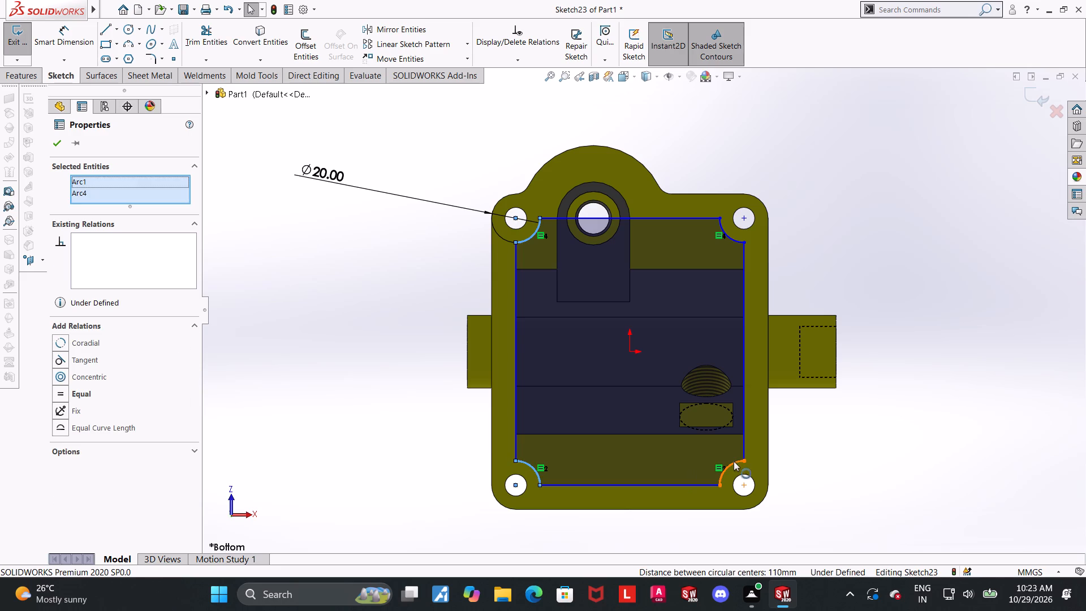
ctrl+click(734, 462)
ctrl+click(734, 243)
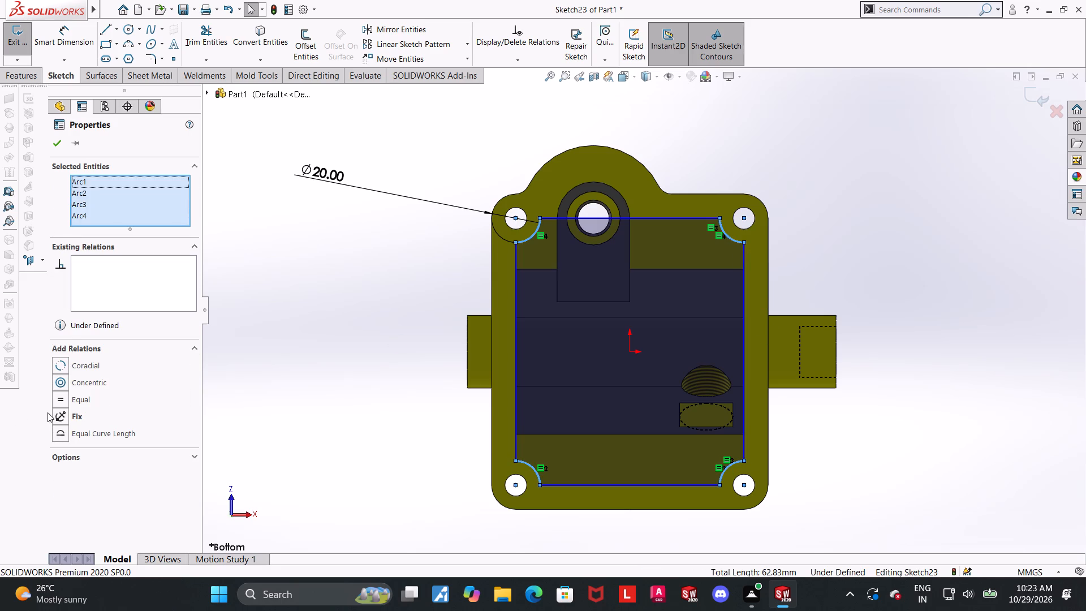
click(62, 398)
click(322, 365)
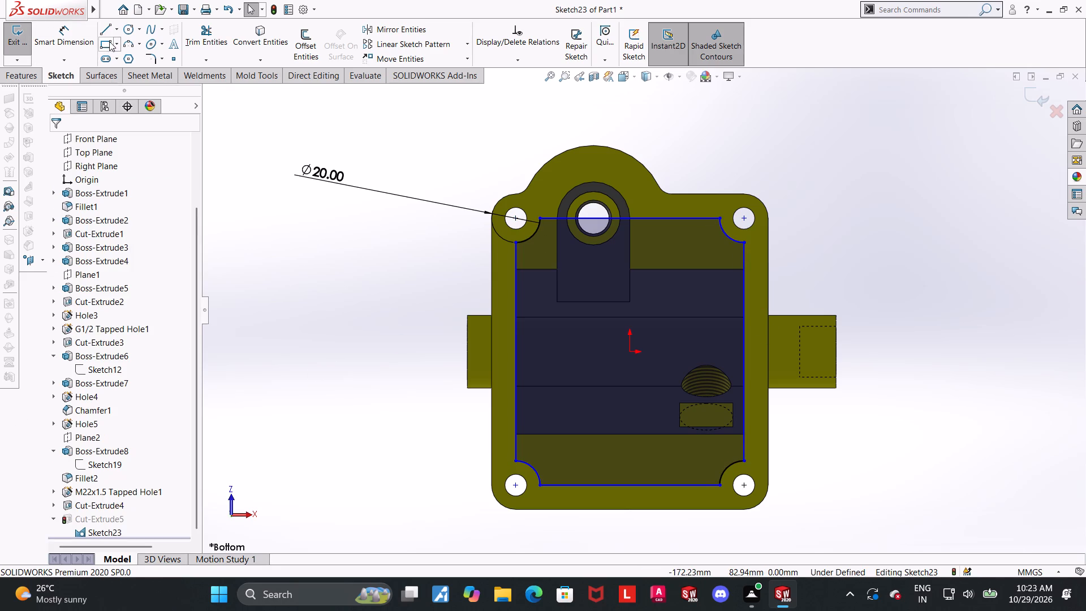
Sketch a 94 by 110 mm rectangle over the trimmed outline, with opposite corners at the centres of diagonal mounting holes.
click(109, 41)
click(516, 217)
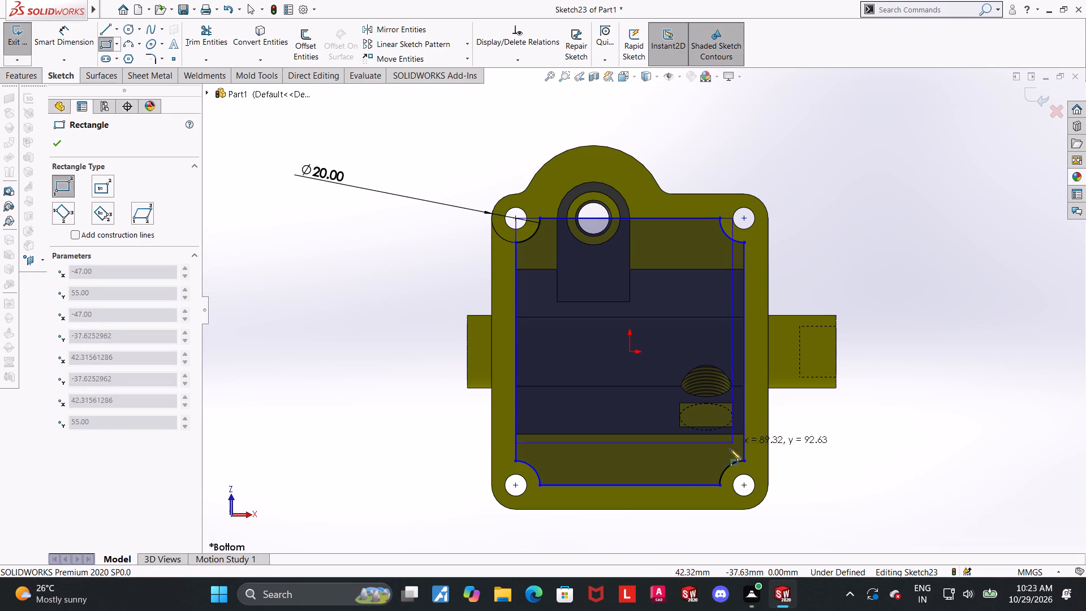
click(744, 485)
key(Escape)
key(Escape)
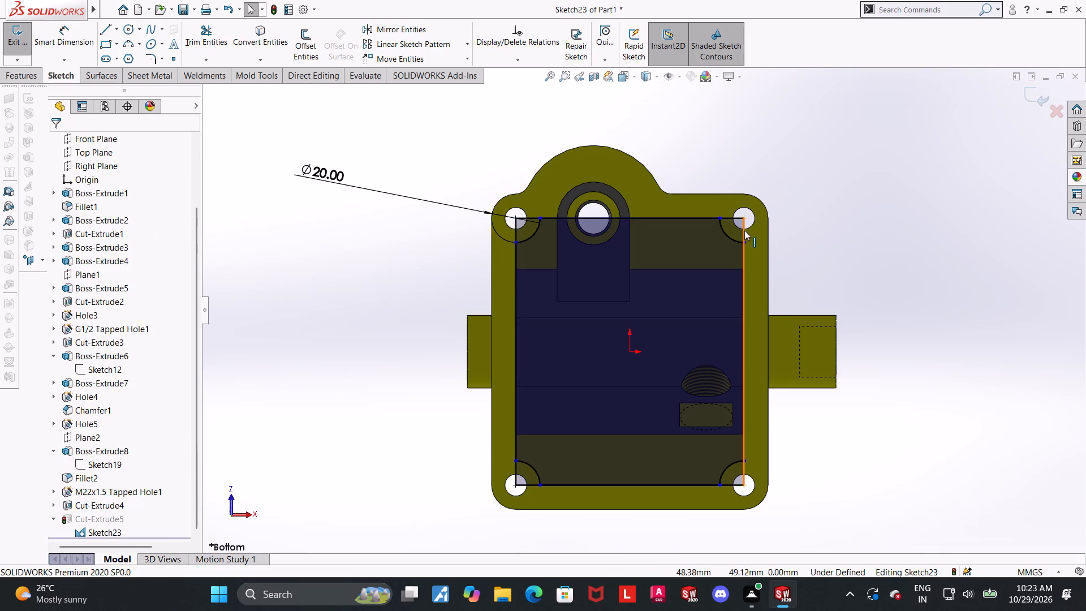
Convert all four sides of the full rectangle through the mounting-hole centres to construction lines.
click(743, 230)
click(792, 195)
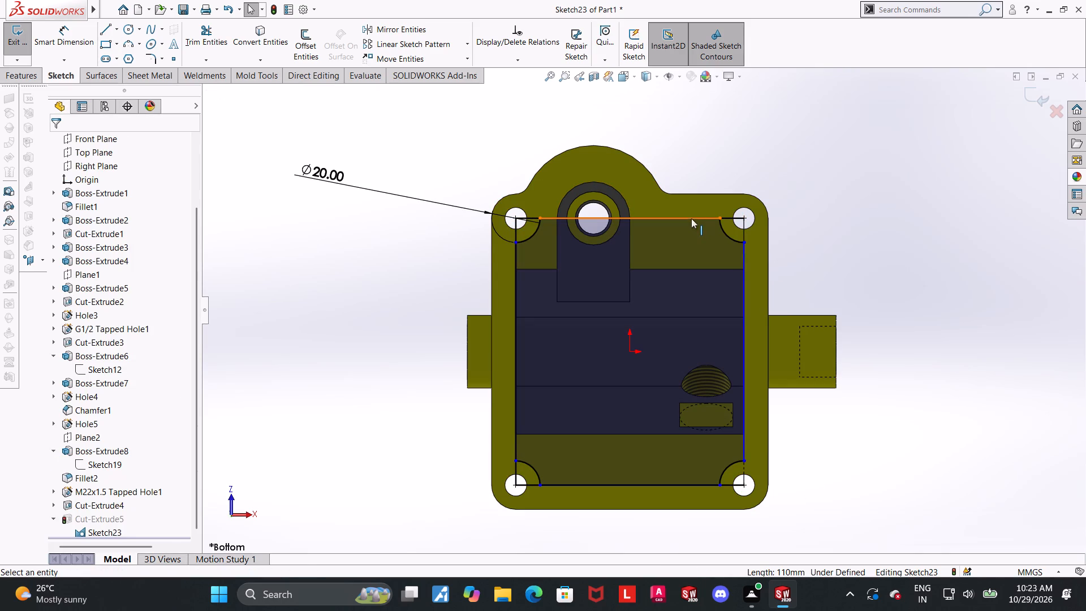
ctrl+click(725, 220)
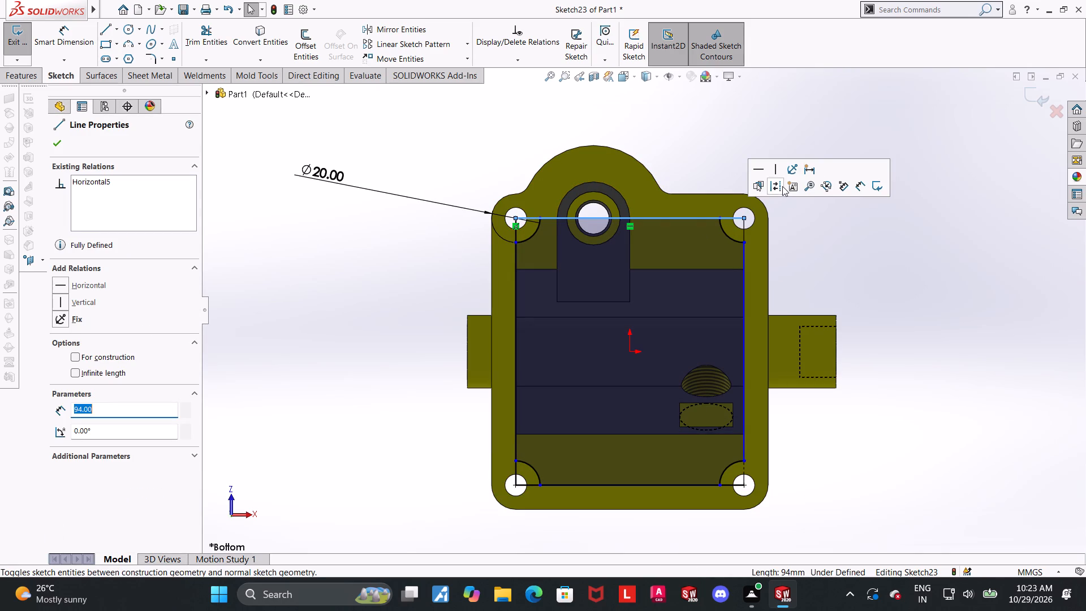
click(782, 186)
click(519, 237)
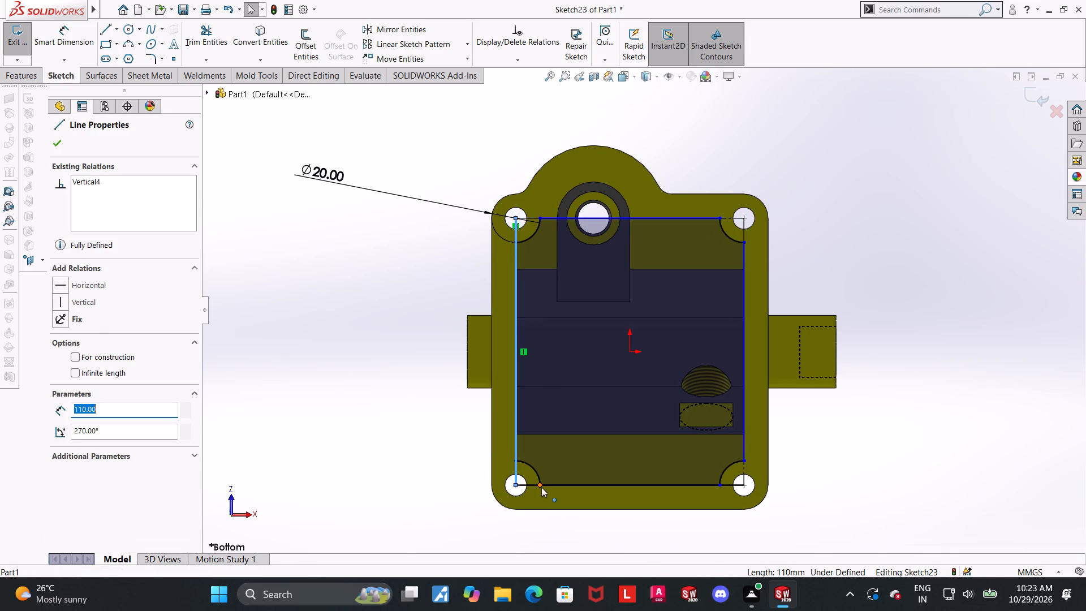
ctrl+click(533, 485)
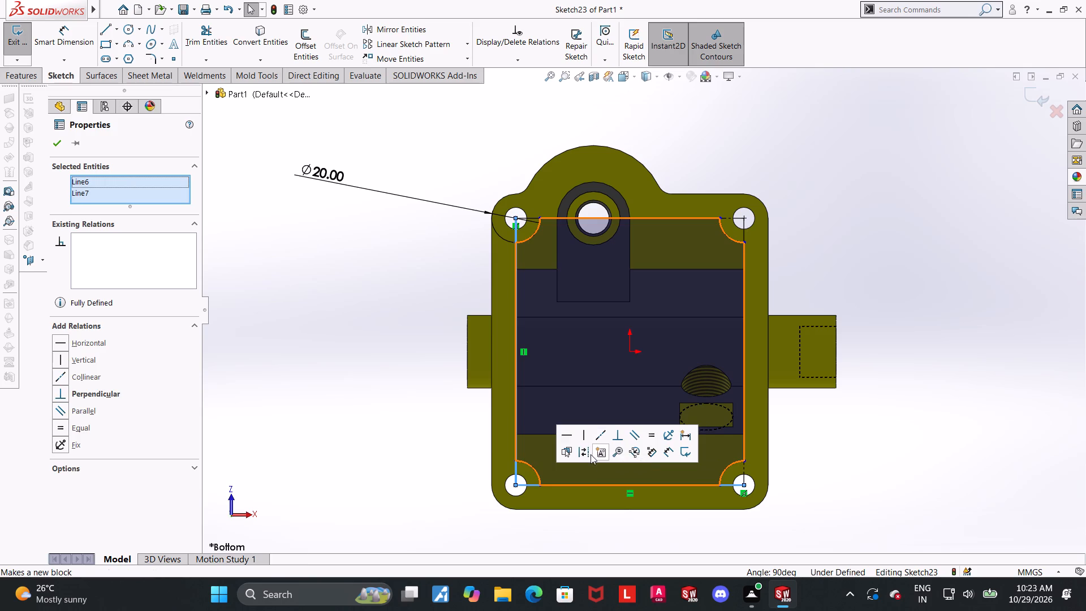
click(586, 455)
click(973, 434)
scroll(708, 382, down, 1)
key(Escape)
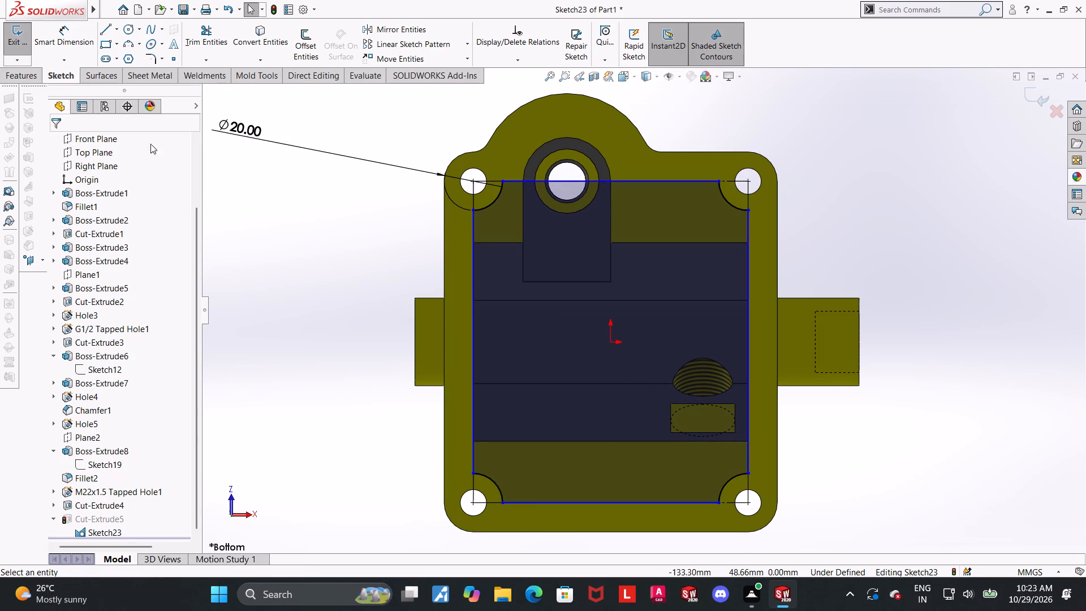
Dimension the distance between the recess outline's two long sides as 94 mm.
click(66, 32)
click(475, 325)
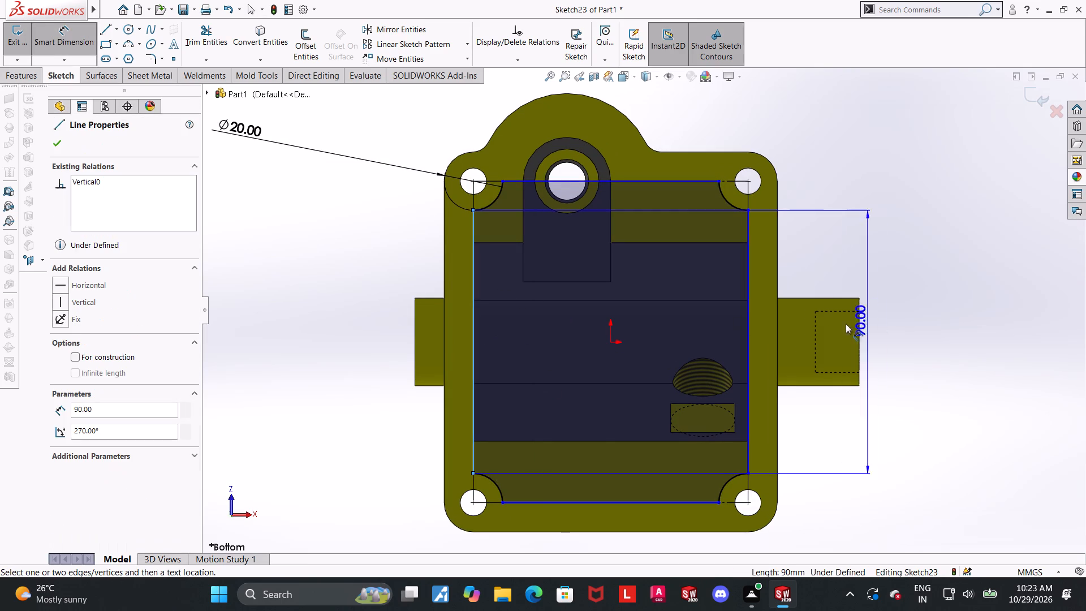
click(748, 324)
click(632, 133)
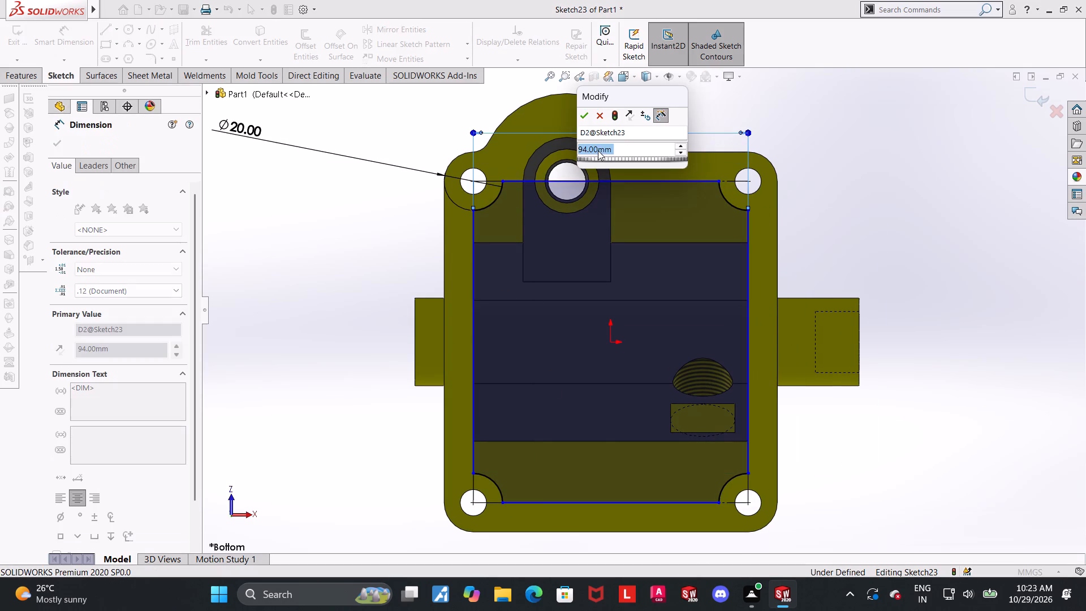
click(581, 114)
key(Escape)
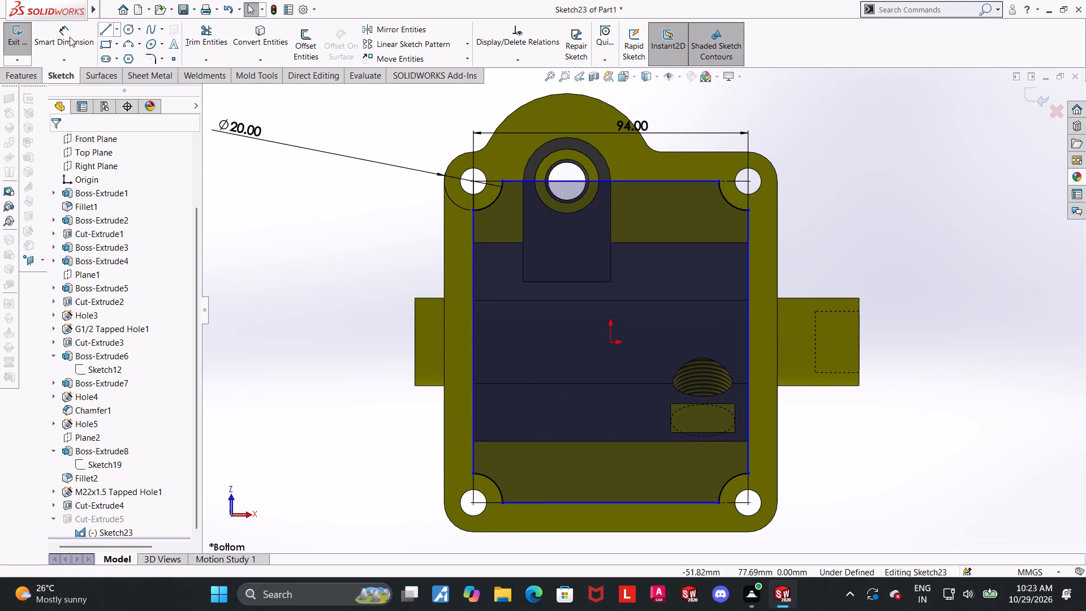
Dimension the distance between the recess outline's two short sides as 110 mm.
click(64, 25)
click(654, 179)
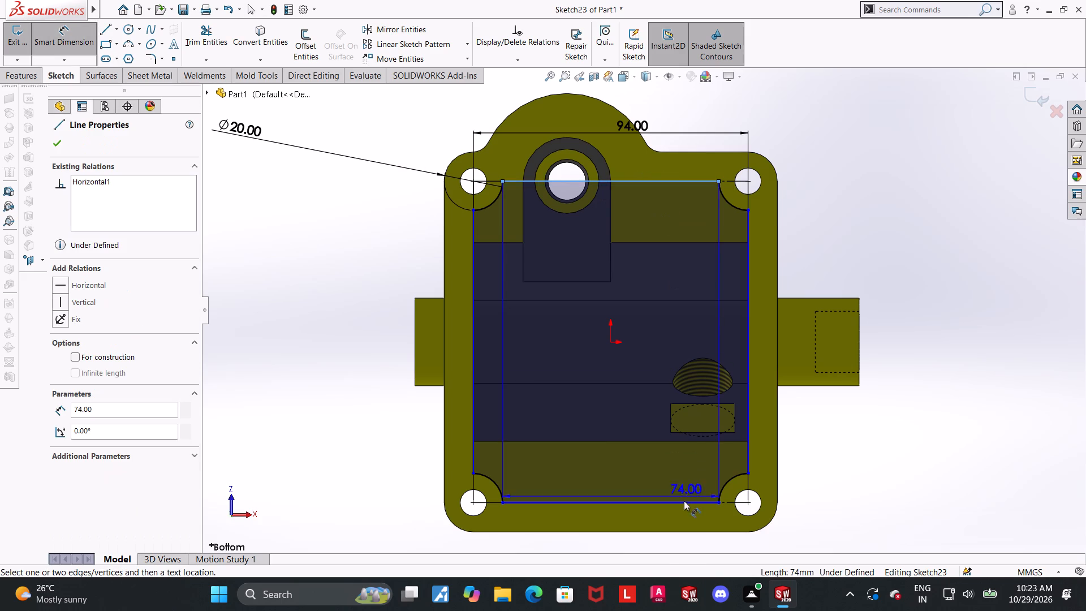
click(667, 501)
click(889, 416)
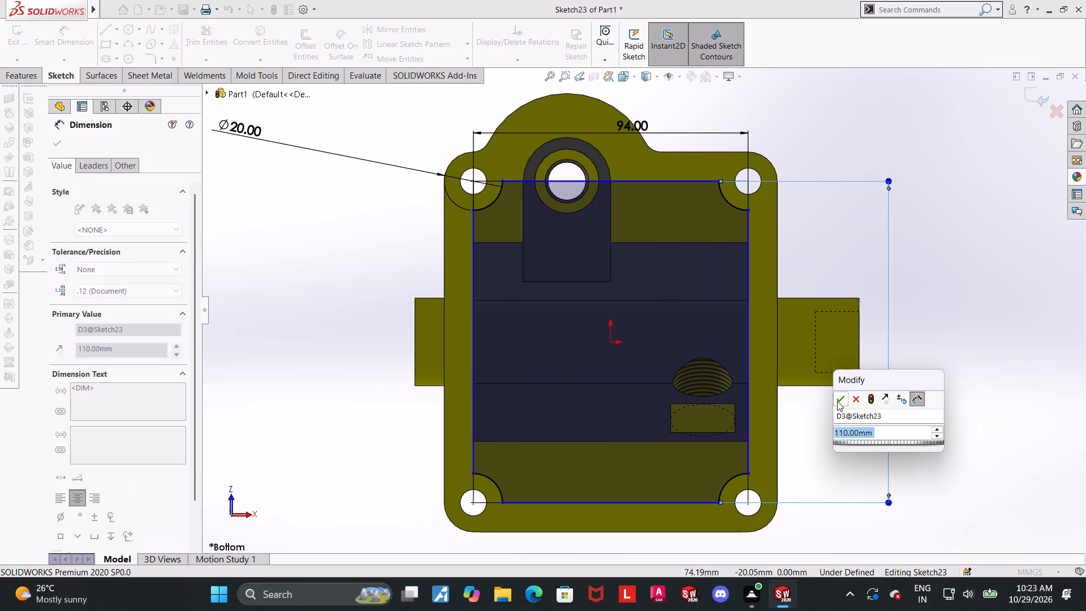
click(837, 401)
key(Escape)
key(Escape)
click(976, 276)
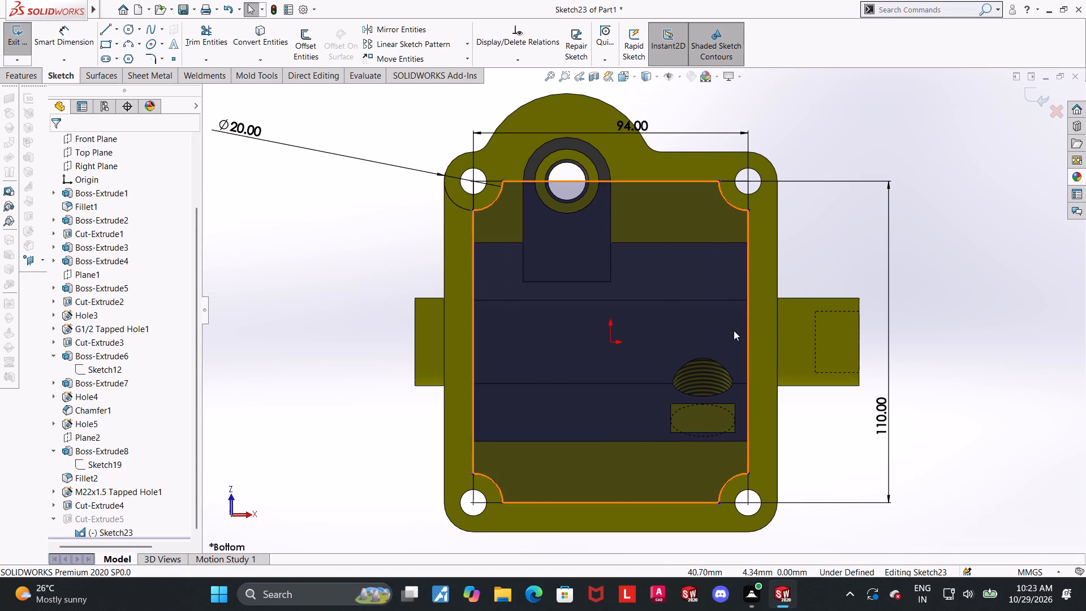
Align a long side's midpoint horizontally and the short side's midpoint opposite the lobe vertically with the origin, and exit the sketch.
click(748, 340)
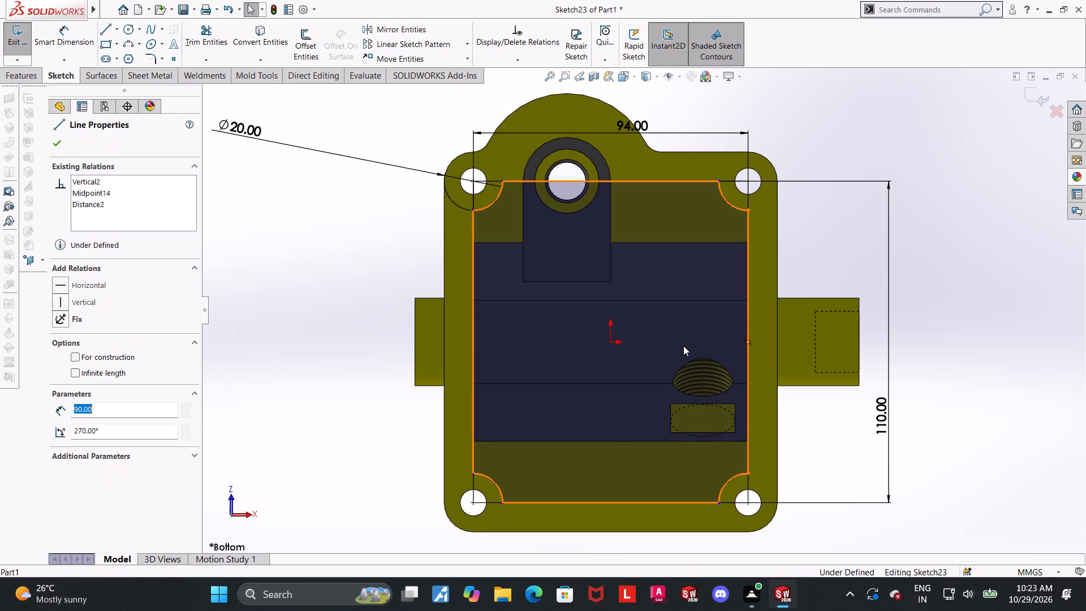
ctrl+click(612, 342)
click(62, 347)
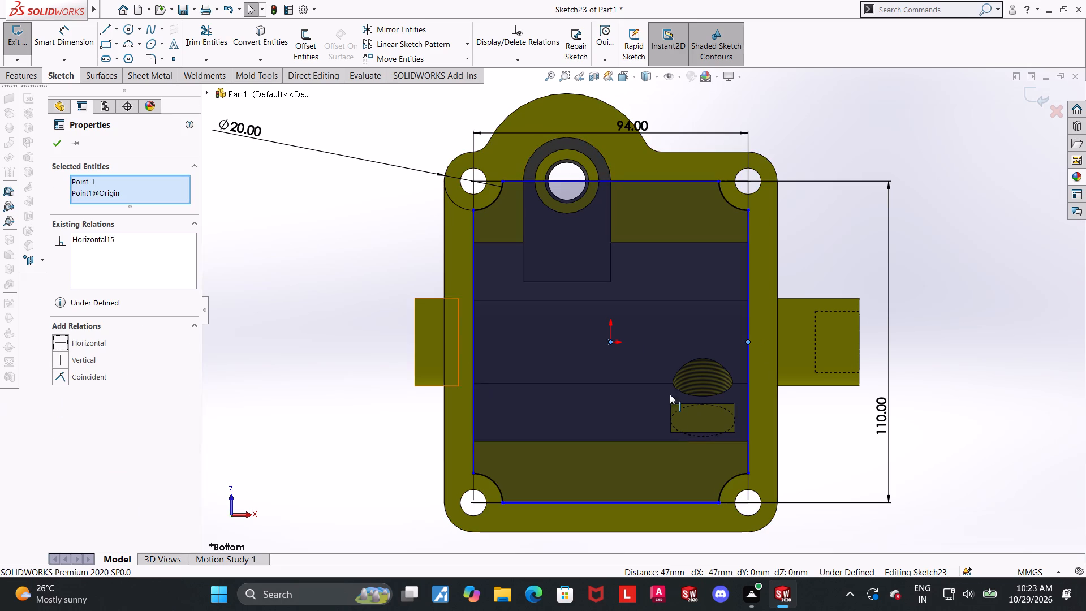
click(984, 406)
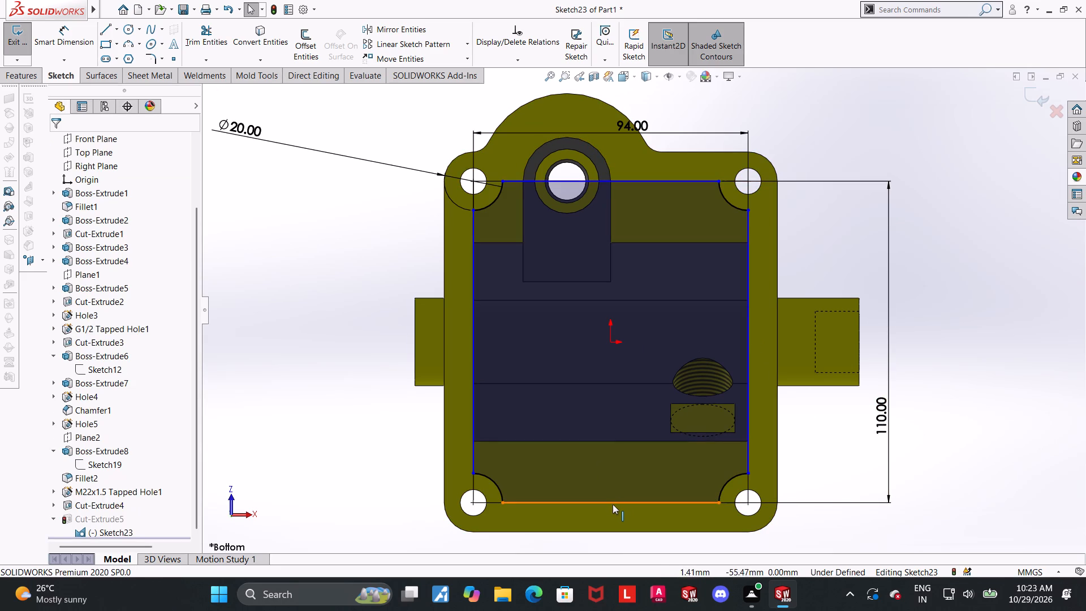
click(610, 501)
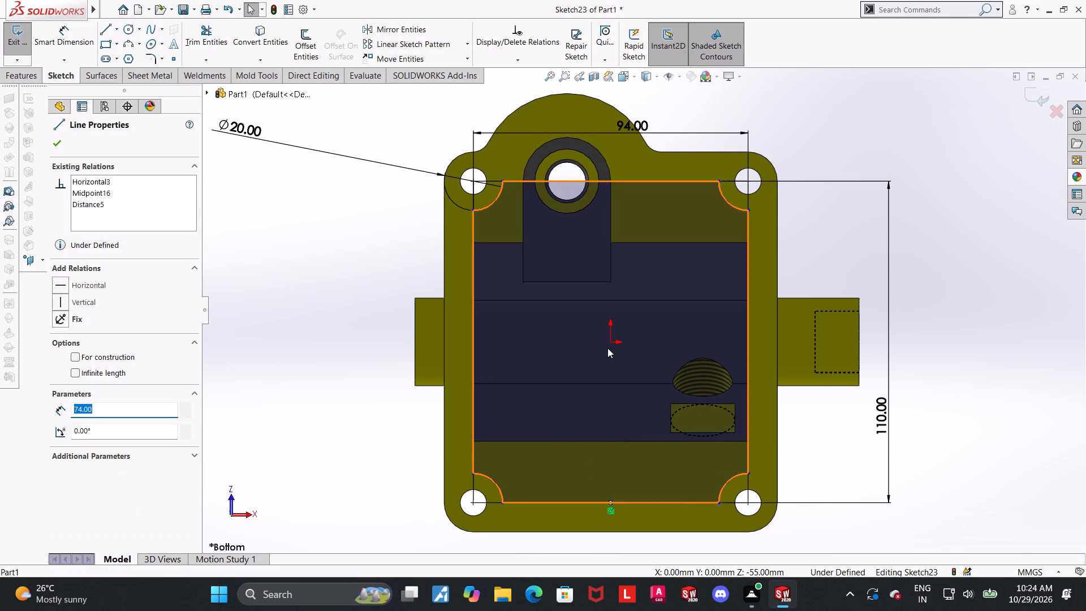
ctrl+click(610, 345)
click(58, 359)
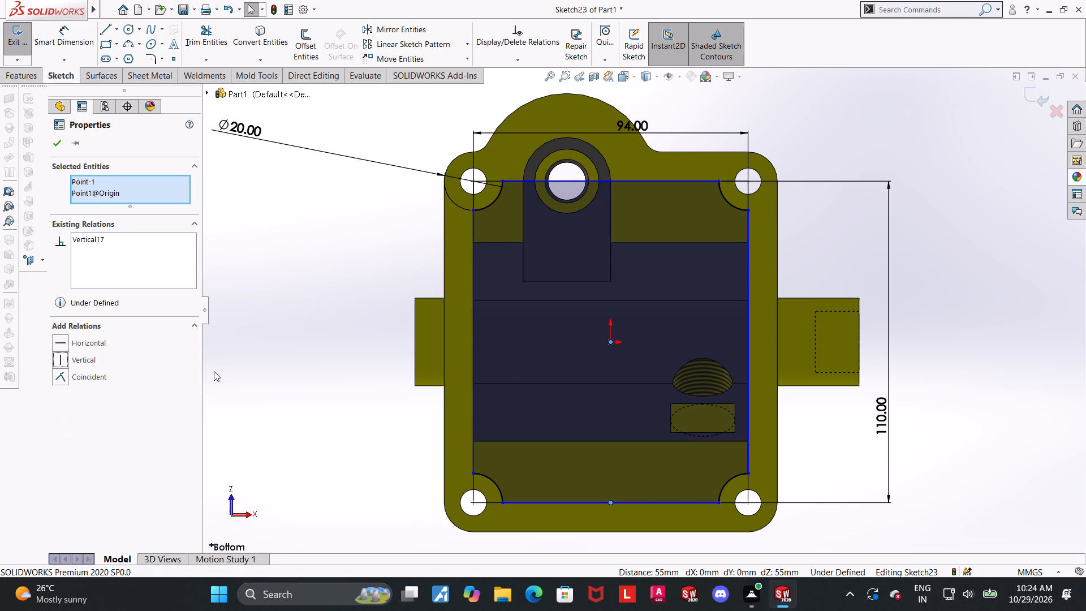
click(370, 372)
scroll(463, 394, up, 3)
click(1037, 96)
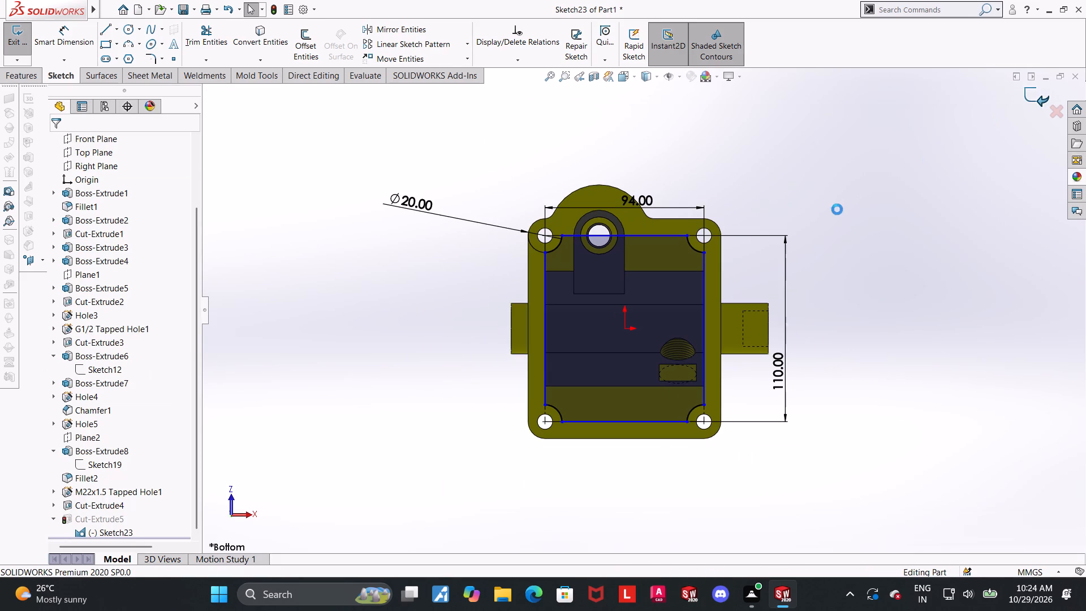
Examine the rebuilt recess and the internal cavity from the flange's underside at several angles.
scroll(670, 291, down, 2)
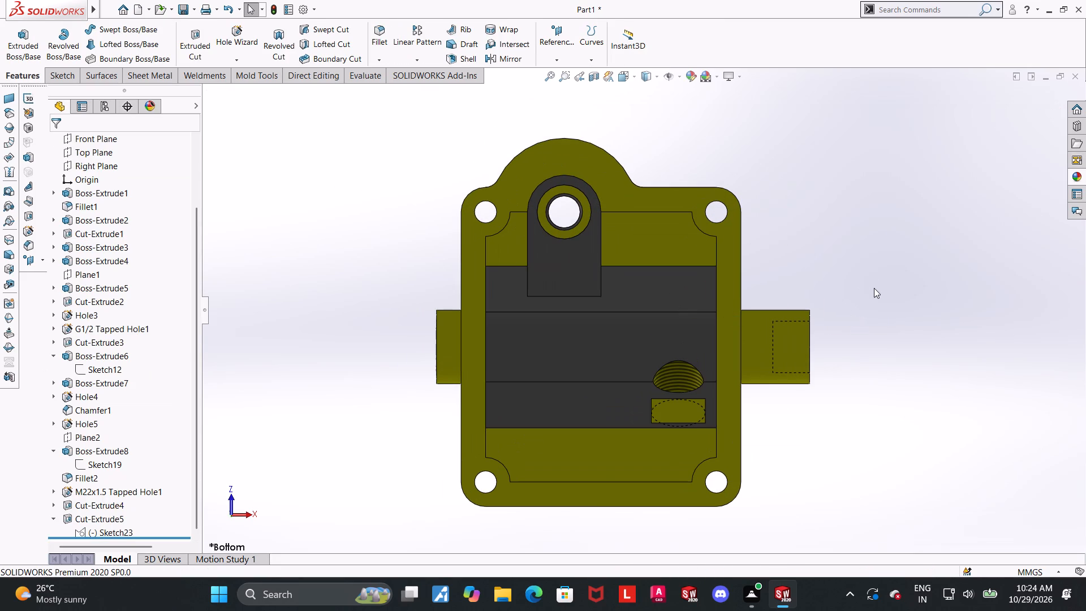
scroll(865, 300, up, 1)
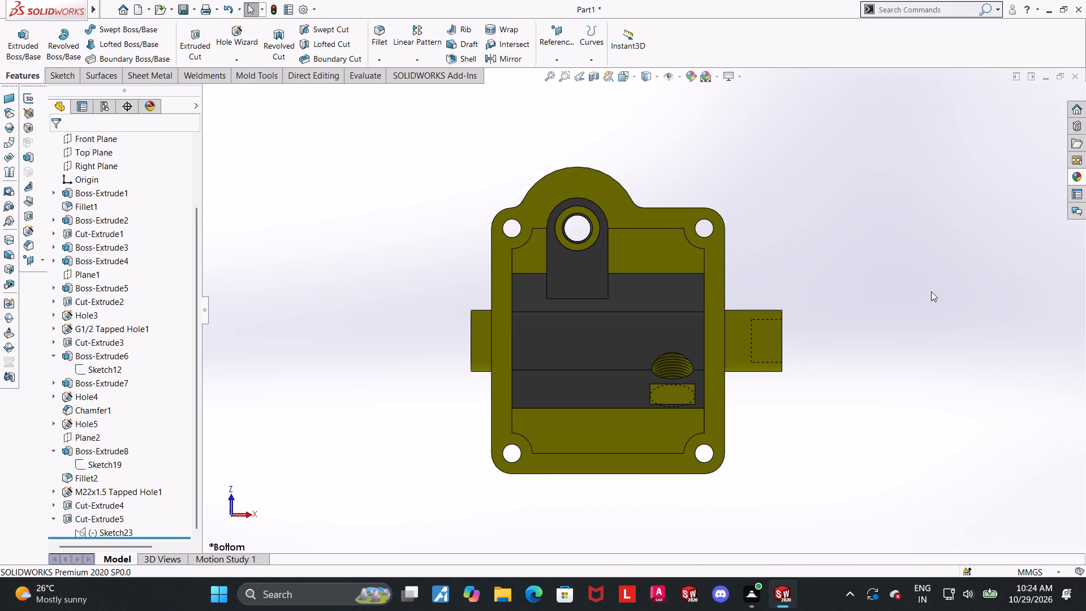
scroll(931, 291, down, 1)
middle_drag(803, 437, 799, 441)
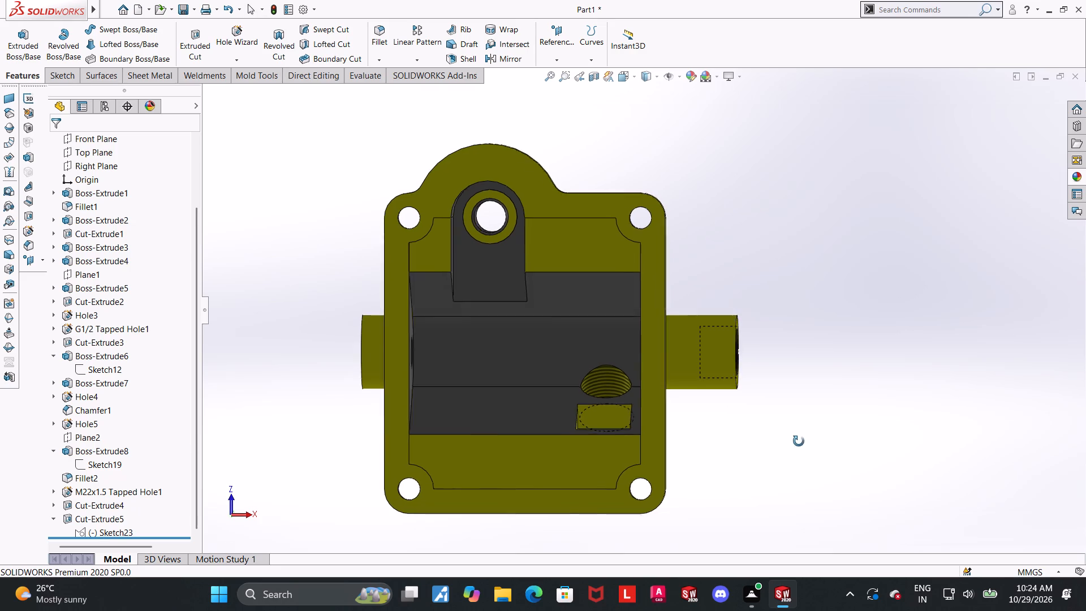
middle_drag(799, 441, 784, 454)
scroll(453, 368, down, 2)
middle_drag(490, 371, 463, 367)
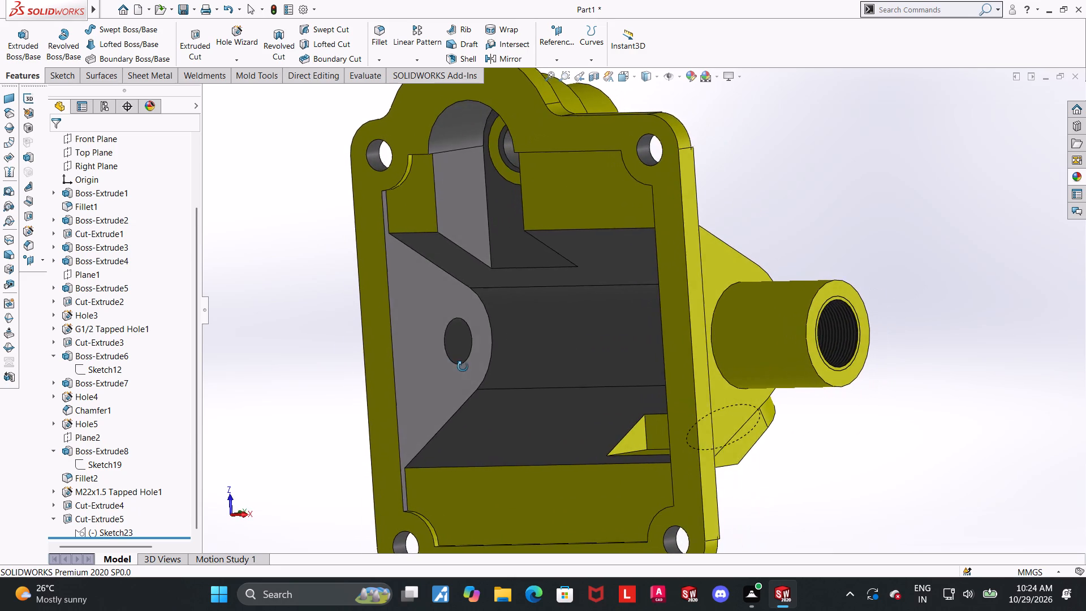
middle_drag(463, 367, 476, 308)
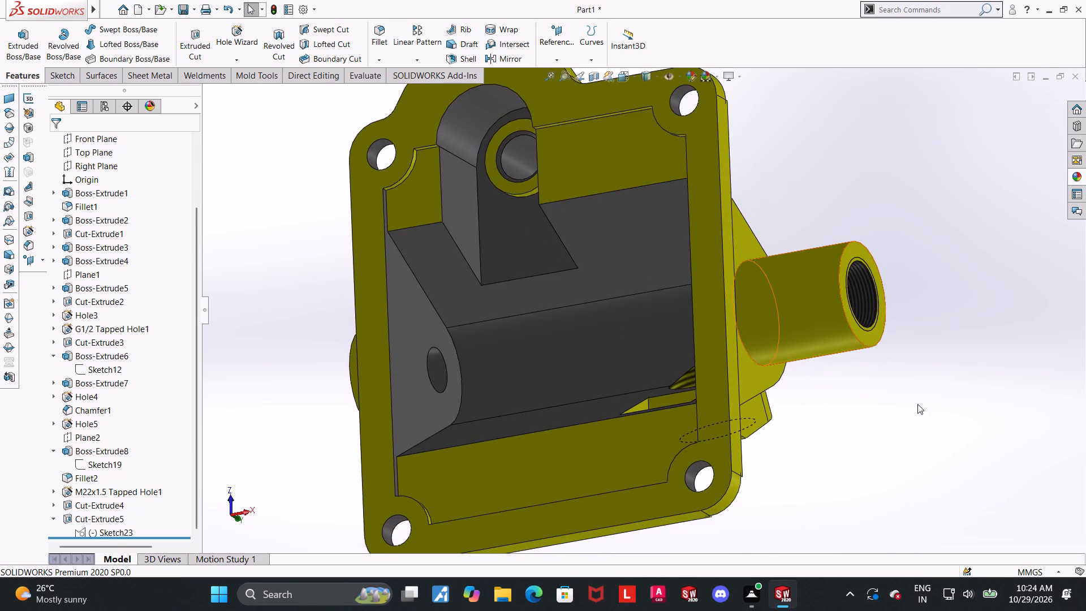
scroll(915, 404, up, 2)
scroll(676, 266, down, 1)
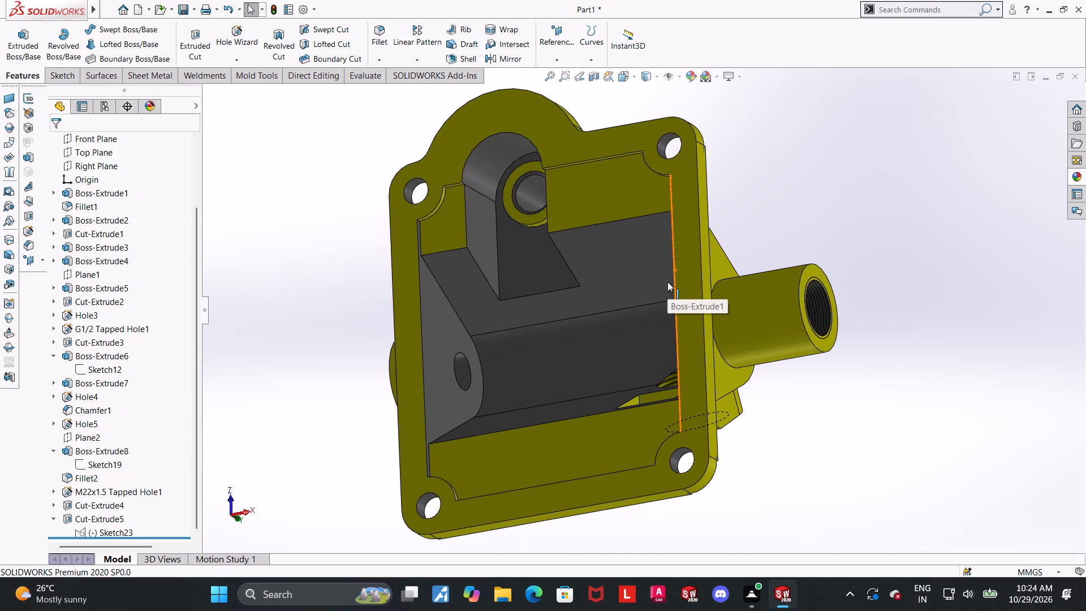
middle_drag(728, 257, 696, 336)
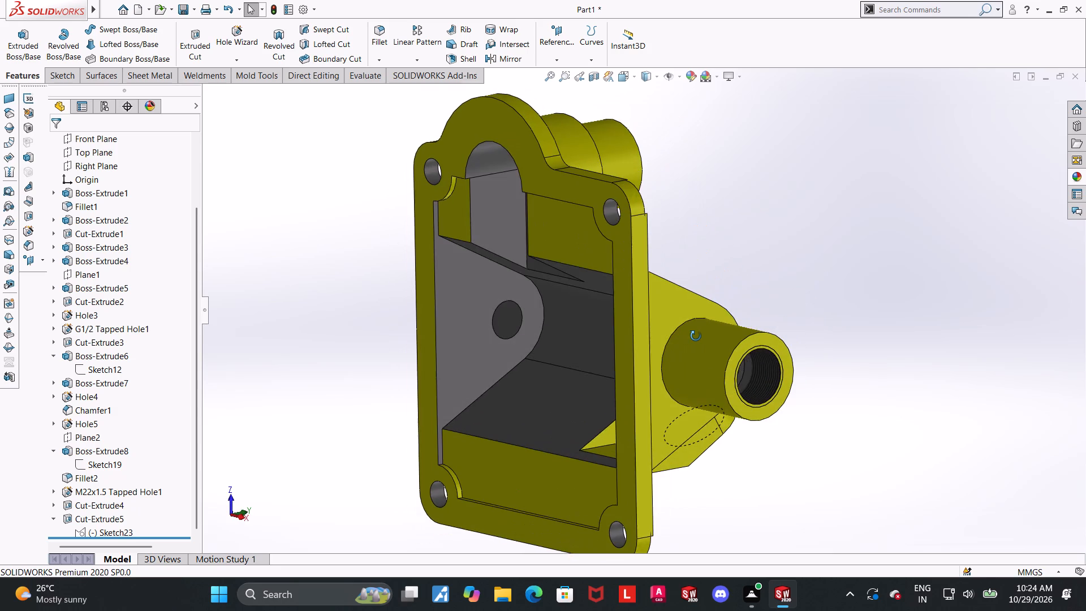
middle_drag(696, 336, 703, 339)
scroll(703, 340, down, 1)
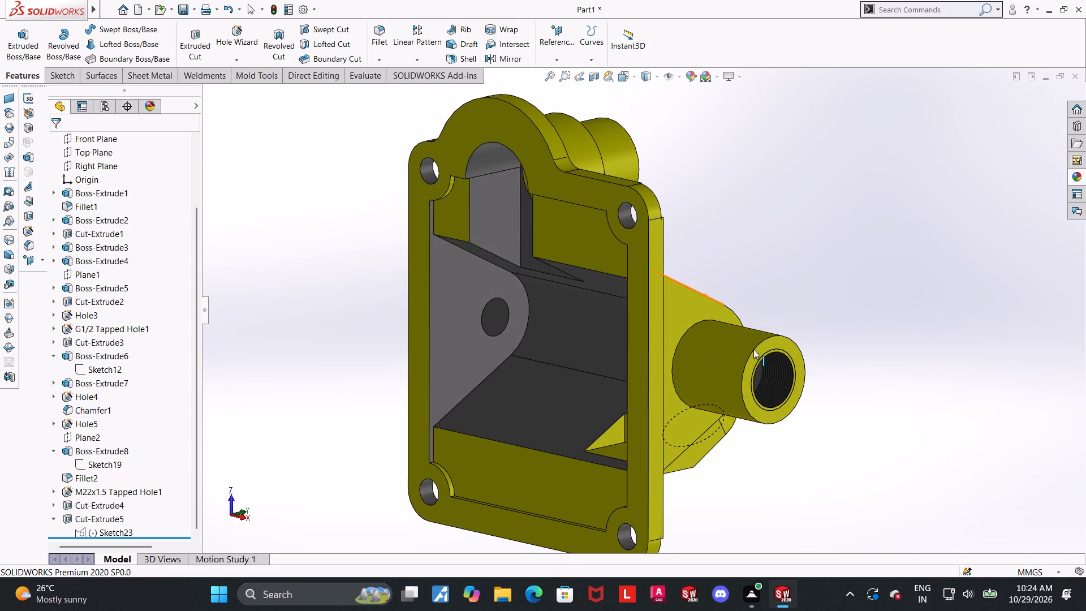
scroll(832, 315, up, 2)
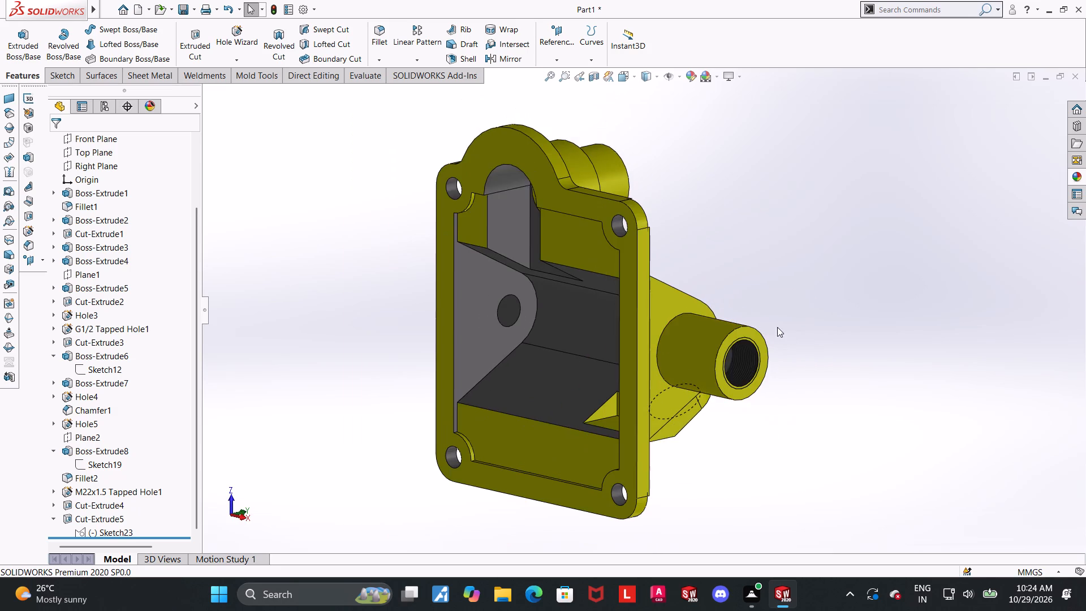
middle_drag(771, 326, 818, 403)
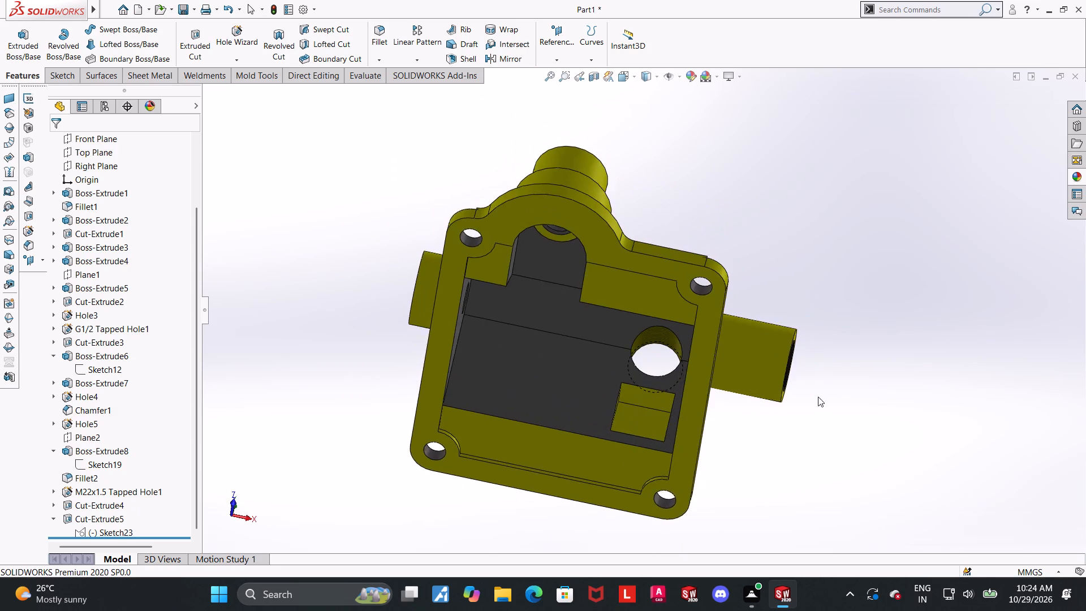
Inspect the housing's exterior, including the cylindrical bosses, angled threaded port and flange counterbores.
scroll(812, 257, up, 1)
middle_drag(811, 271, 847, 438)
middle_drag(734, 297, 951, 346)
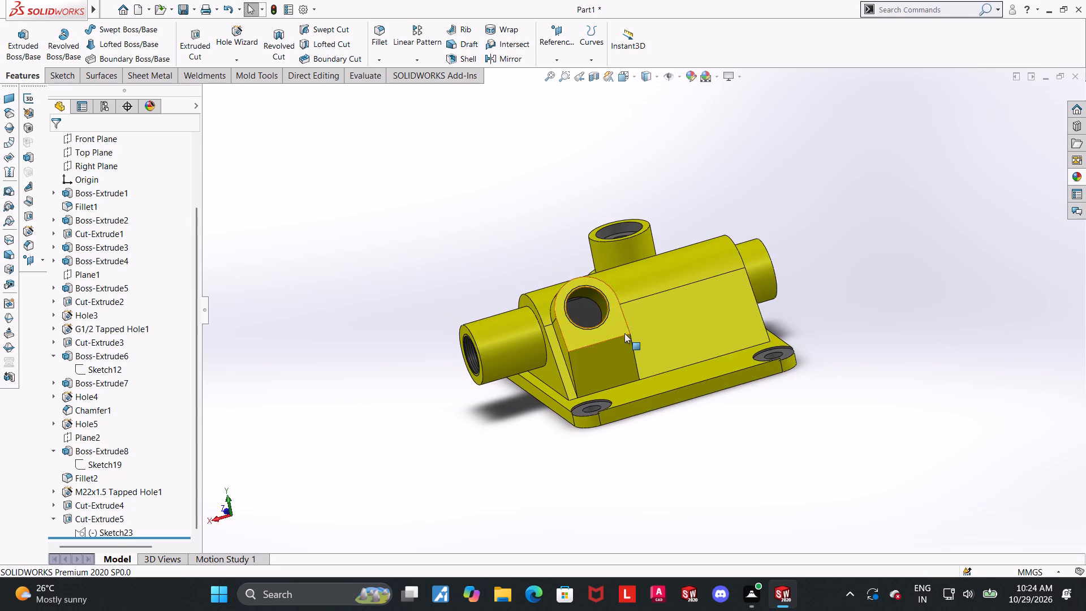
middle_drag(631, 334, 704, 336)
scroll(706, 315, down, 2)
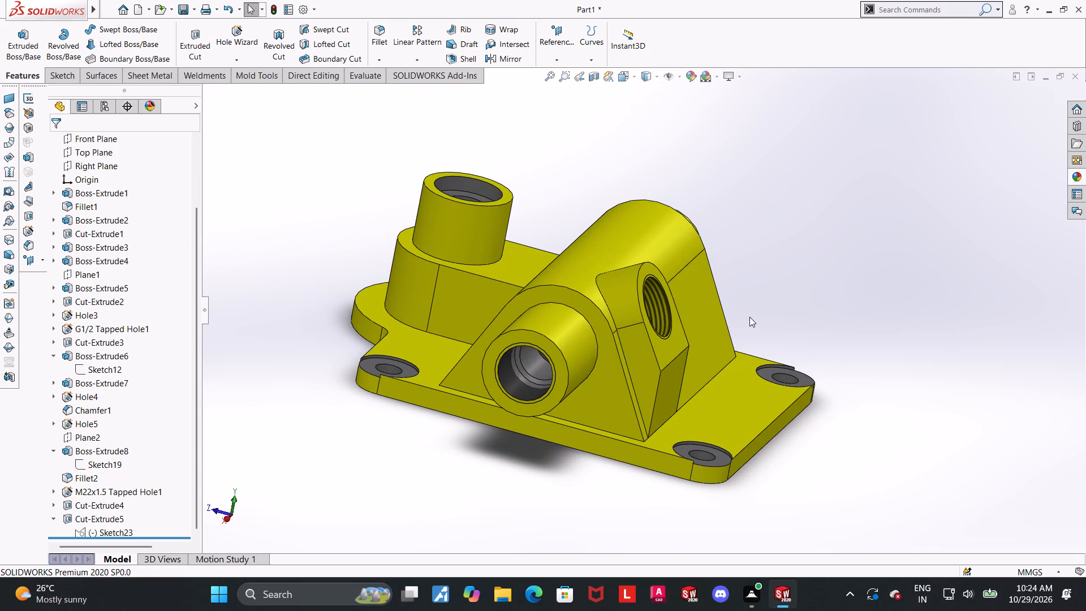
scroll(749, 317, up, 2)
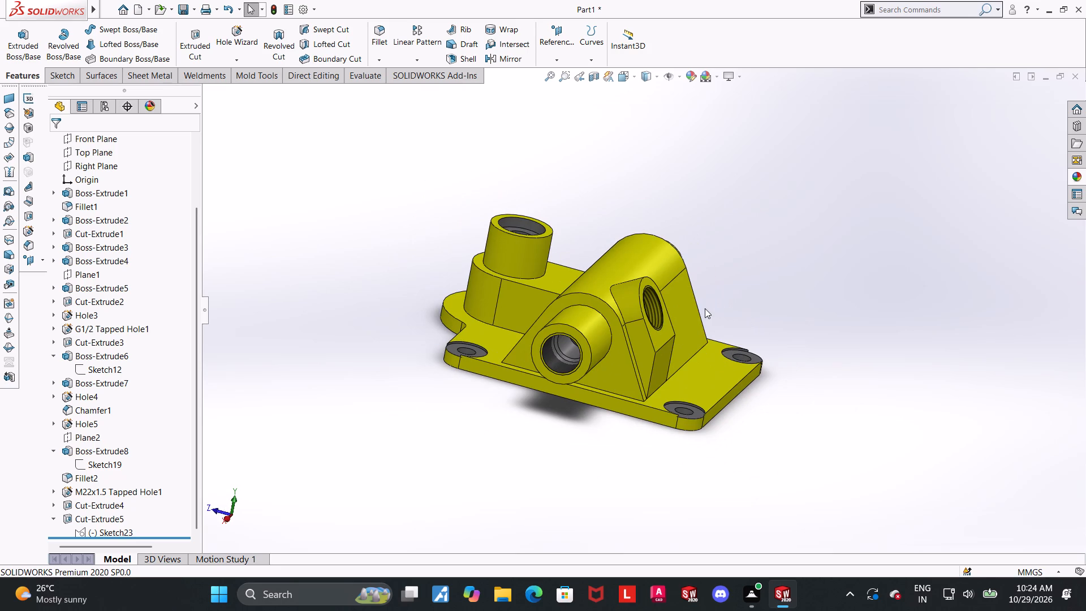
middle_drag(686, 305, 604, 349)
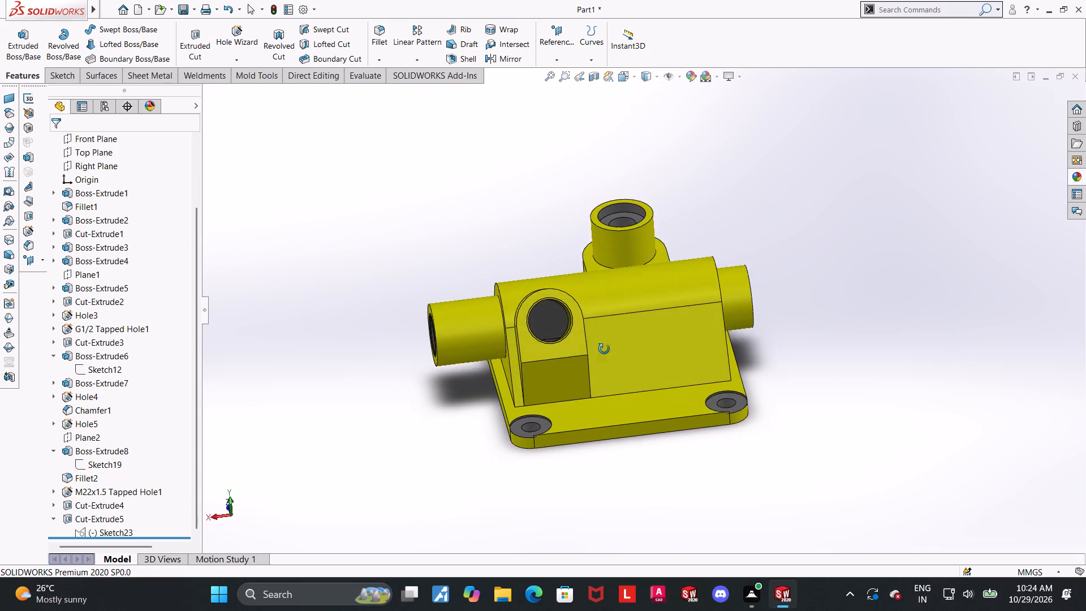
middle_drag(604, 349, 587, 354)
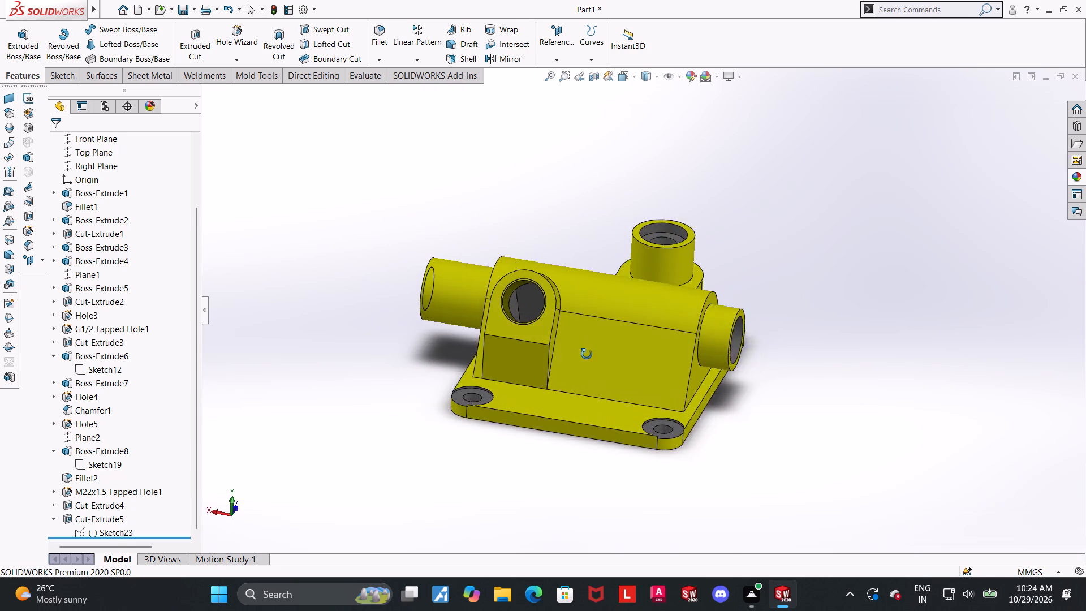
middle_drag(587, 354, 588, 356)
scroll(643, 342, up, 1)
Examine the flange's underside in a straight-on bottom view, close up around the recess corners and threaded port opening.
middle_drag(643, 342, 779, 227)
scroll(717, 241, up, 3)
middle_drag(662, 259, 669, 130)
scroll(663, 207, up, 1)
click(633, 72)
click(536, 344)
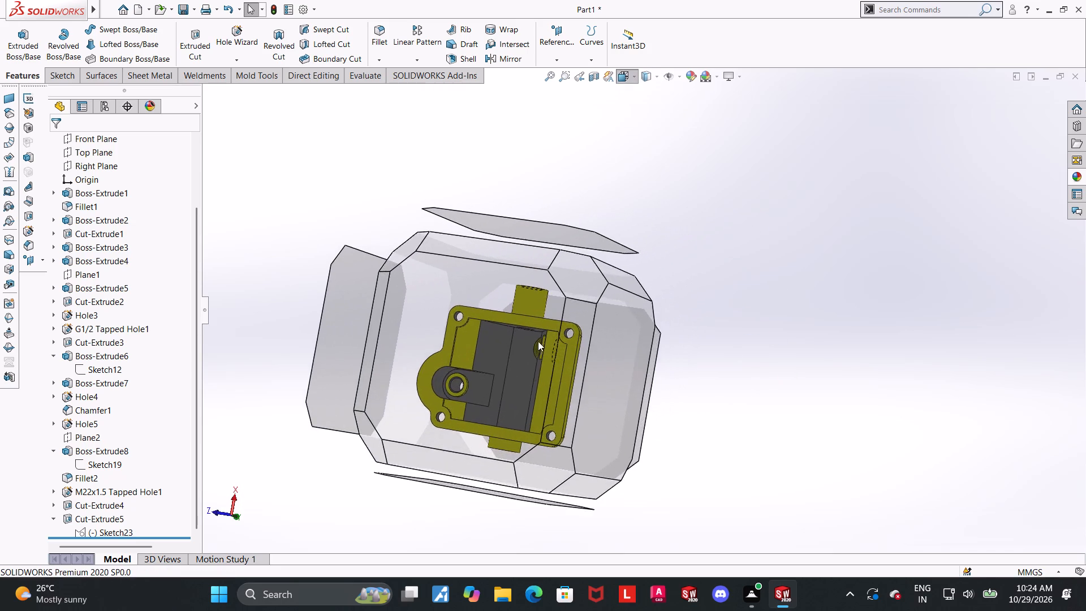
scroll(749, 150, down, 2)
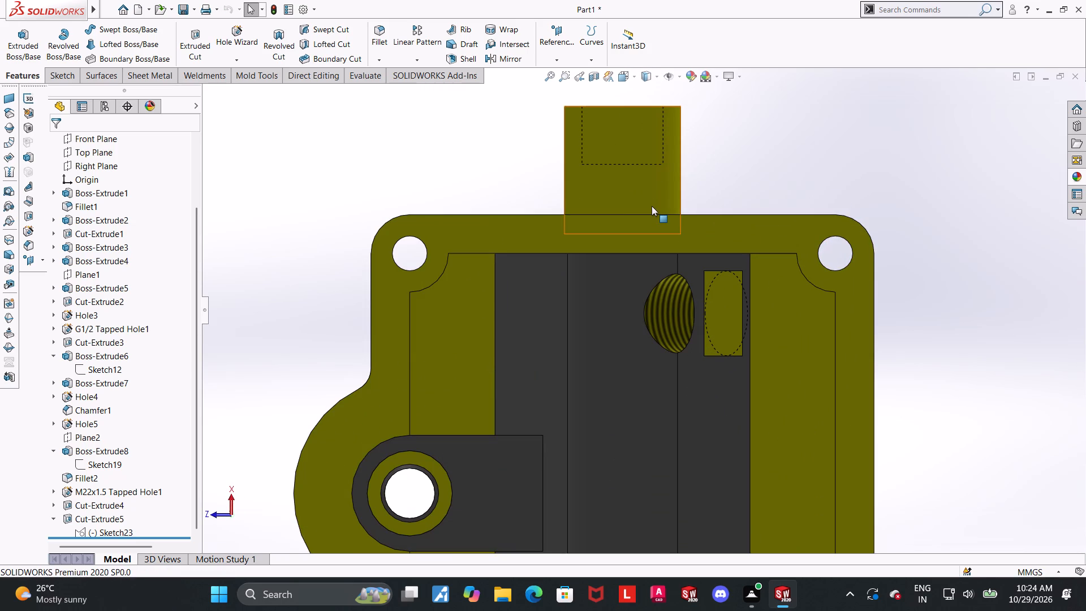
scroll(652, 206, down, 1)
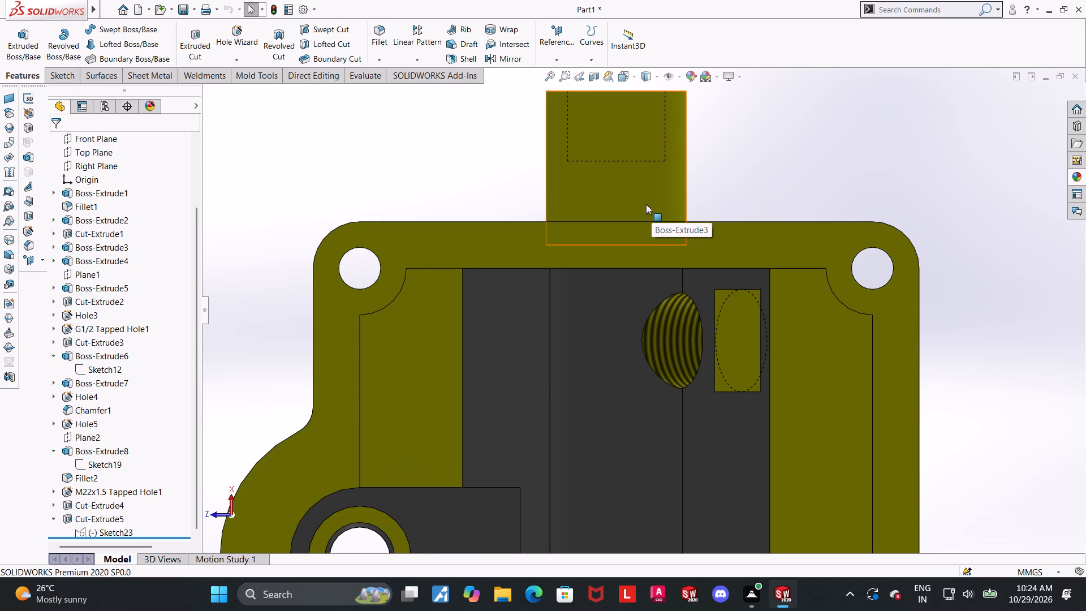
Start a sketch on the flange's underside rim and draw a circle of about 8.2 mm radius centred on the outer edge beneath the cylindrical boss.
scroll(646, 204, up, 1)
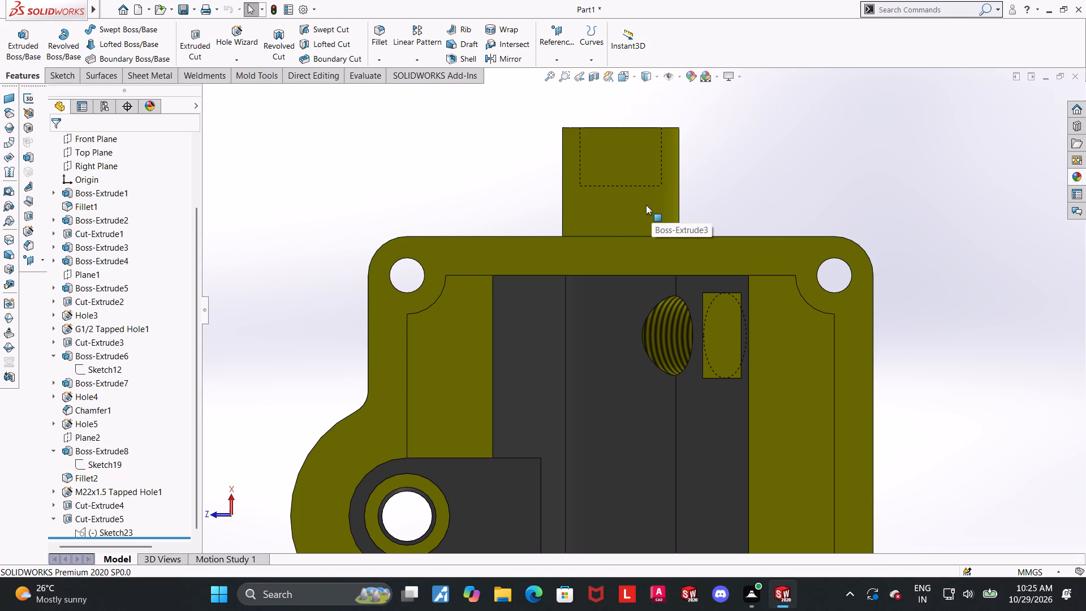
scroll(591, 229, up, 2)
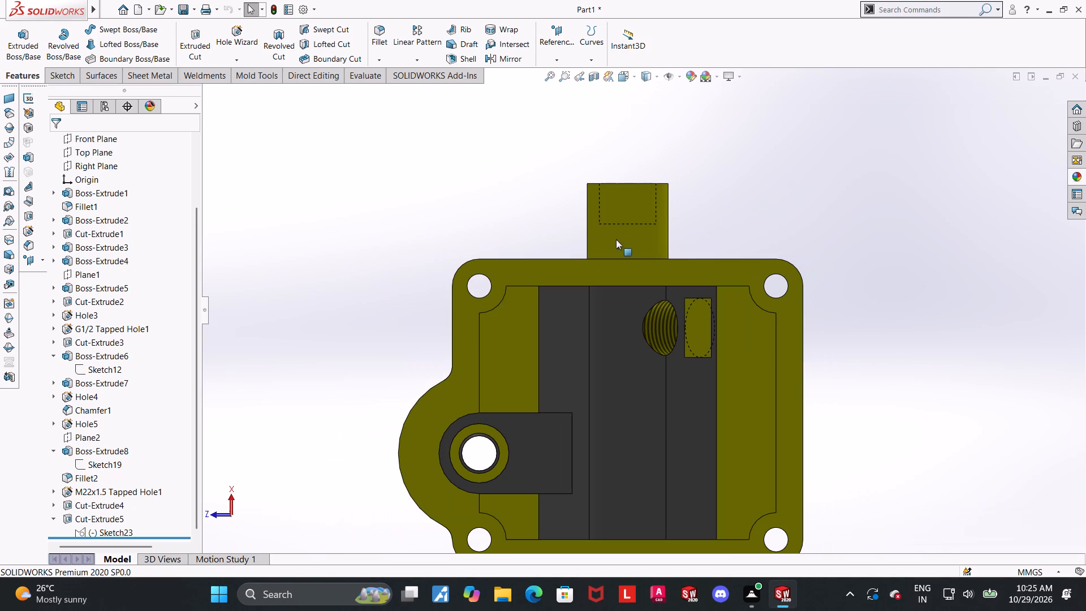
scroll(742, 248, down, 1)
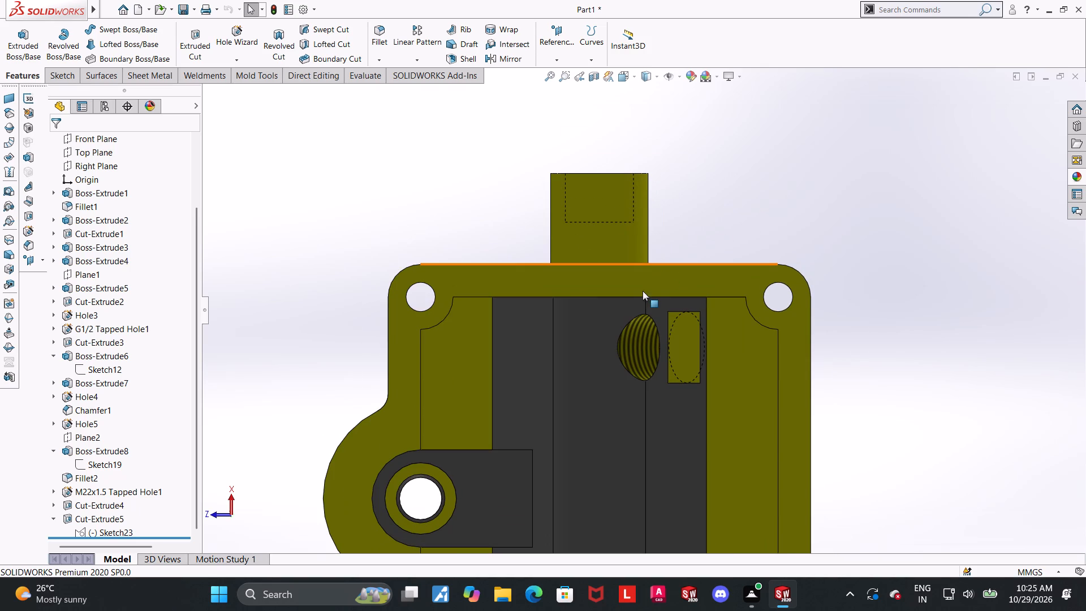
click(640, 285)
click(688, 257)
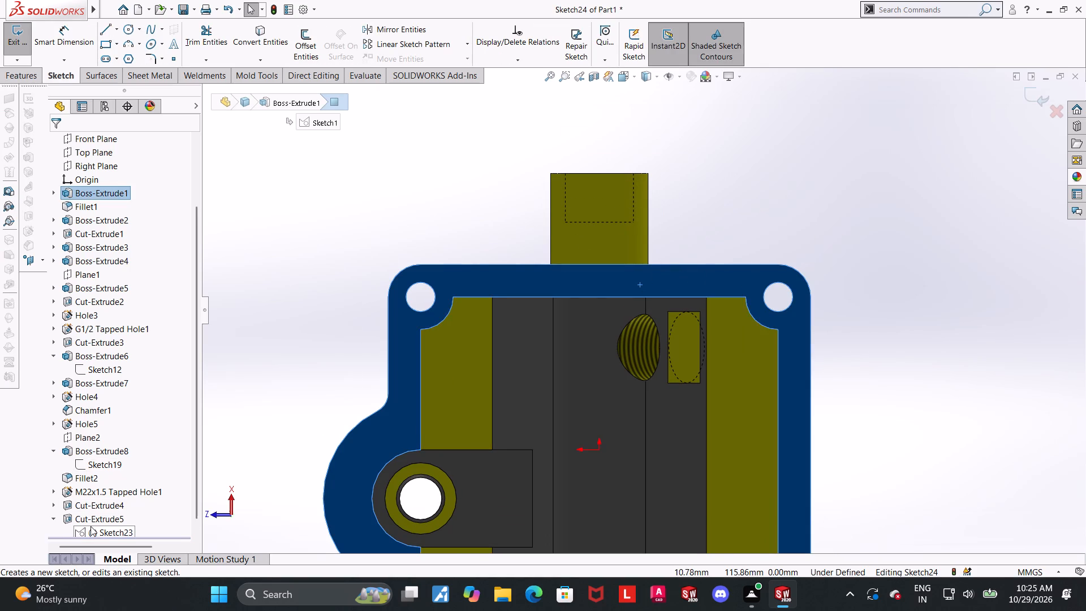
click(90, 526)
scroll(122, 484, down, 6)
scroll(640, 230, down, 3)
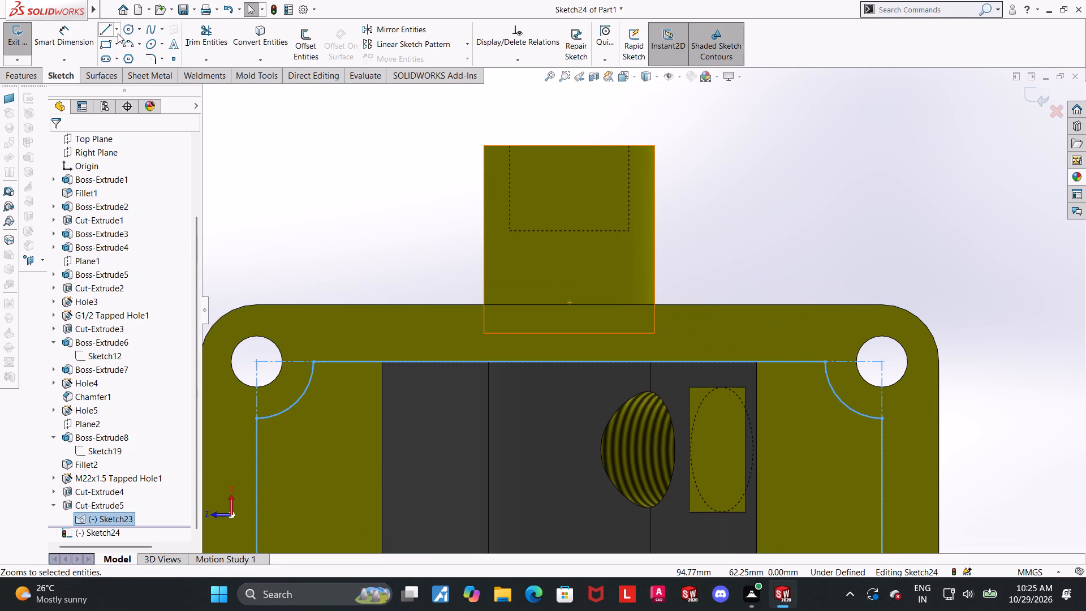
click(130, 32)
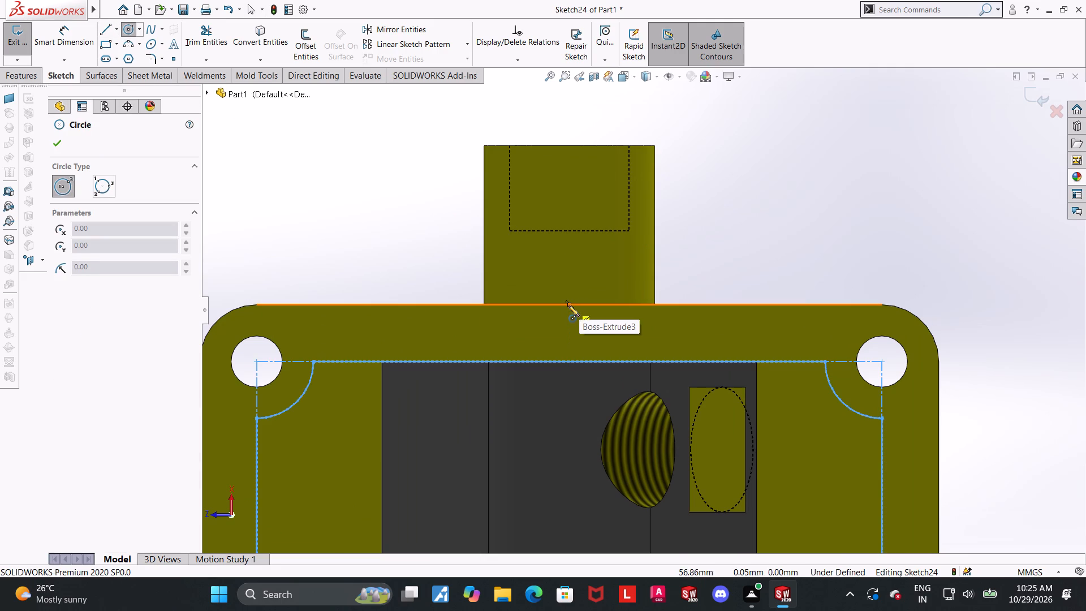
click(568, 305)
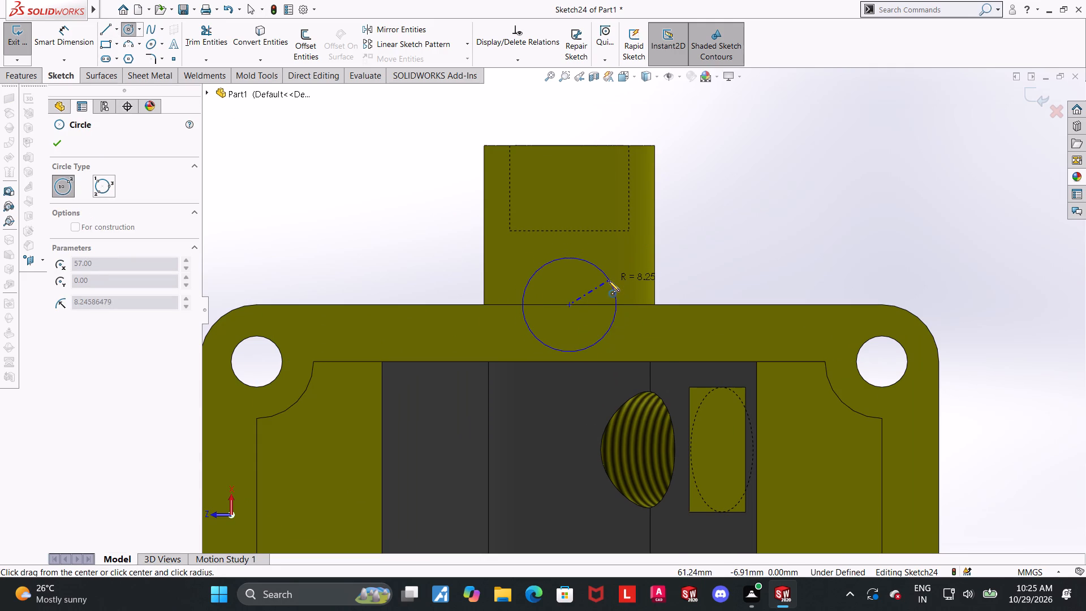
click(609, 281)
key(Escape)
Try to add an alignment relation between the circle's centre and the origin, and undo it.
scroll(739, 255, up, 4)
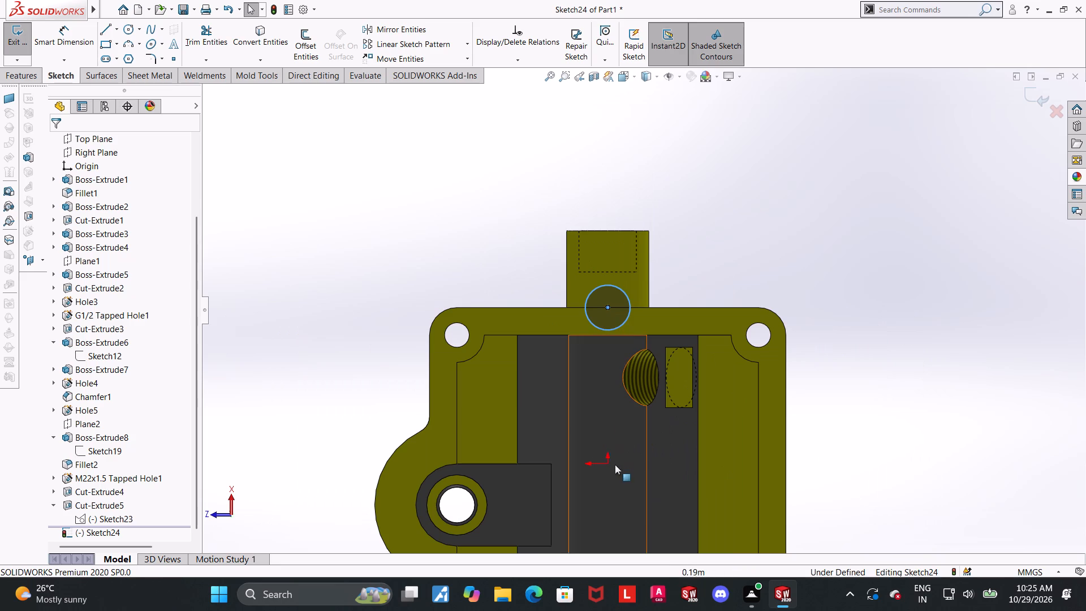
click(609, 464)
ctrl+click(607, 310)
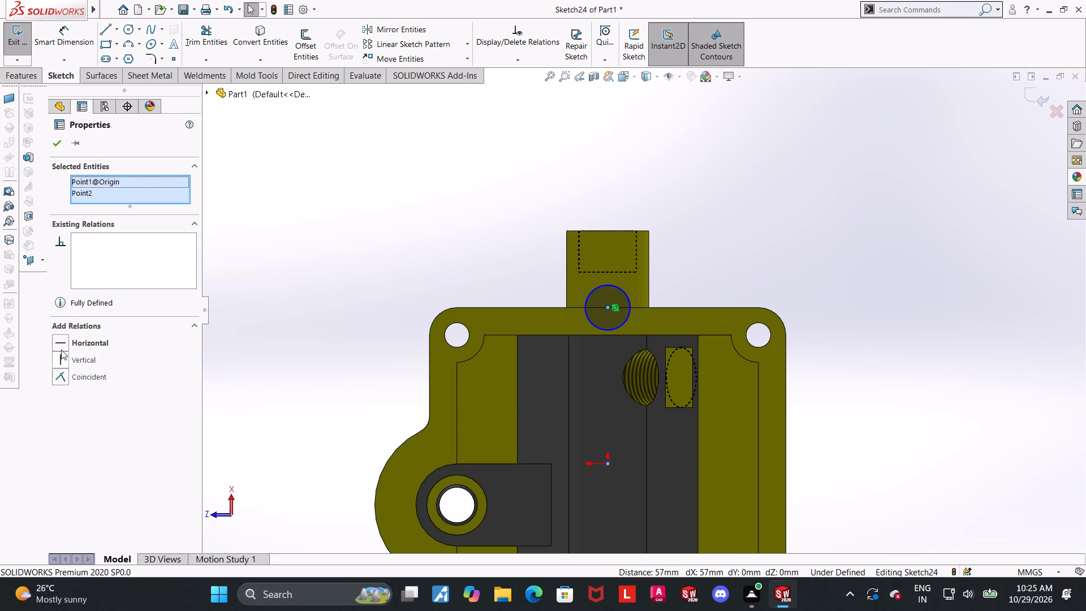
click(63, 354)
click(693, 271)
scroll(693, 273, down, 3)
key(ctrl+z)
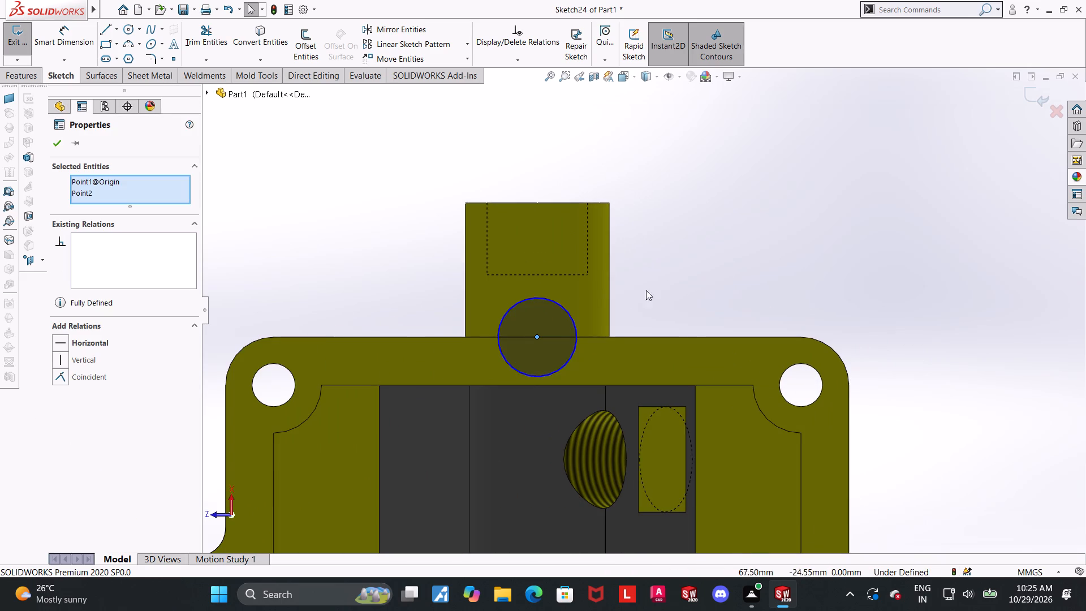
Dimension the circle's diameter as 16 mm.
scroll(587, 307, down, 3)
click(63, 33)
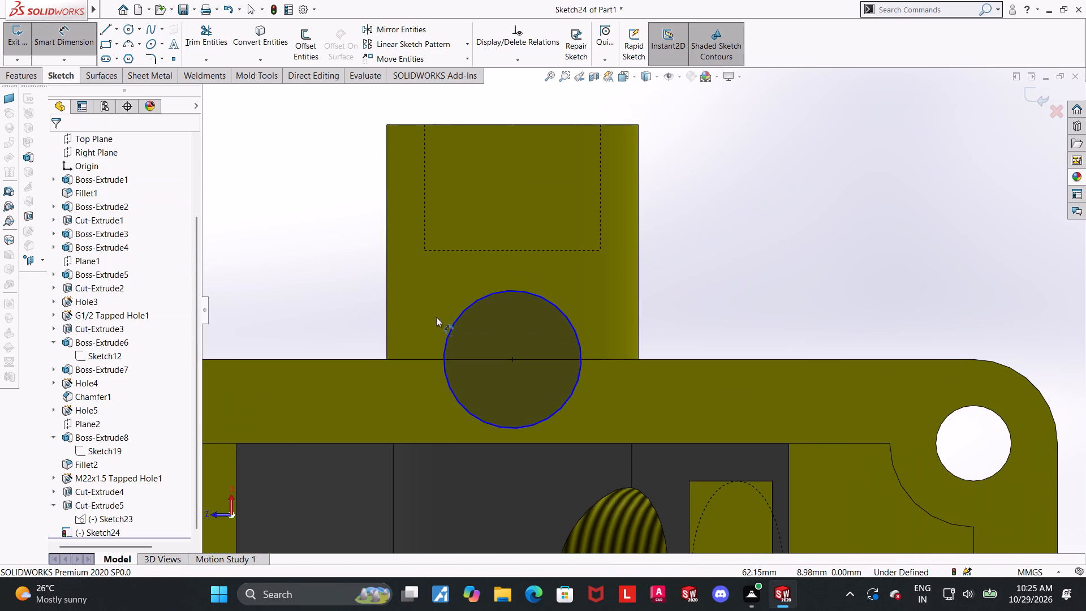
click(564, 315)
click(787, 247)
text(16)
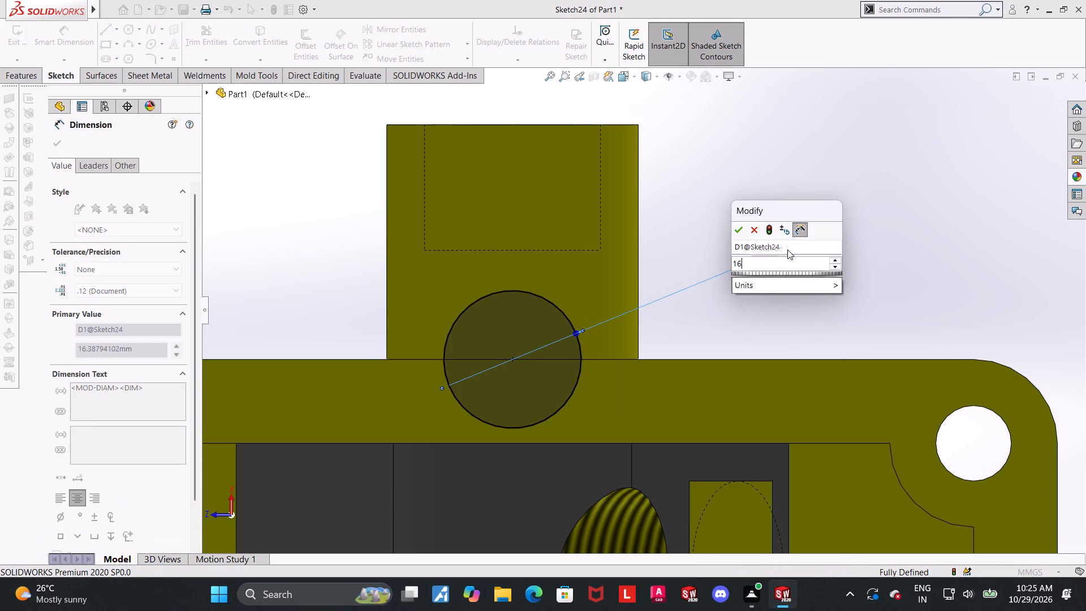
key(Return)
key(Escape)
Apply a Horizontal relation between the circle's centre and the origin.
scroll(787, 249, up, 6)
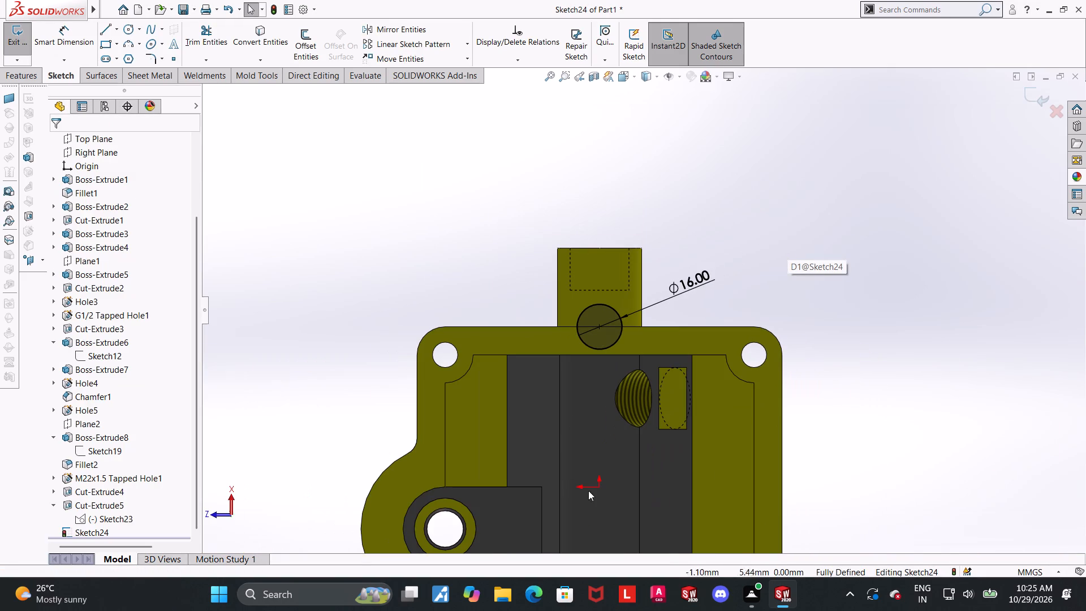
click(600, 485)
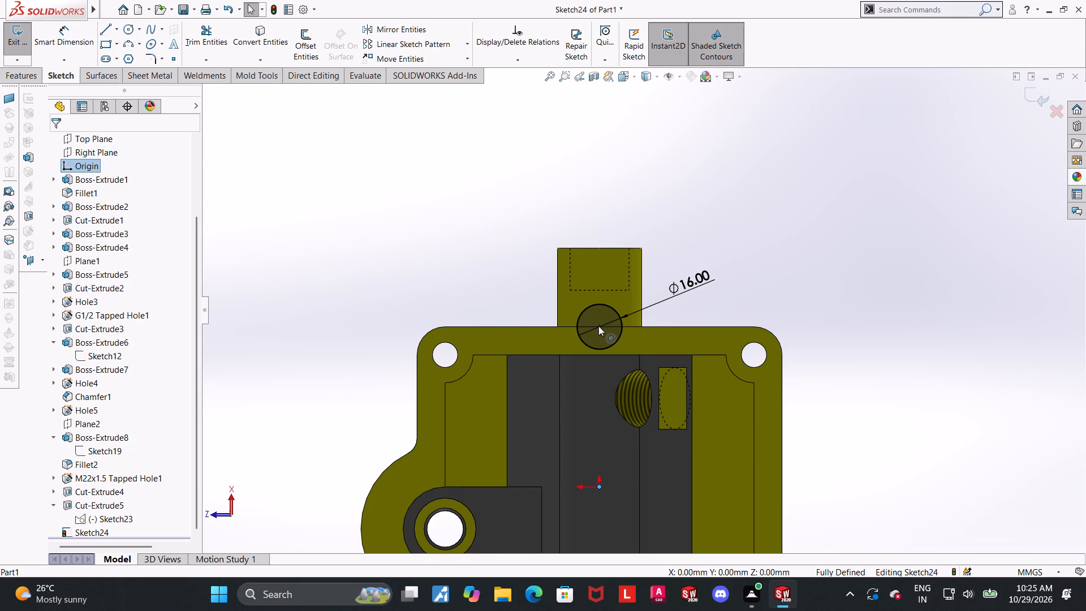
ctrl+click(599, 326)
click(59, 341)
click(762, 291)
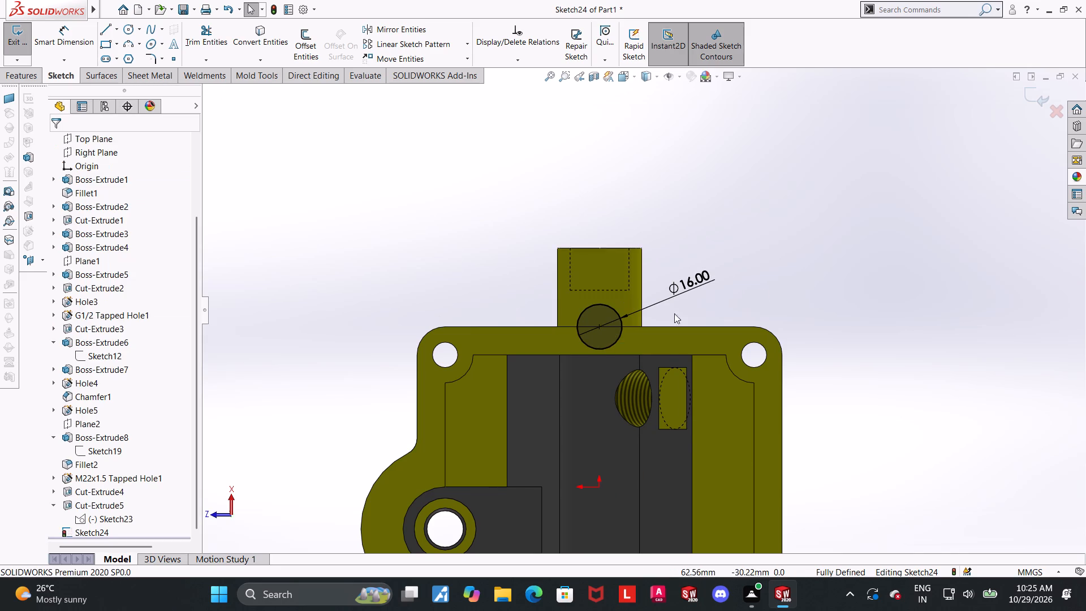
scroll(662, 323, down, 3)
scroll(539, 296, down, 2)
key(Escape)
Draw two parallel lines about 8.7 mm long from the circle's opposite side points toward the cavity, and join their ends with a straight line.
scroll(683, 342, down, 1)
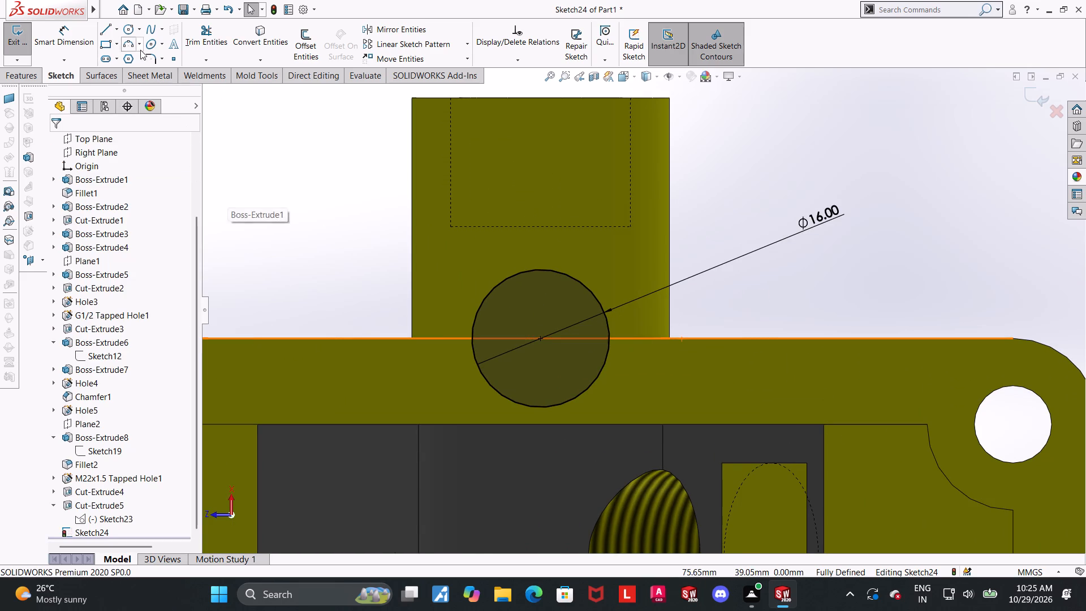
click(106, 25)
scroll(426, 269, up, 1)
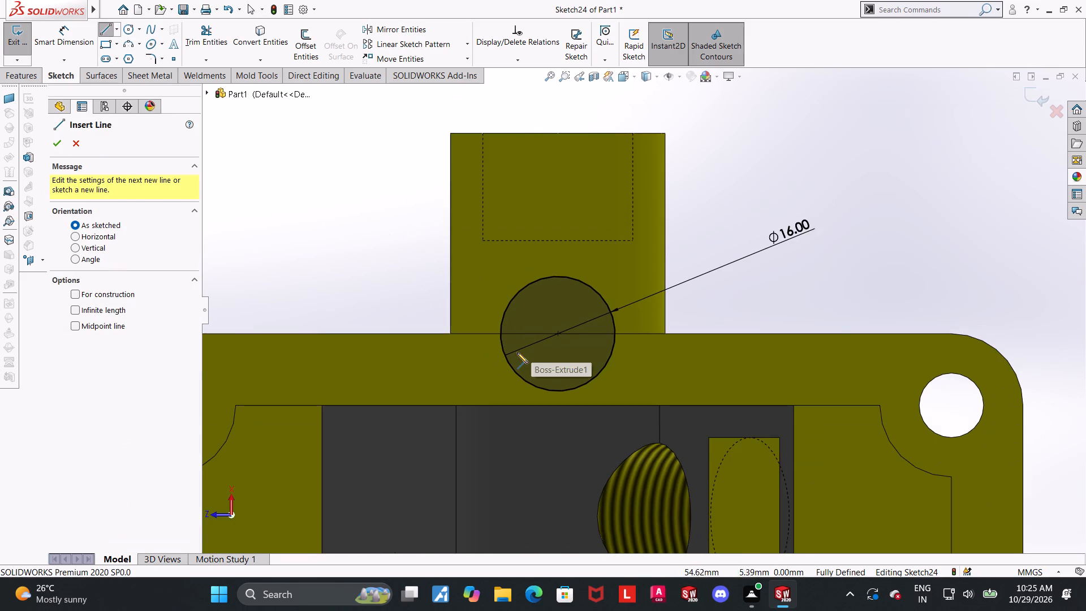
scroll(517, 352, down, 1)
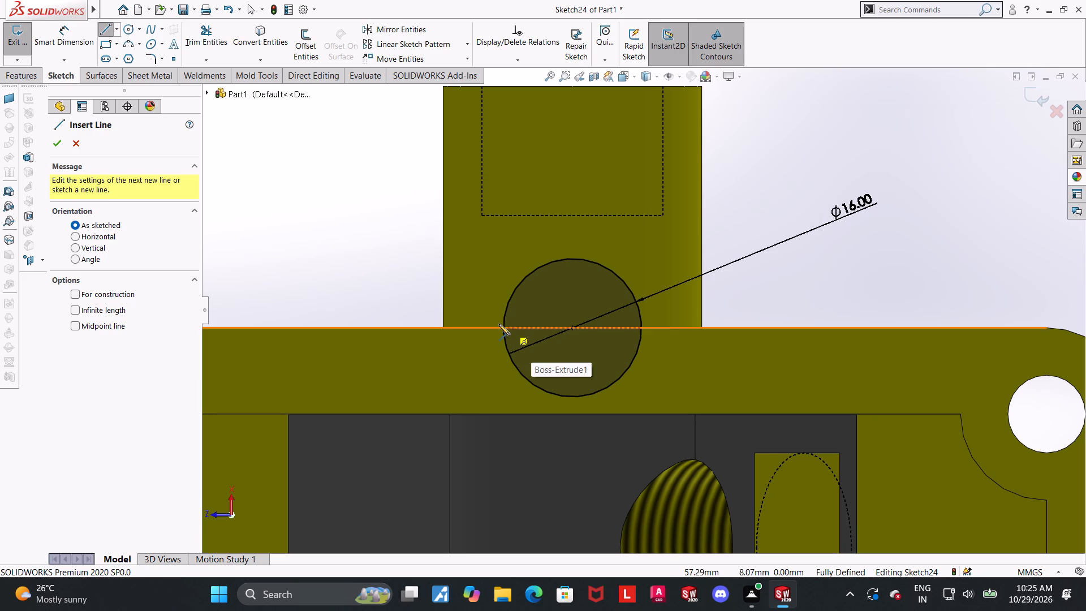
click(505, 327)
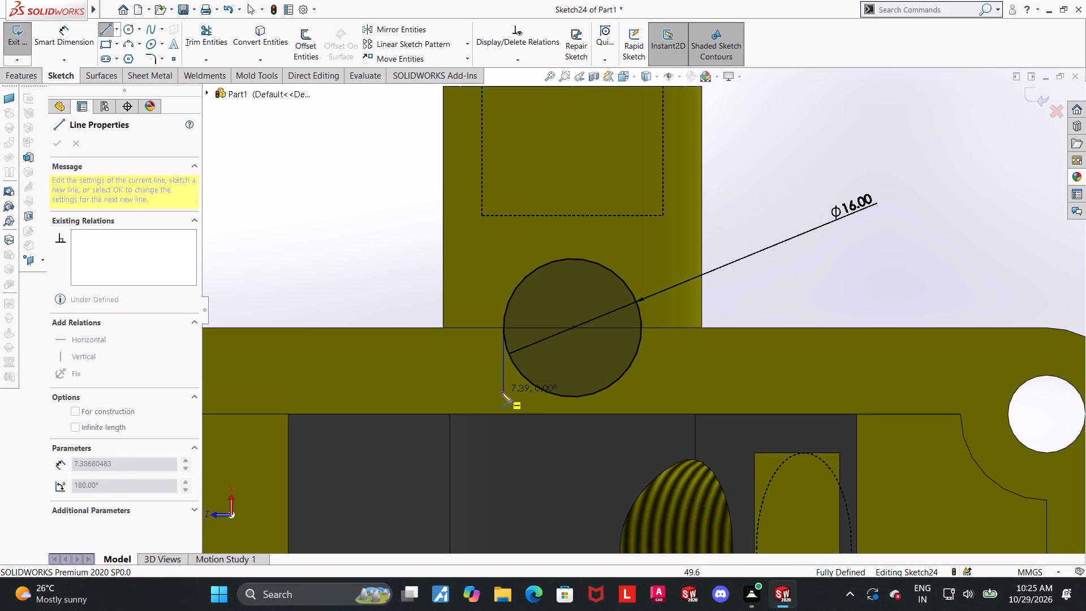
click(503, 403)
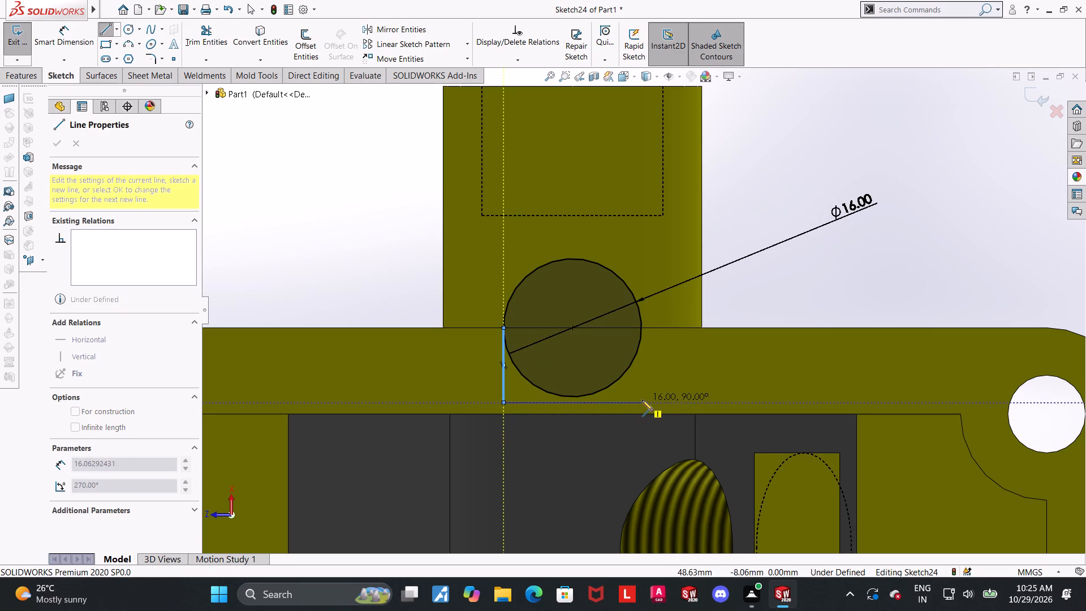
key(grave)
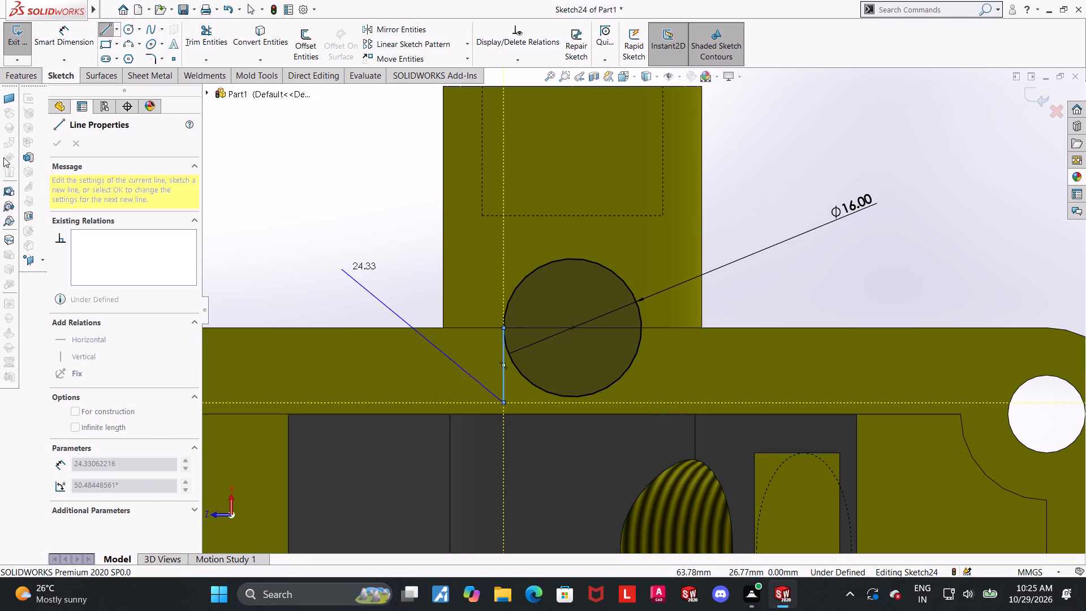
key(Escape)
click(100, 32)
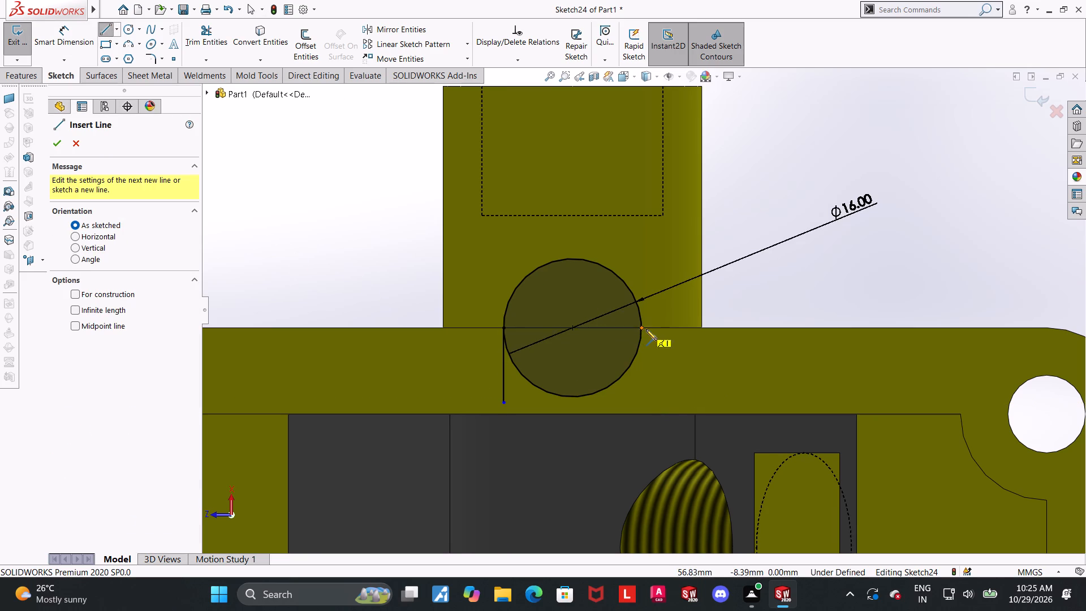
click(643, 329)
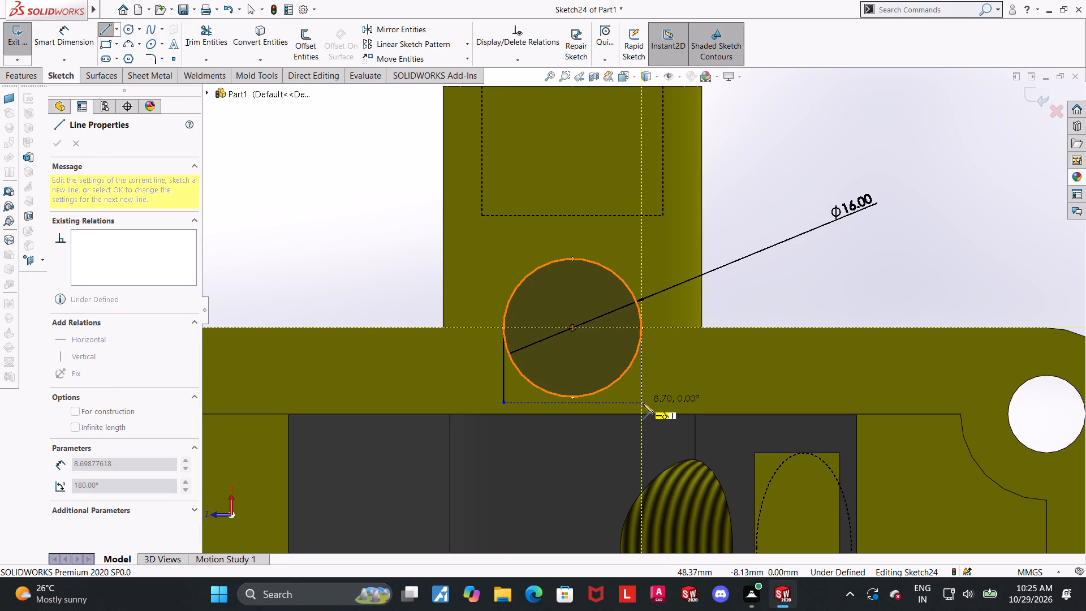
click(643, 403)
click(505, 406)
key(Escape)
key(Escape)
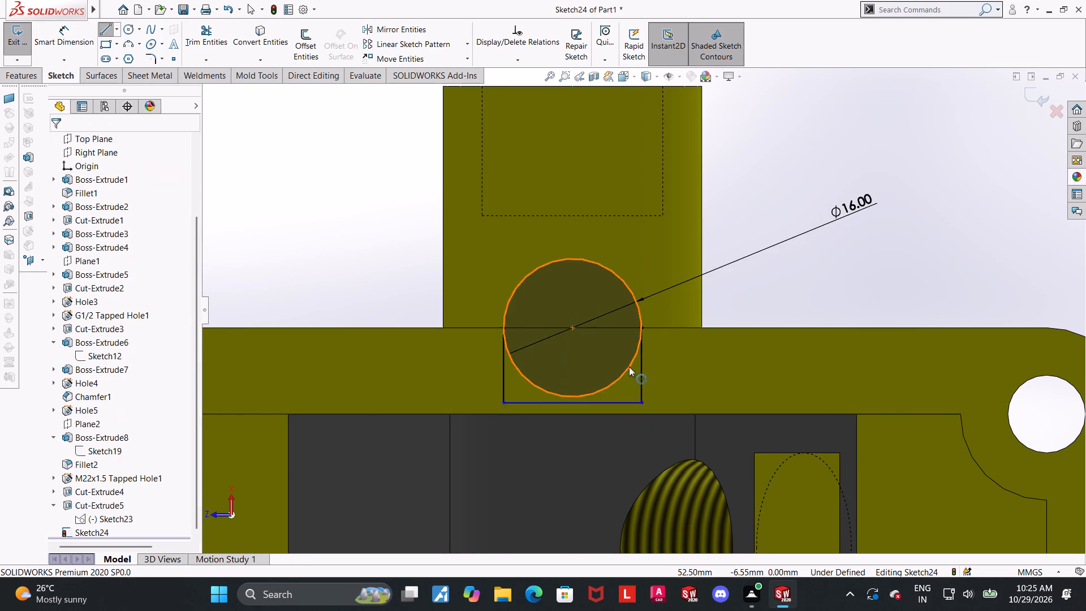
key(Escape)
Trim away the half of the circle between the parallel lines, leaving a closed arched profile.
scroll(629, 367, down, 3)
click(209, 42)
drag(519, 345, 466, 386)
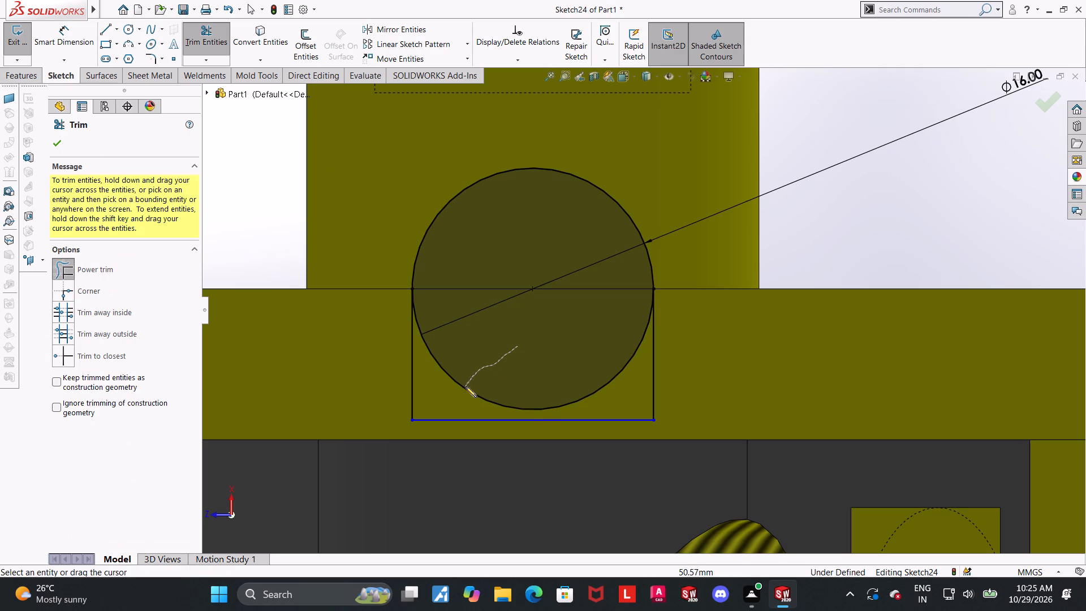
drag(466, 386, 462, 391)
scroll(477, 374, up, 3)
key(Escape)
scroll(494, 362, up, 3)
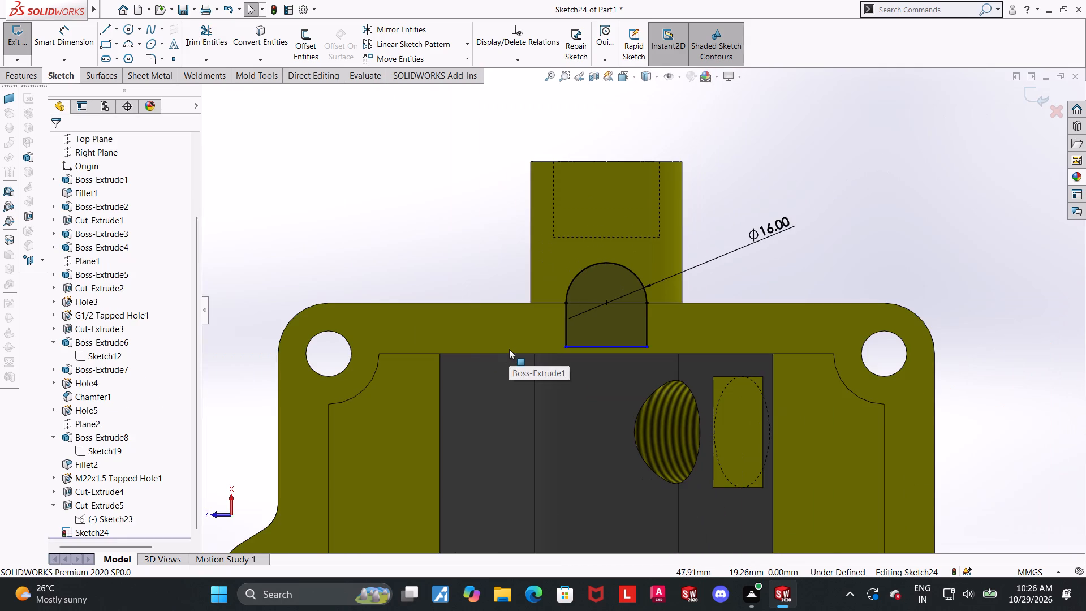
scroll(495, 347, up, 2)
scroll(713, 280, down, 1)
key(Escape)
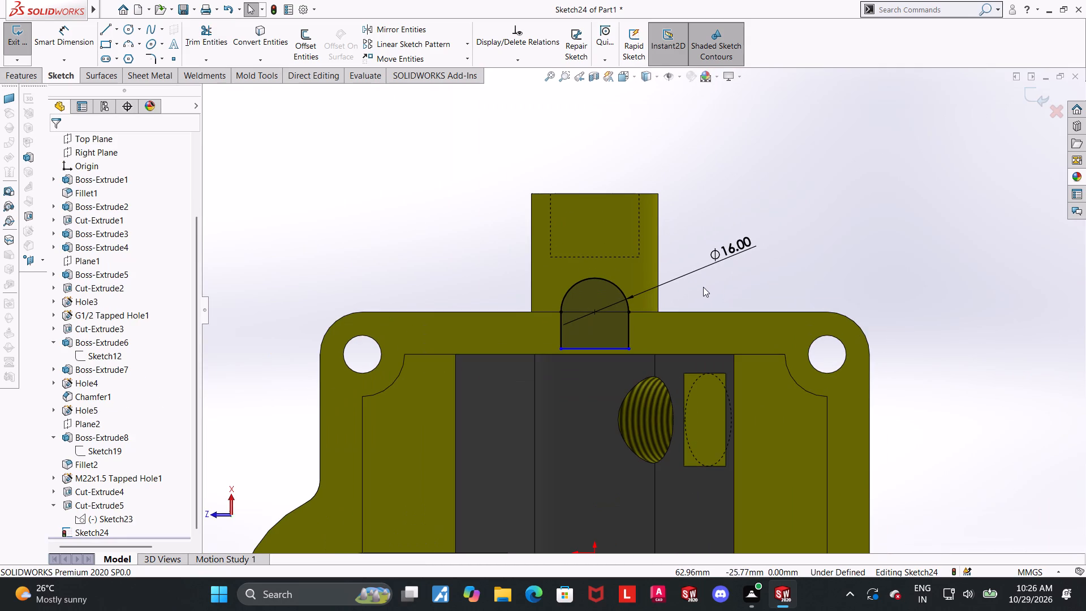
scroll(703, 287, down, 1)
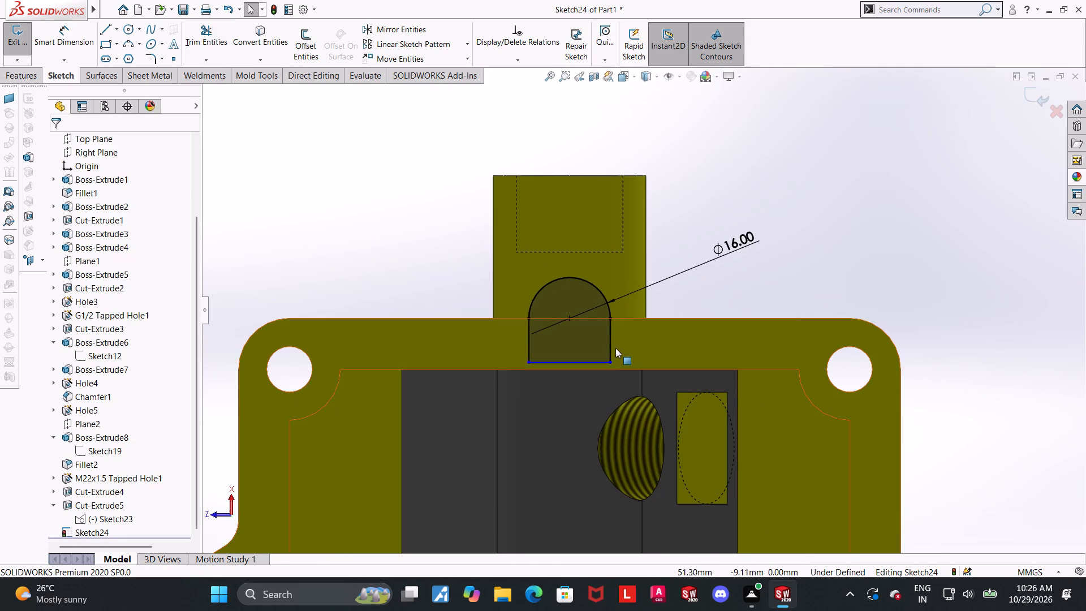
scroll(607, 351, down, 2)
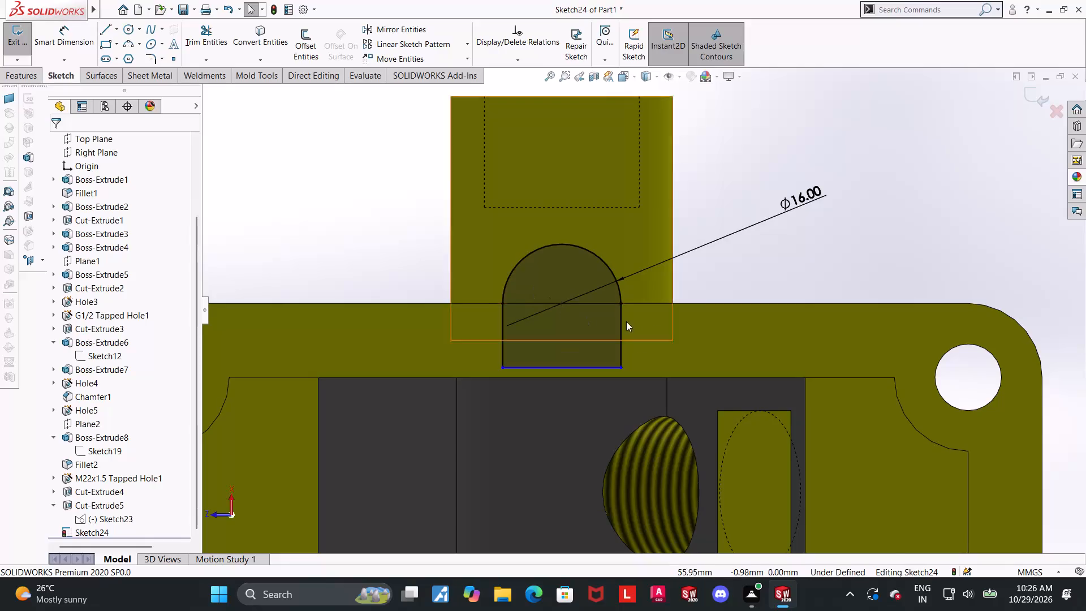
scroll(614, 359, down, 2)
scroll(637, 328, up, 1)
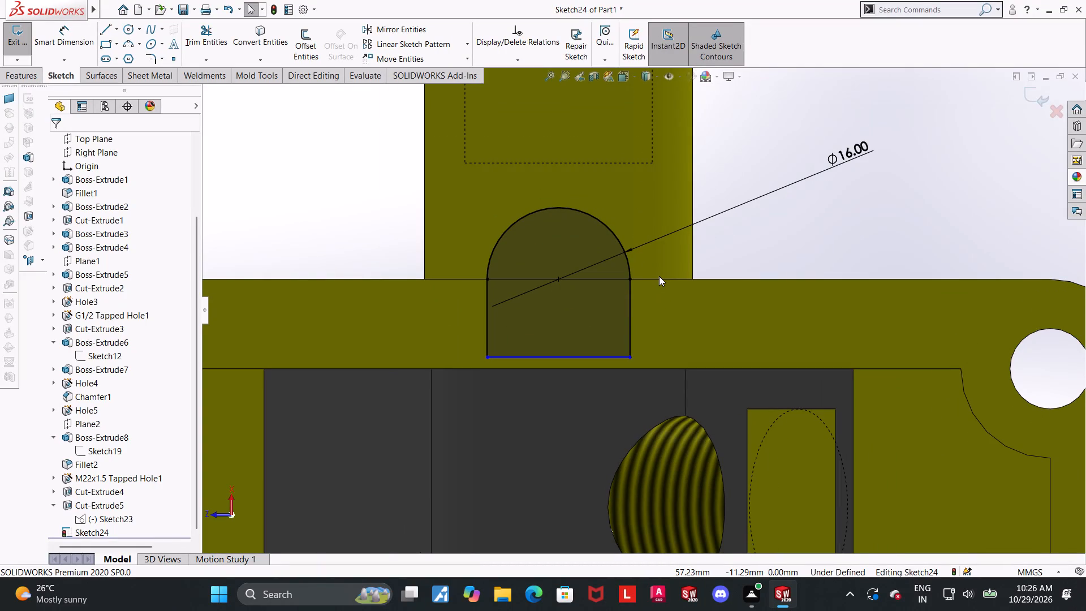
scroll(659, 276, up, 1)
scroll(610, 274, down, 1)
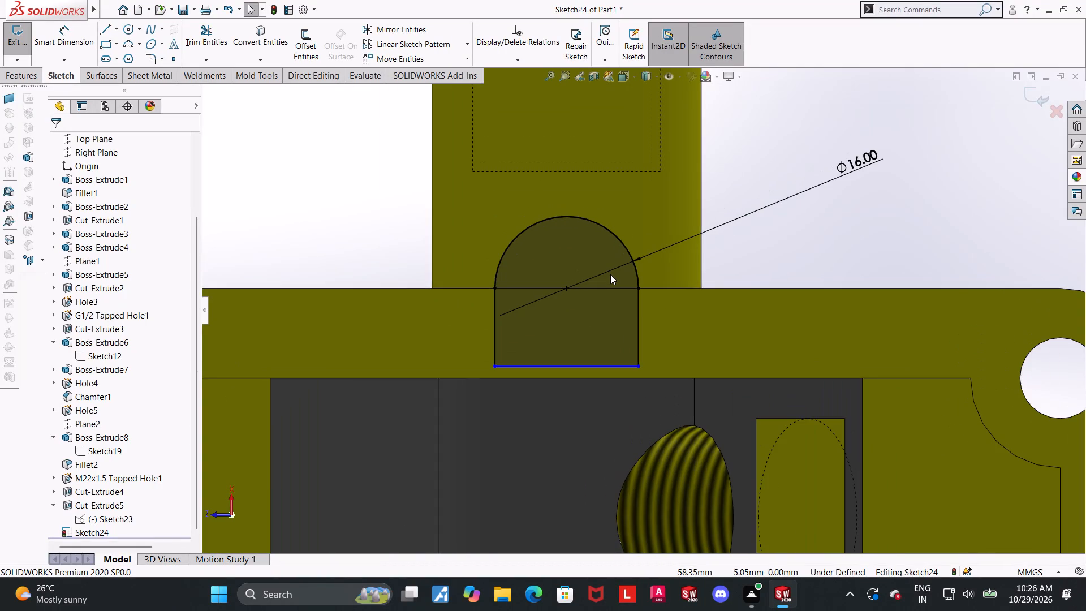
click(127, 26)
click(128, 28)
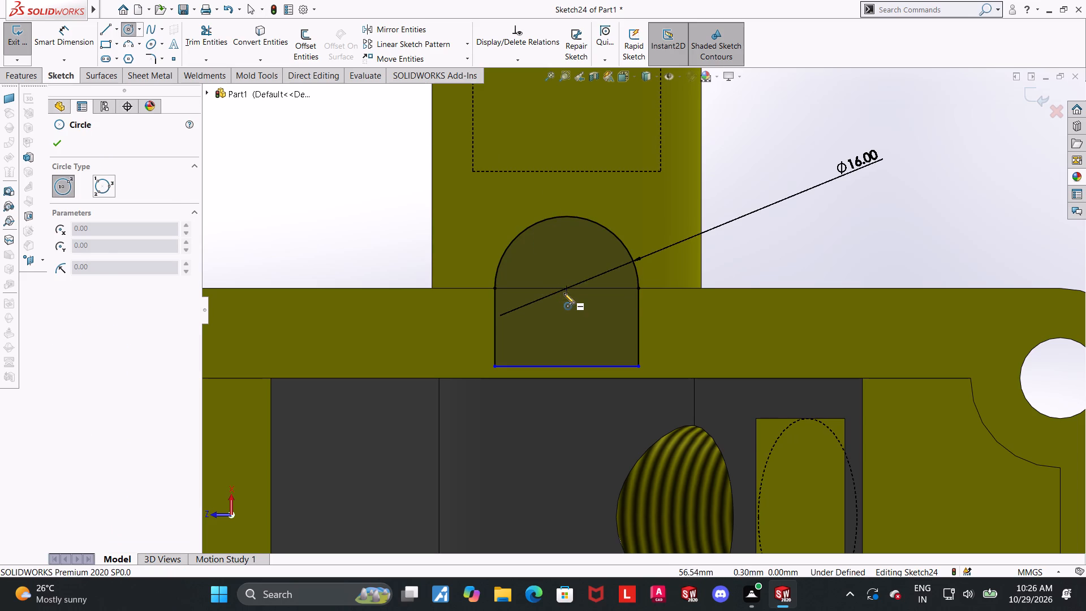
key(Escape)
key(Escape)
Dimension the distance from the arc's centre to the profile's straight closing line as 8 mm.
click(50, 39)
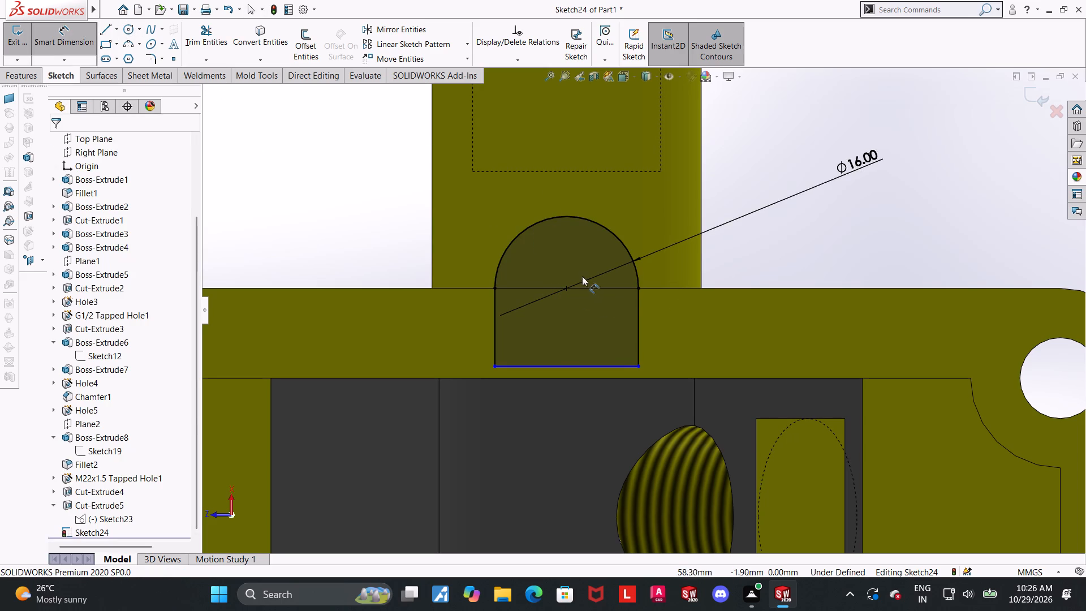
click(567, 290)
click(571, 364)
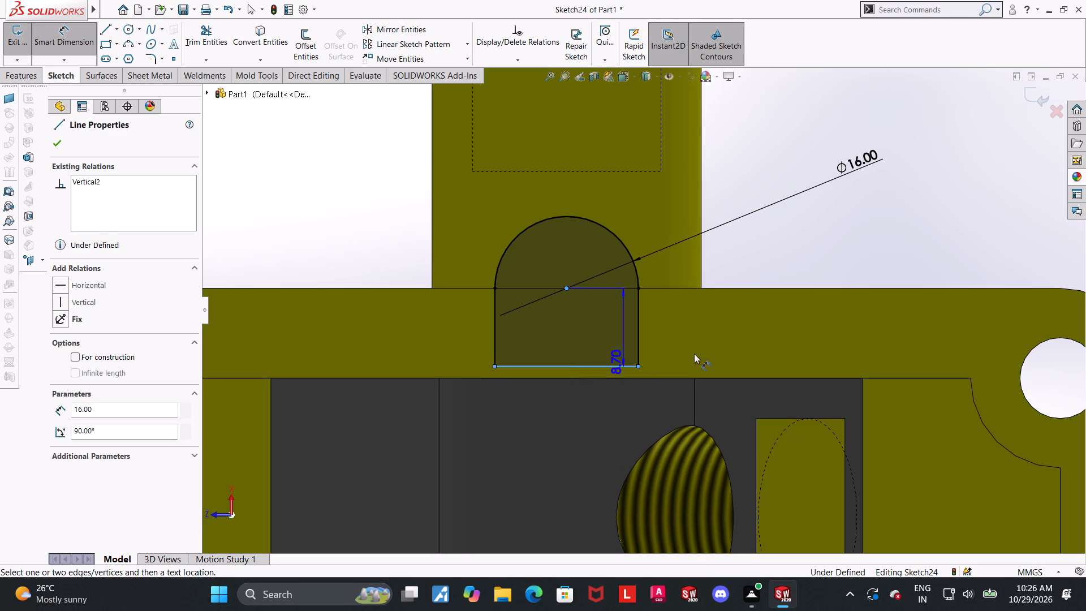
click(731, 340)
key(8)
key(Return)
key(Escape)
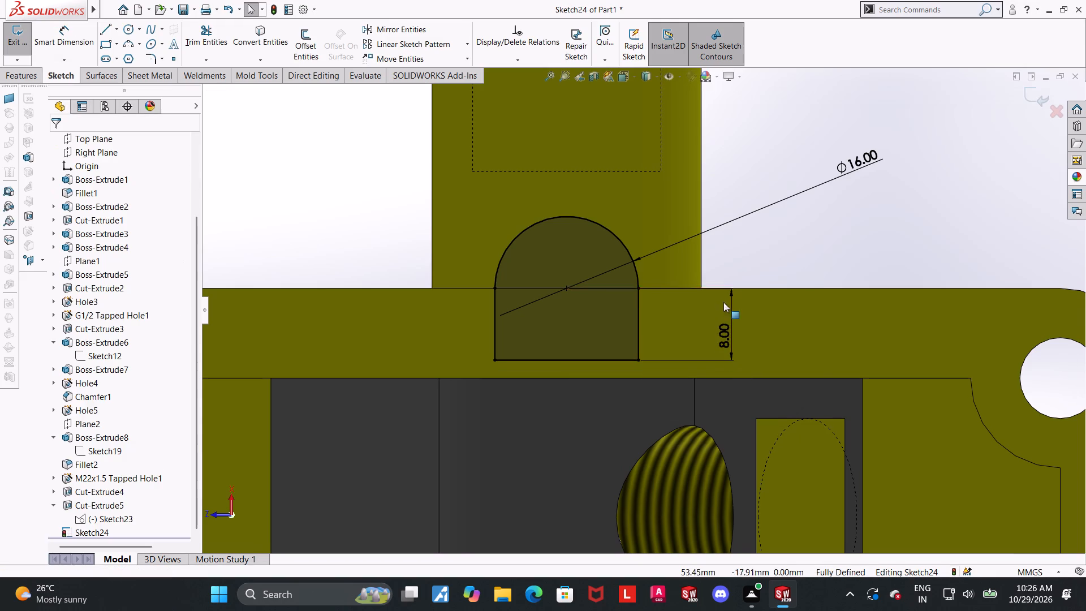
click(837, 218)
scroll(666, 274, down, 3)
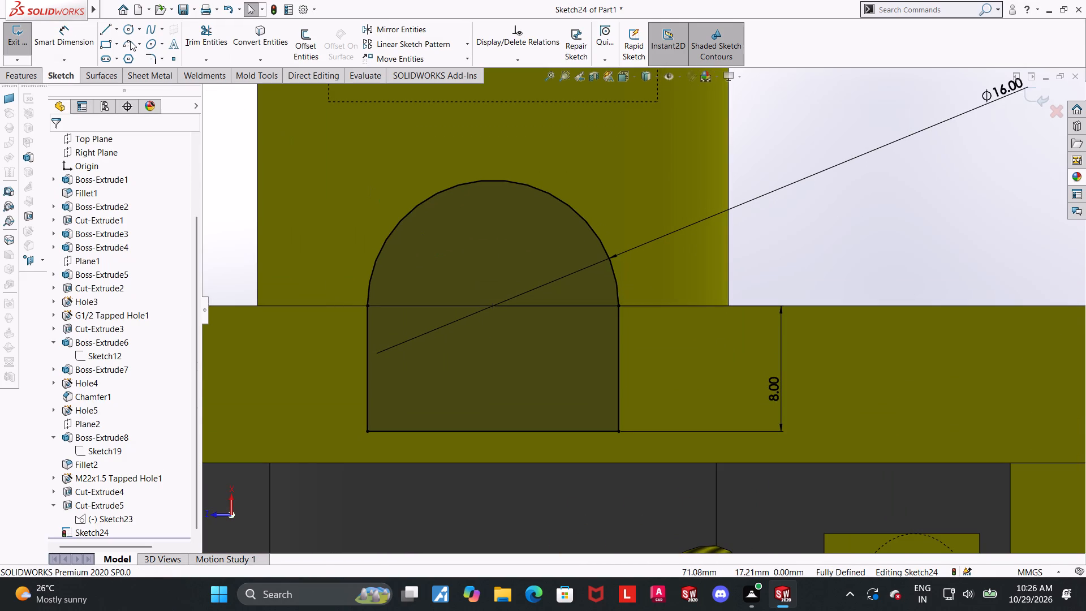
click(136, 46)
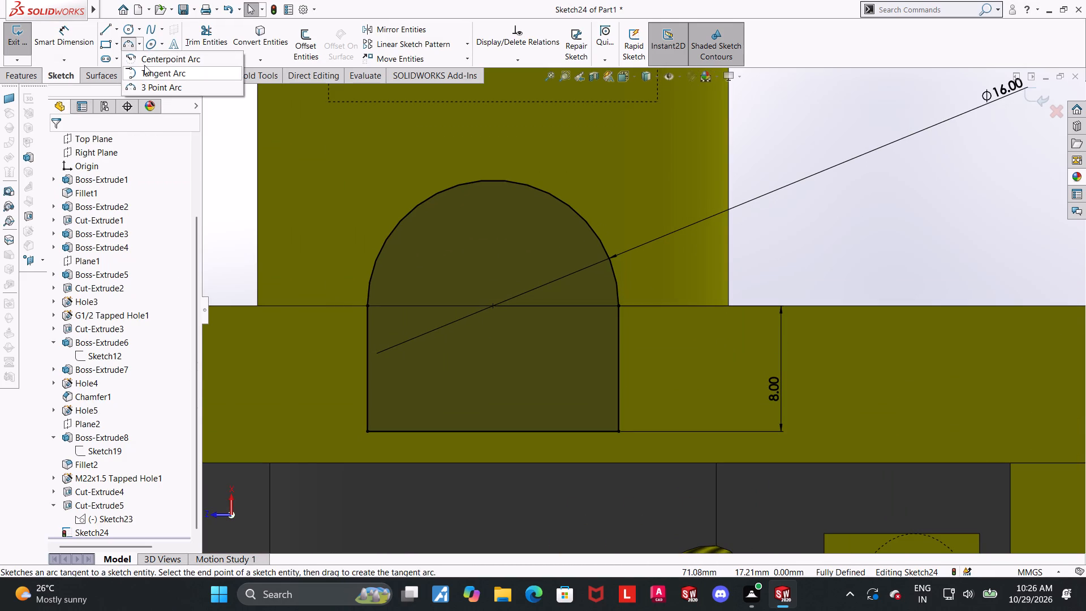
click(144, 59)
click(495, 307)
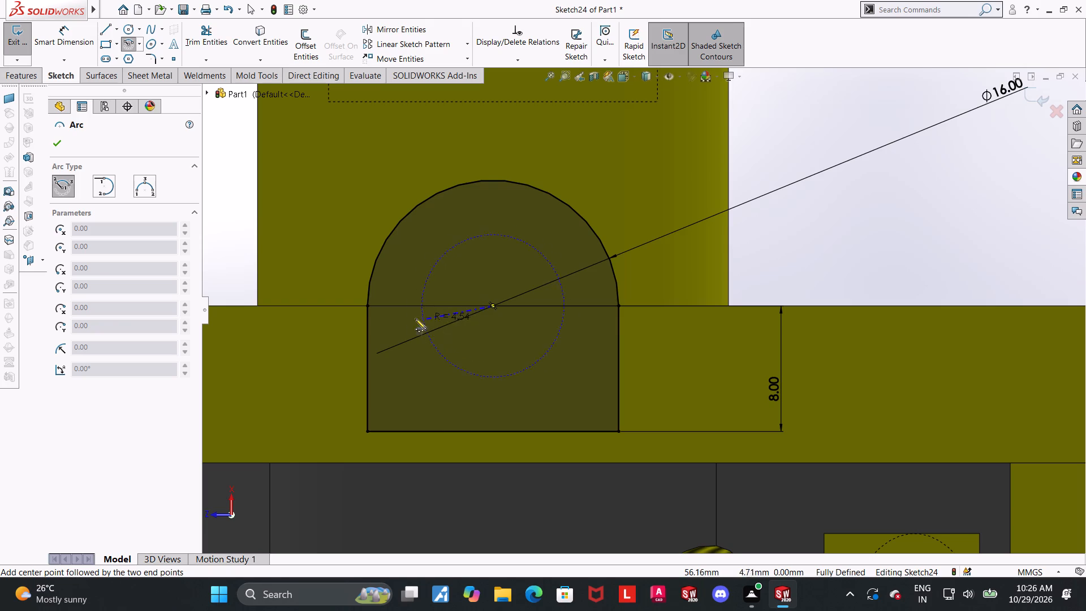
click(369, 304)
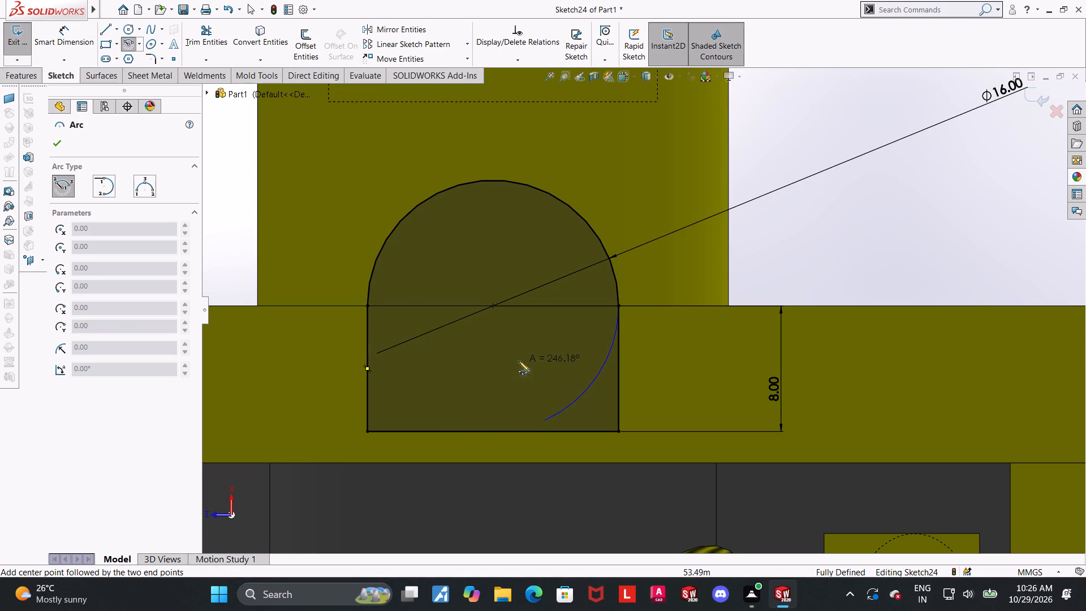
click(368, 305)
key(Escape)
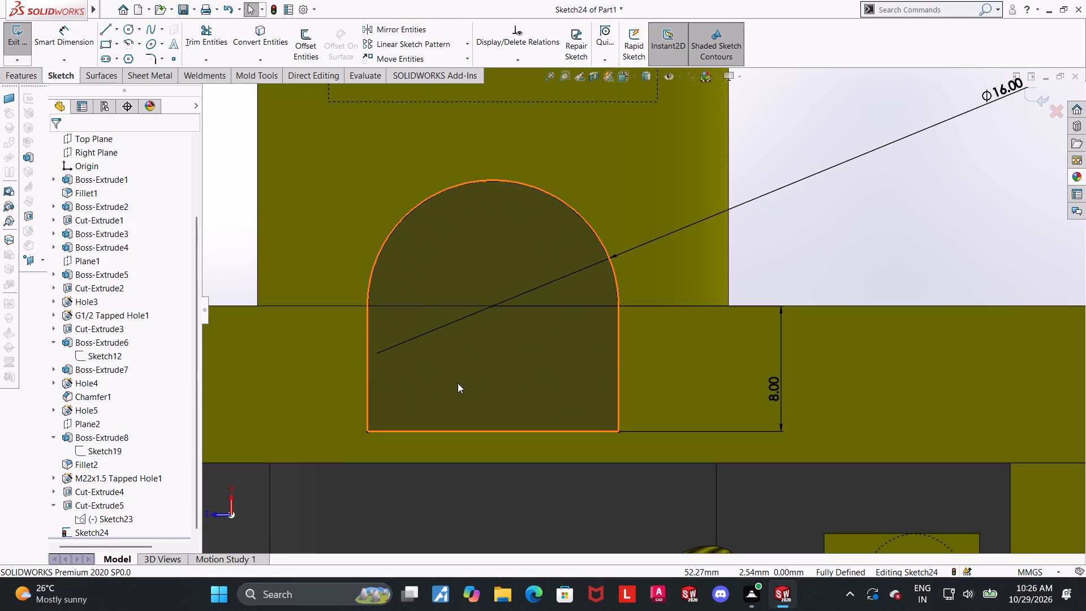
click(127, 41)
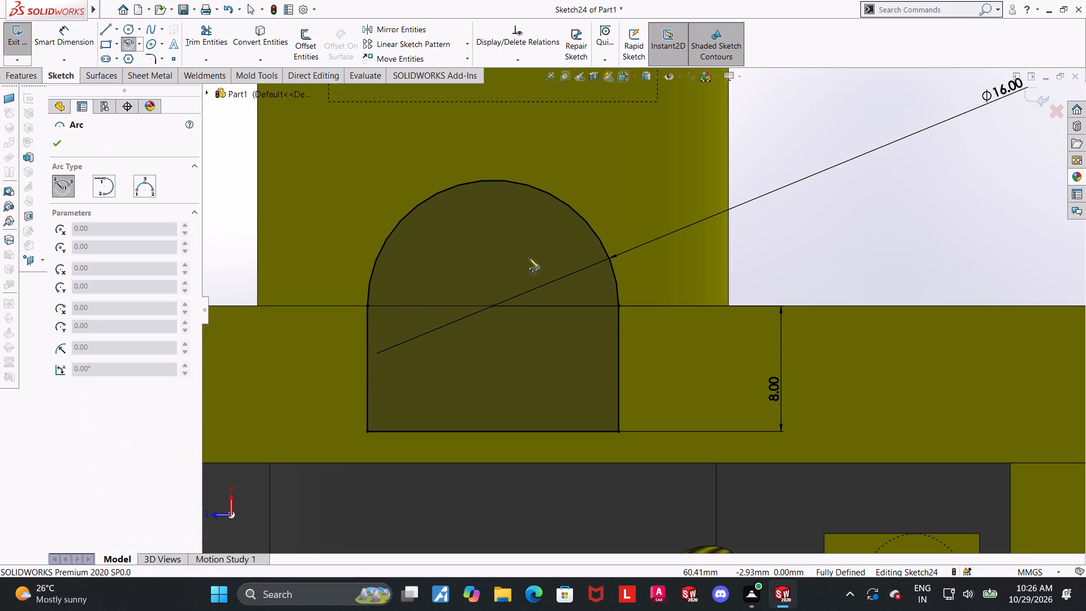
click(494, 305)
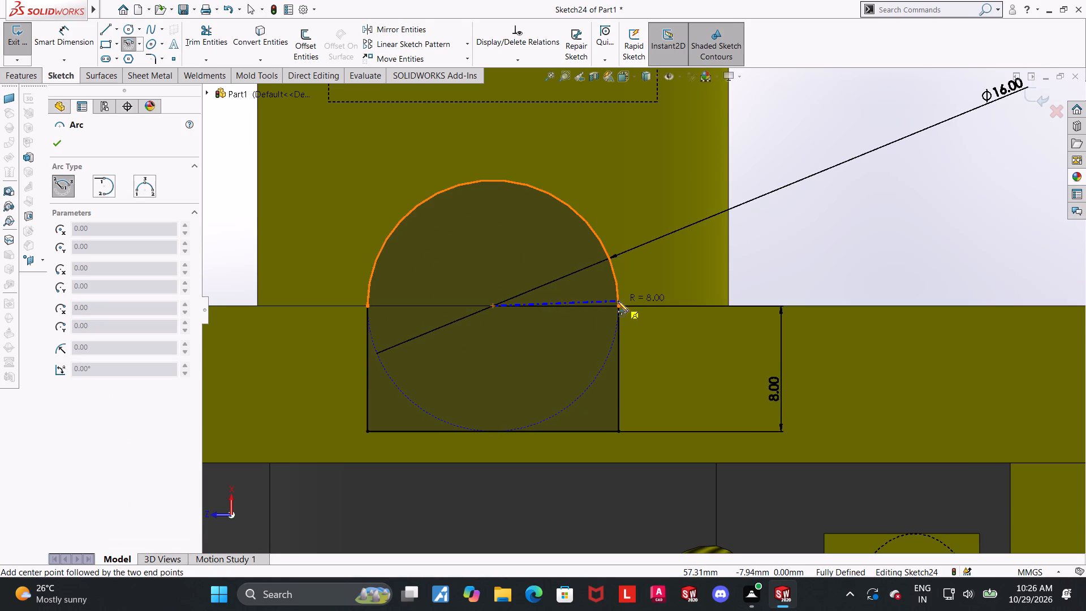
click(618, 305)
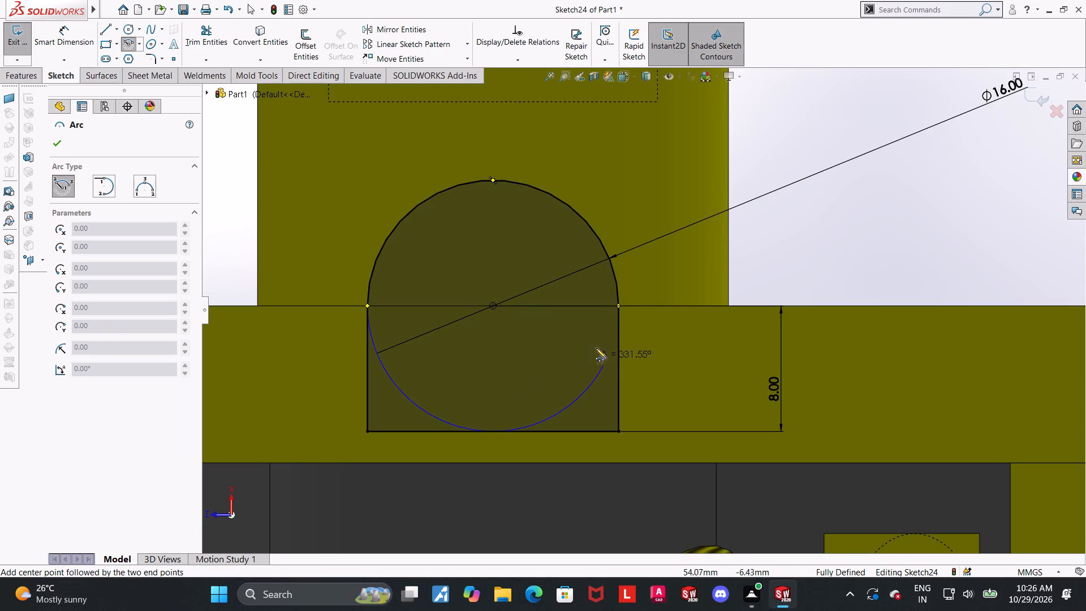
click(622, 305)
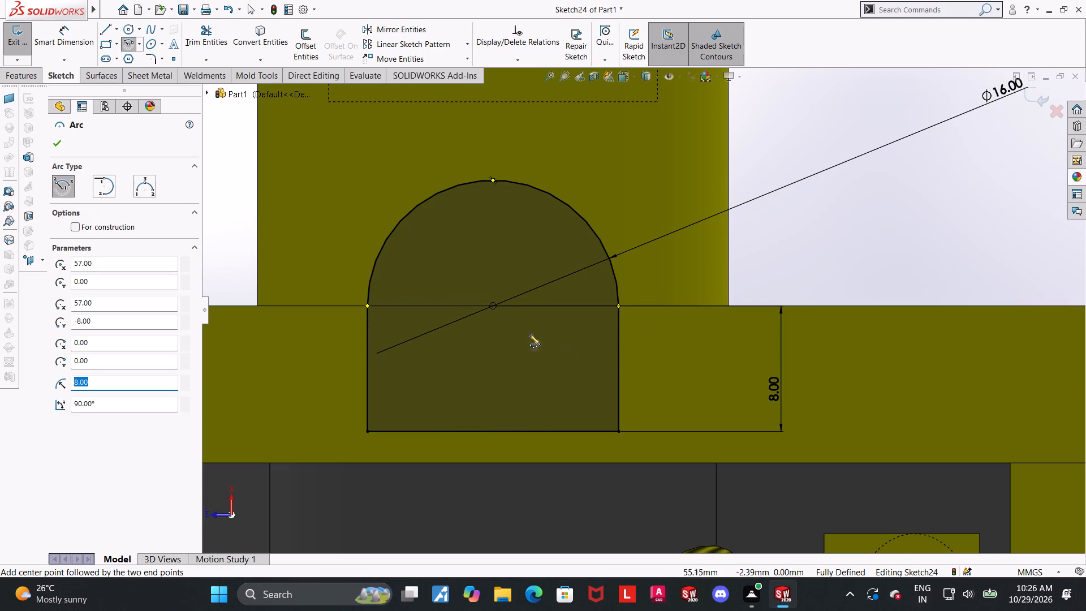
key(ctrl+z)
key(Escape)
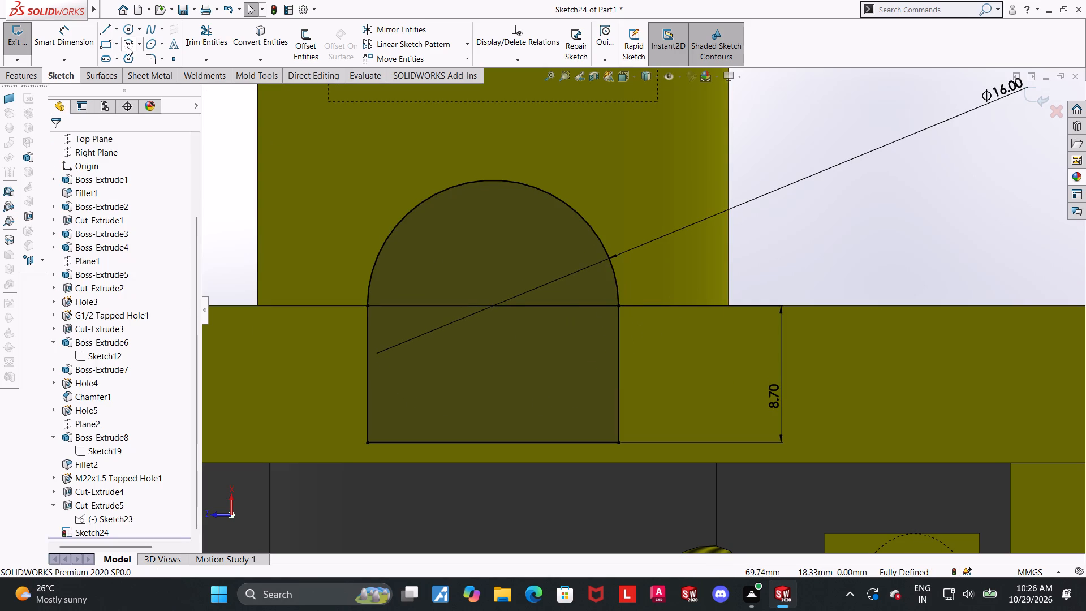
Draw an 8 mm radius centrepoint semicircle completing the arched profile's circle inside its straight-sided half, and make it construction geometry.
click(127, 46)
click(491, 308)
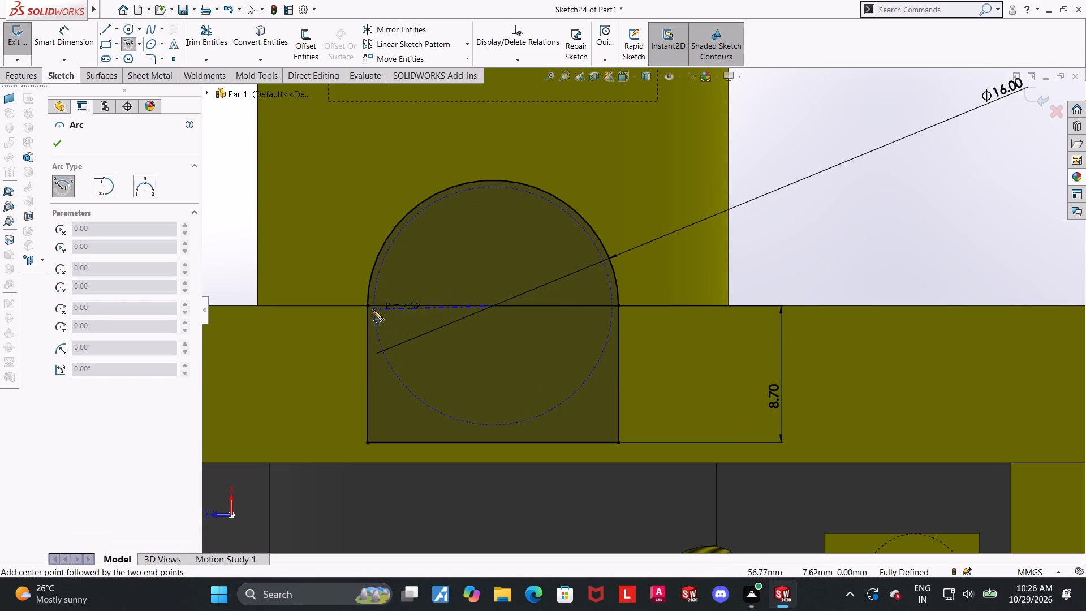
click(368, 307)
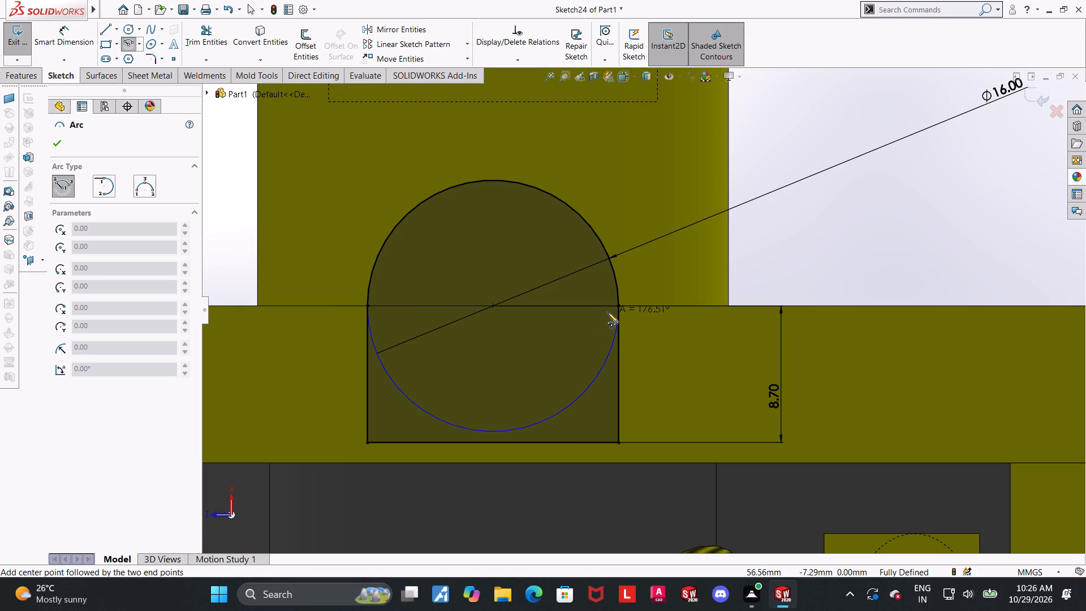
click(620, 305)
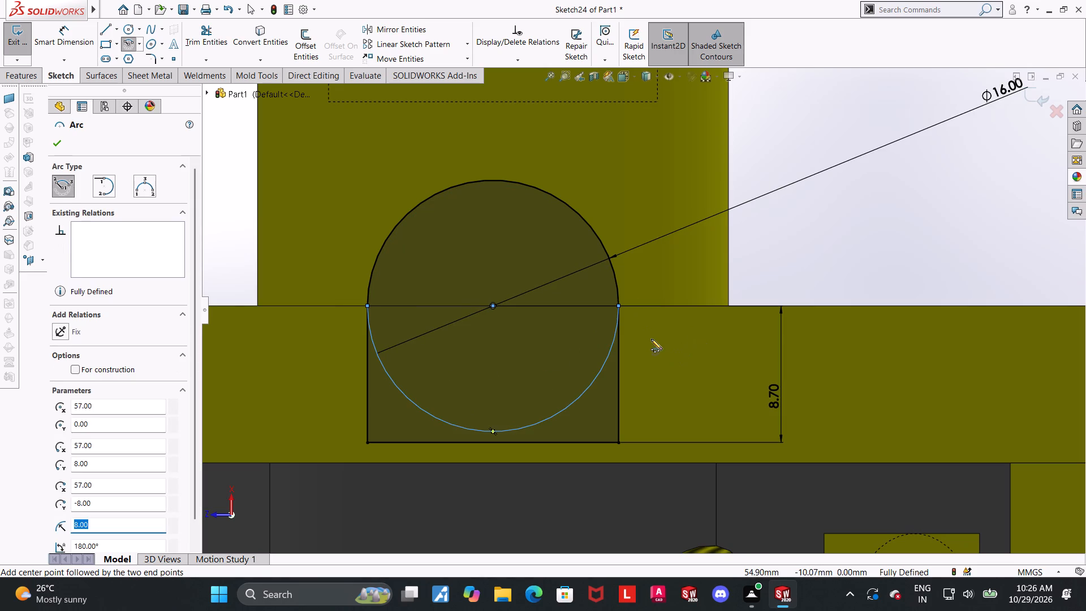
key(Escape)
key(Escape)
key(Escape)
click(605, 364)
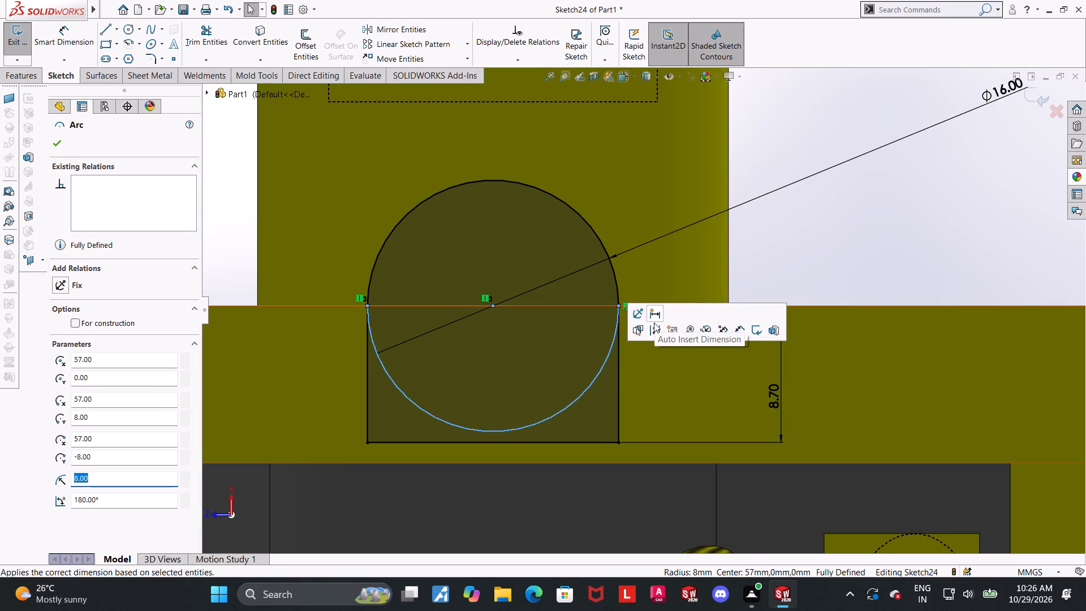
click(654, 326)
key(Escape)
Set the distance from the arc's centre to the profile's straight closing line to 8 mm.
scroll(852, 283, up, 4)
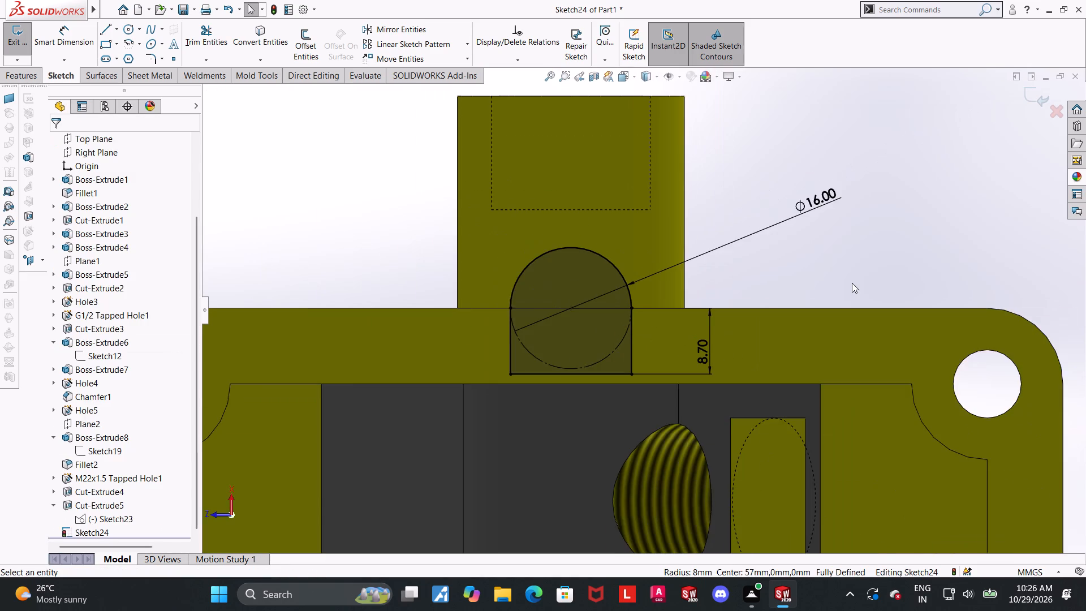
scroll(852, 283, up, 1)
scroll(628, 354, down, 3)
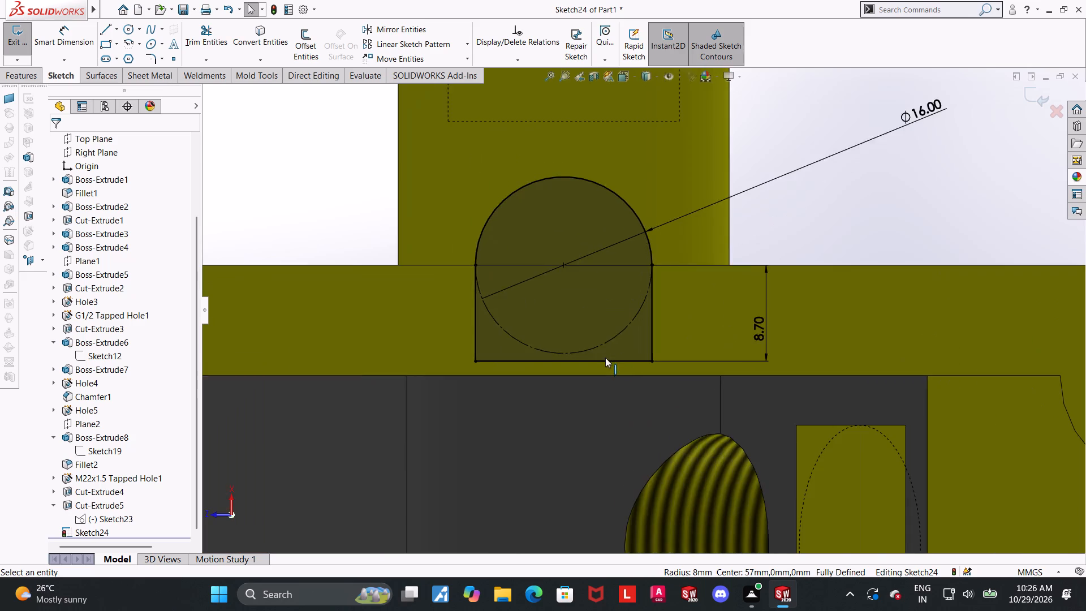
scroll(581, 346, down, 2)
right_click(861, 319)
key(Escape)
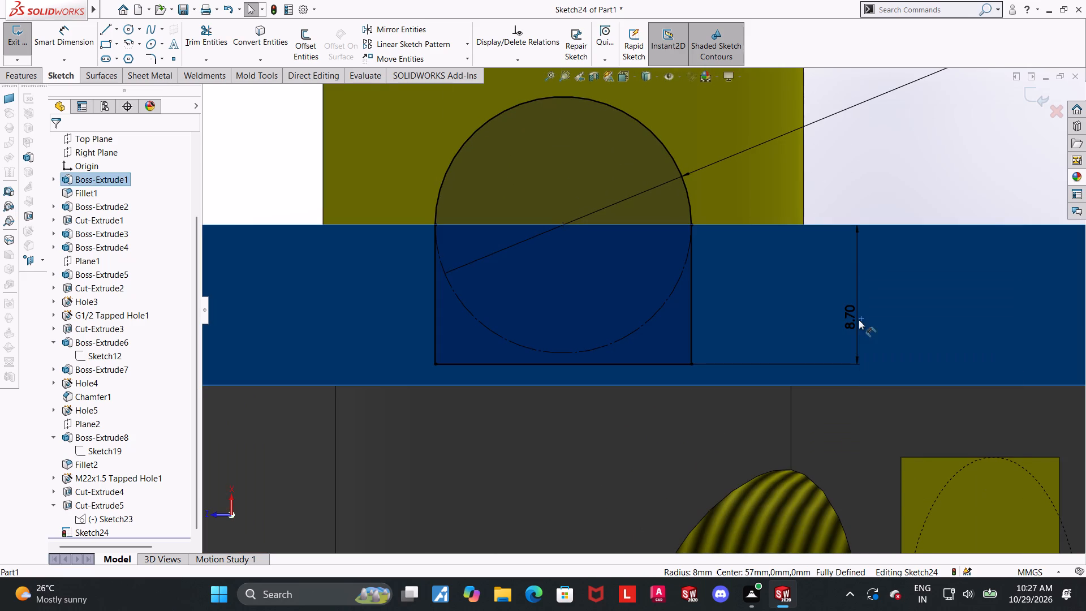
key(Escape)
click(876, 164)
right_click(850, 307)
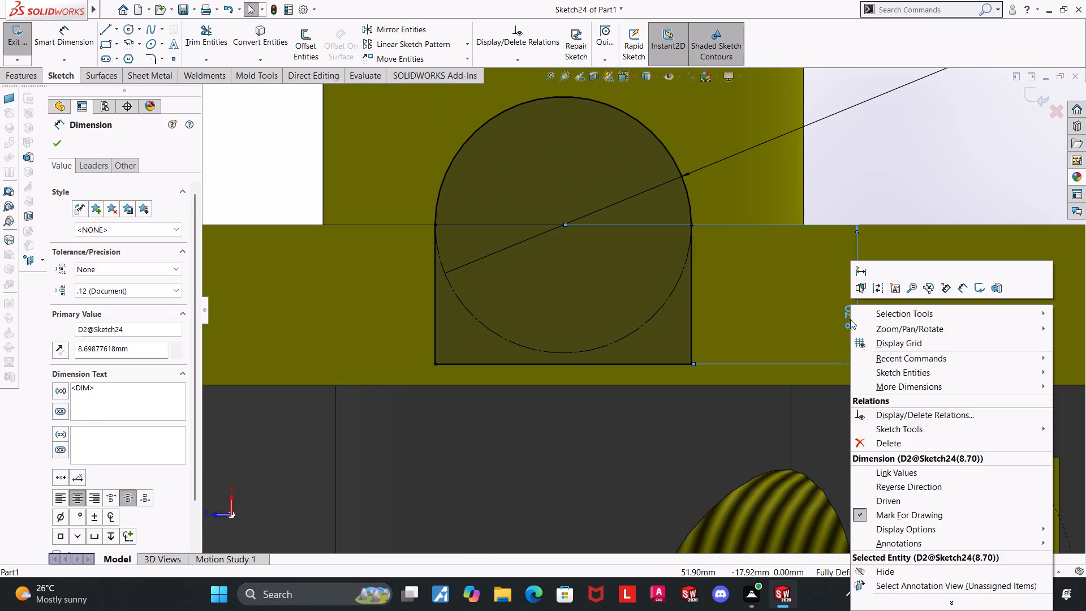
key(Escape)
double_click(851, 321)
drag(876, 323, 780, 324)
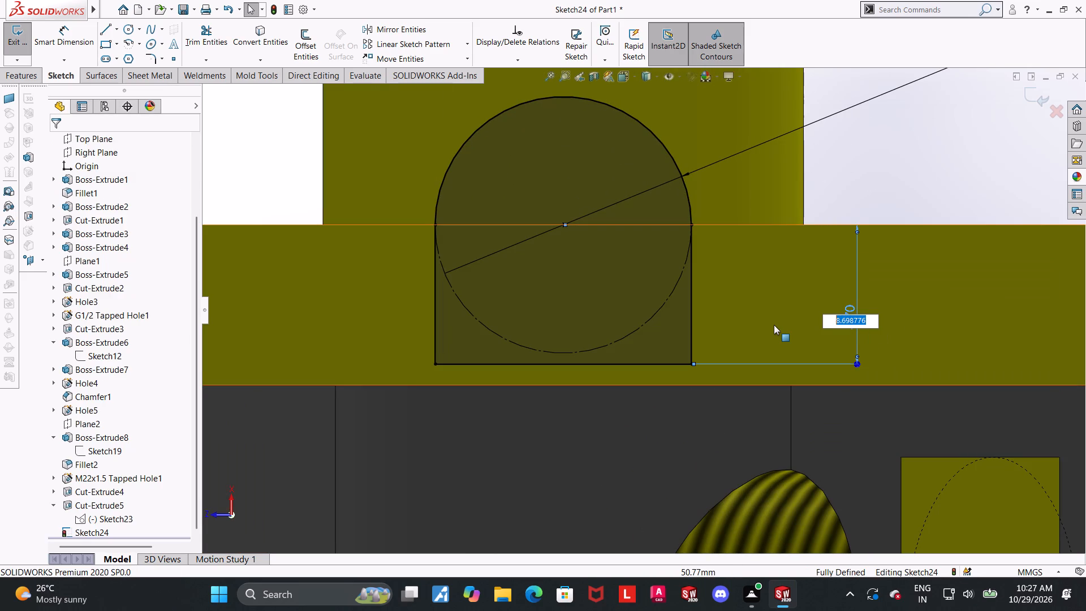
key(8)
key(Return)
key(Escape)
click(889, 139)
Exit the finished sketch of the arched profile.
scroll(632, 382, down, 3)
scroll(558, 322, down, 3)
scroll(556, 322, up, 9)
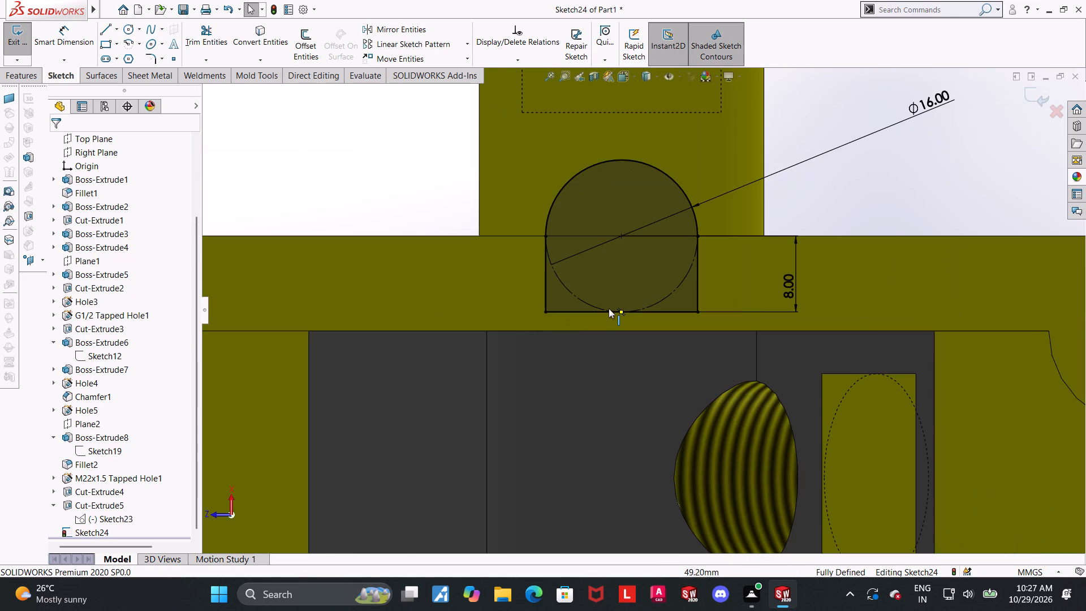
scroll(609, 308, up, 2)
scroll(655, 299, up, 3)
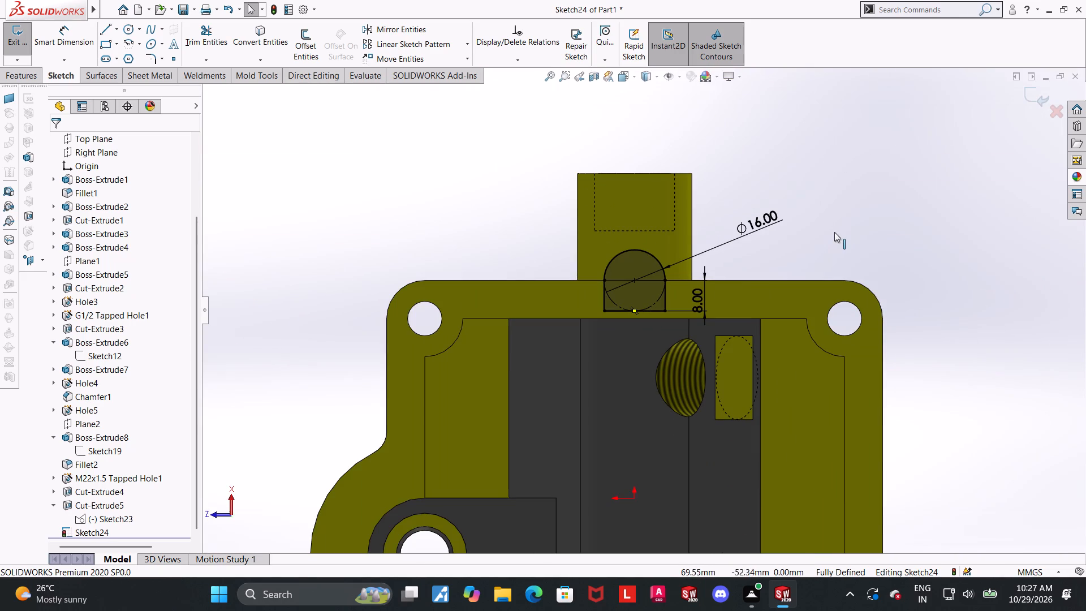
click(836, 233)
scroll(725, 248, down, 2)
scroll(569, 279, down, 2)
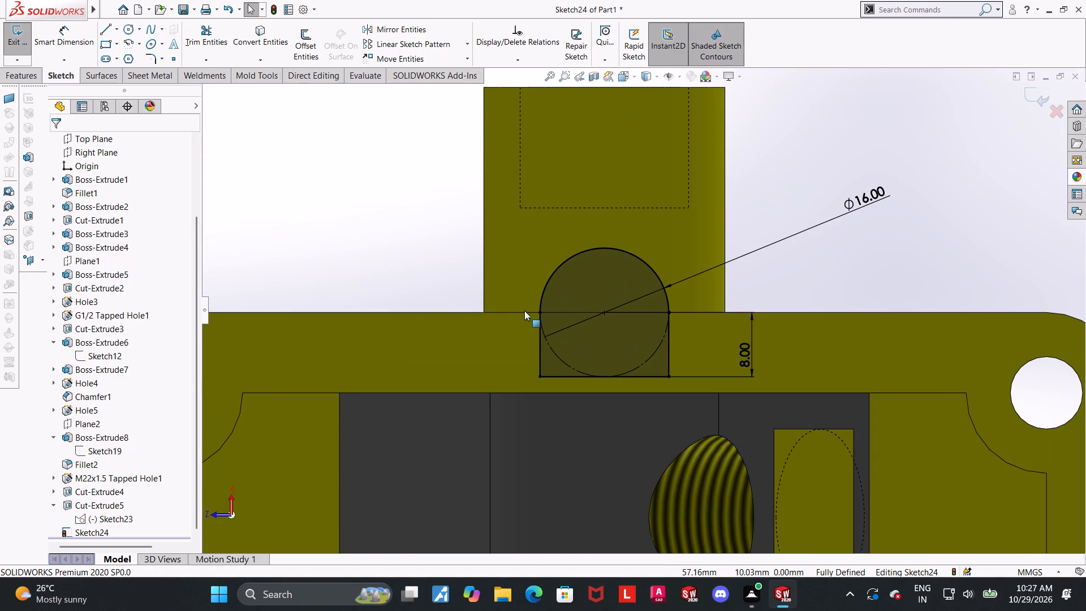
click(1040, 95)
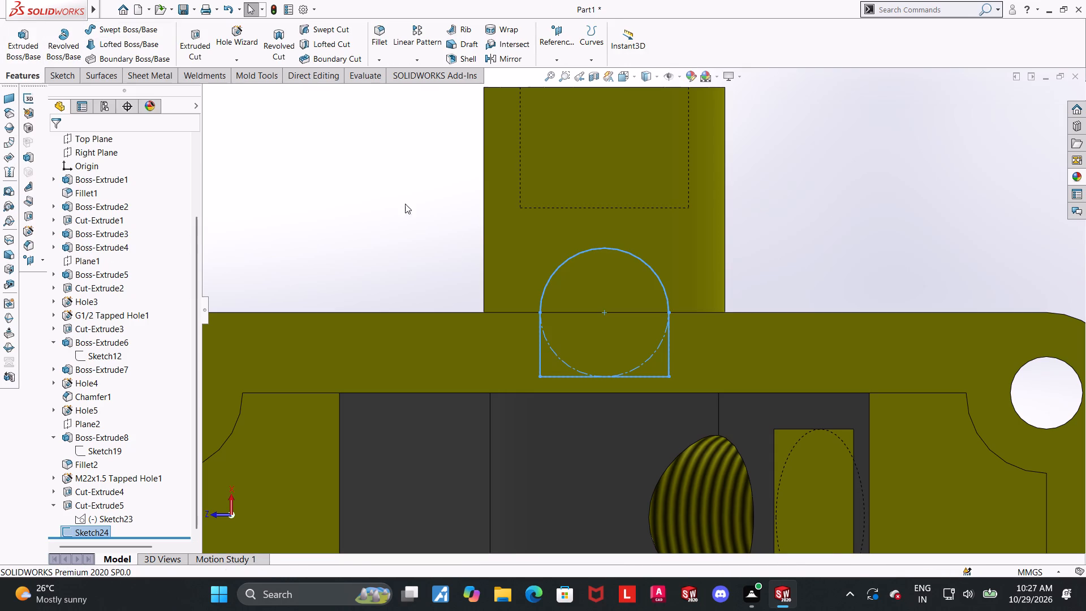
Extrude the arched profile as a boss in the reversed direction, Up To Surface on the threaded boss's outer cylindrical face, with Merge result on.
scroll(554, 235, up, 3)
middle_drag(687, 227, 713, 419)
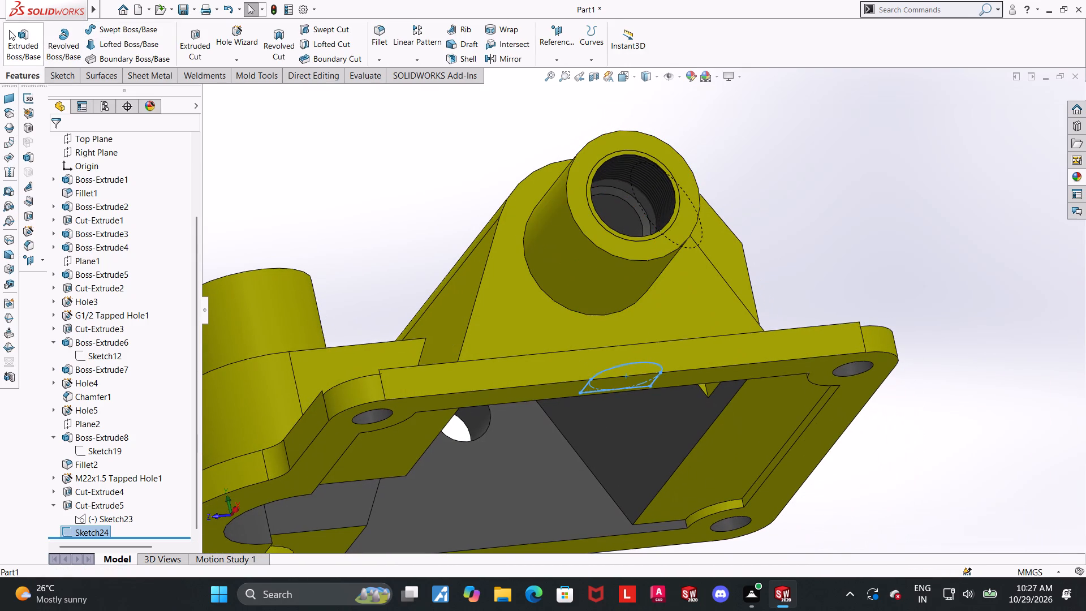
click(17, 31)
scroll(913, 349, up, 2)
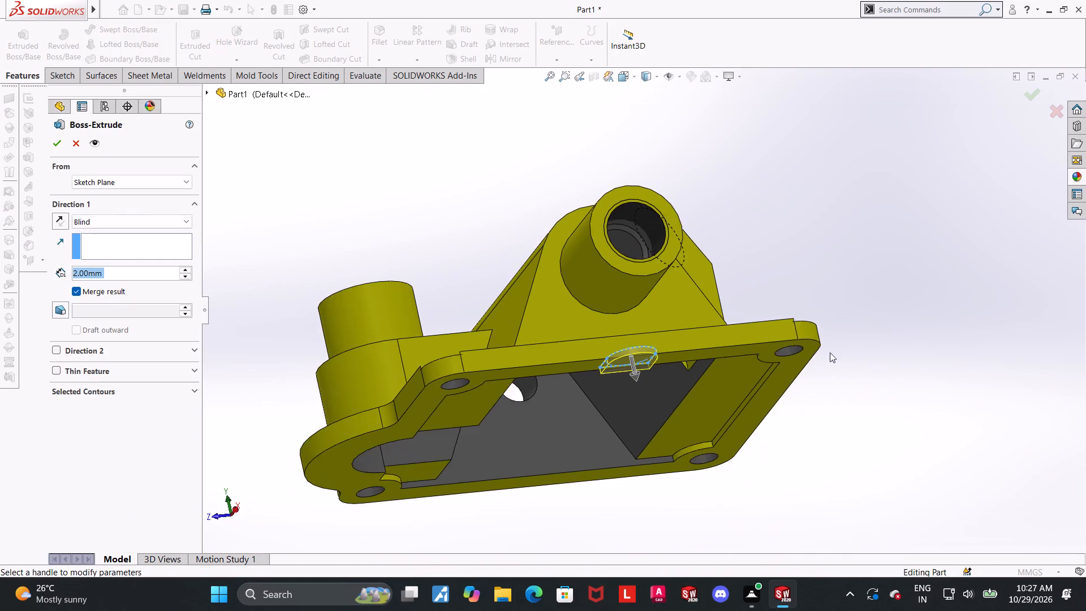
middle_drag(829, 354, 841, 390)
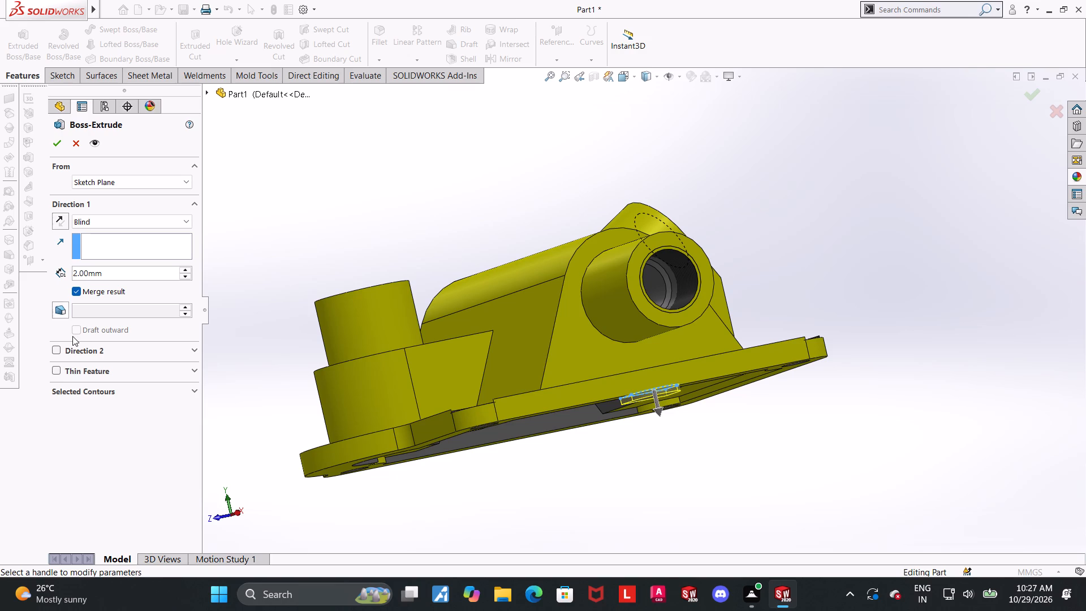
click(58, 221)
scroll(684, 364, down, 3)
scroll(563, 347, down, 2)
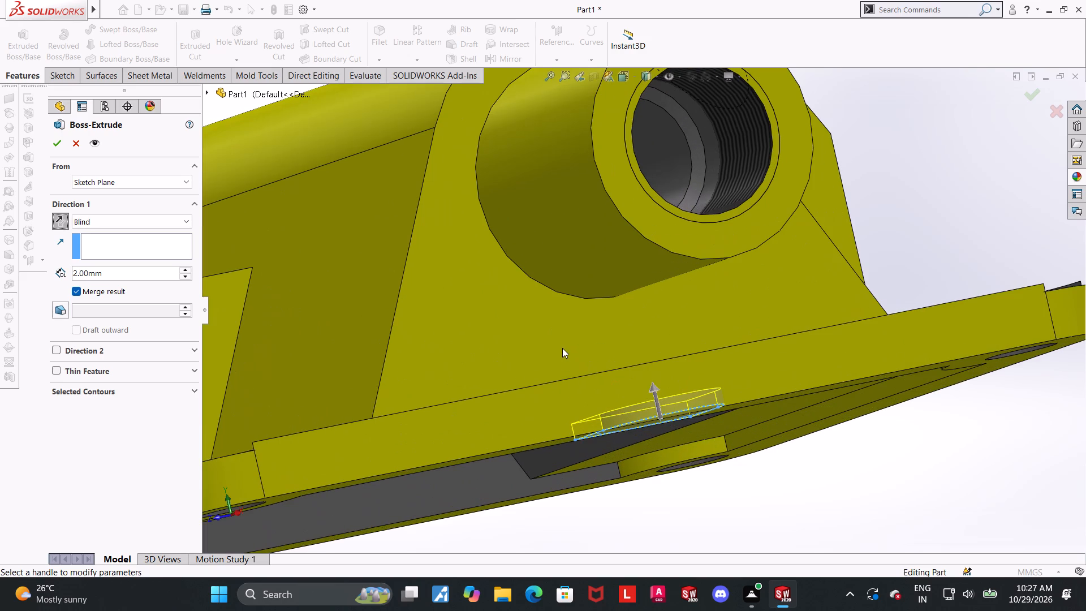
click(120, 273)
drag(130, 274, 35, 273)
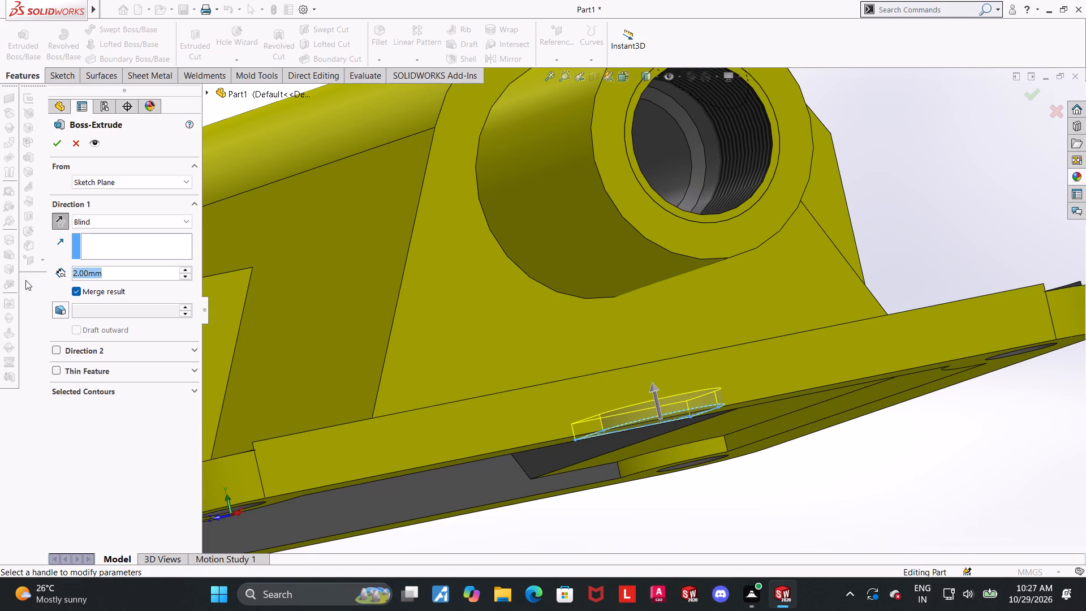
scroll(254, 272, up, 4)
middle_drag(517, 278, 531, 309)
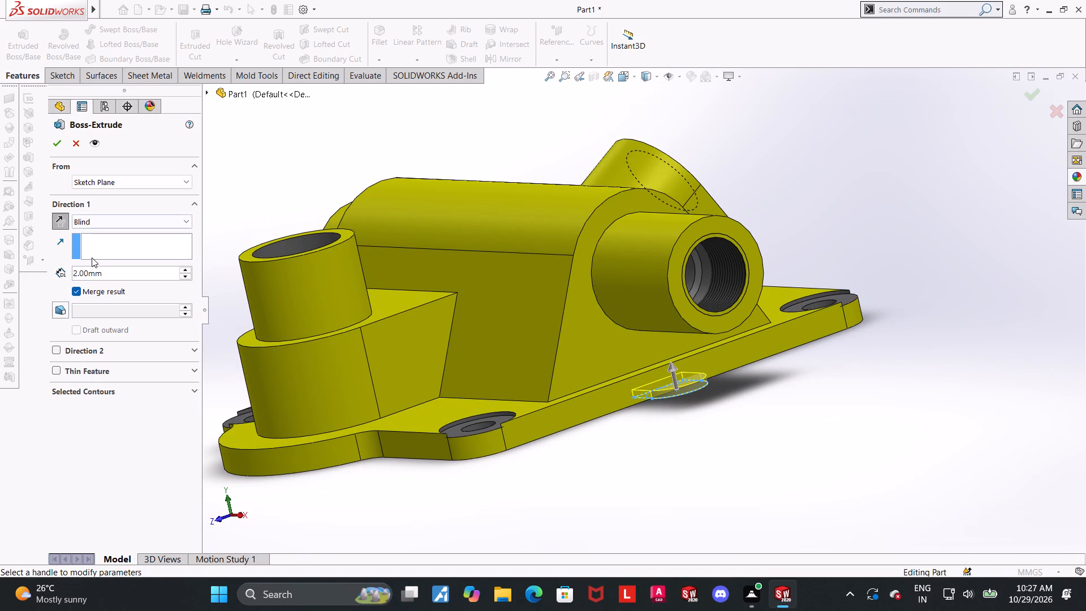
click(112, 222)
click(117, 276)
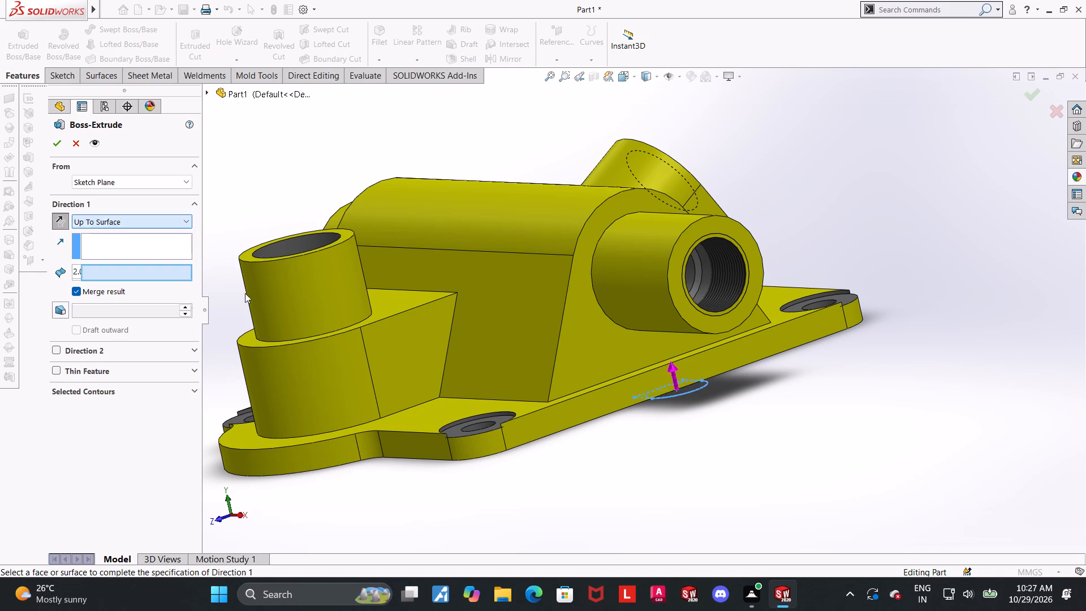
middle_drag(736, 352, 700, 168)
click(629, 118)
middle_drag(727, 147, 761, 321)
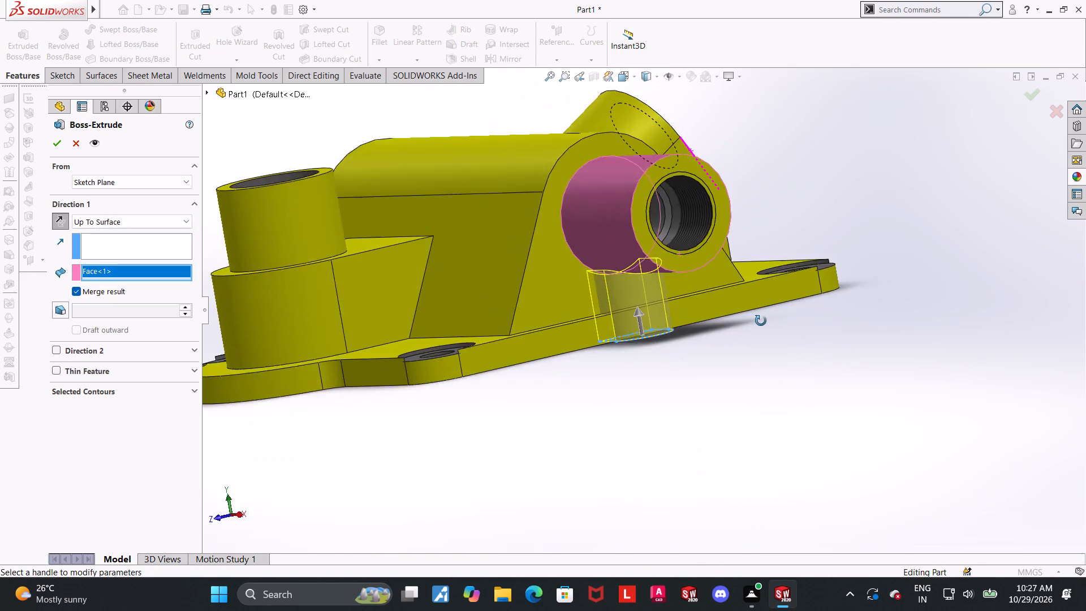
middle_drag(761, 321, 773, 333)
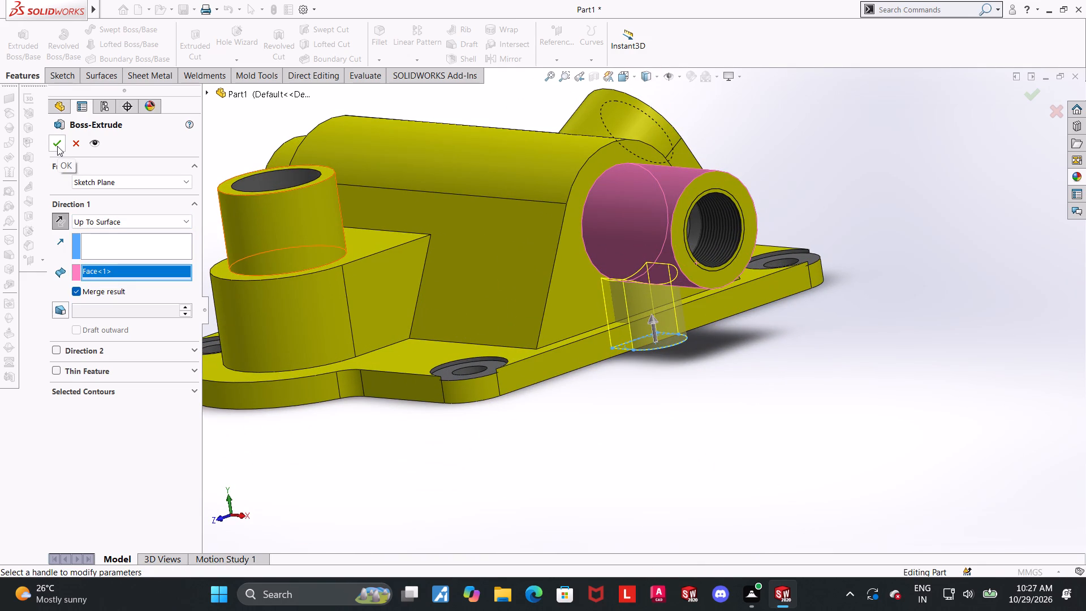
click(57, 146)
click(757, 338)
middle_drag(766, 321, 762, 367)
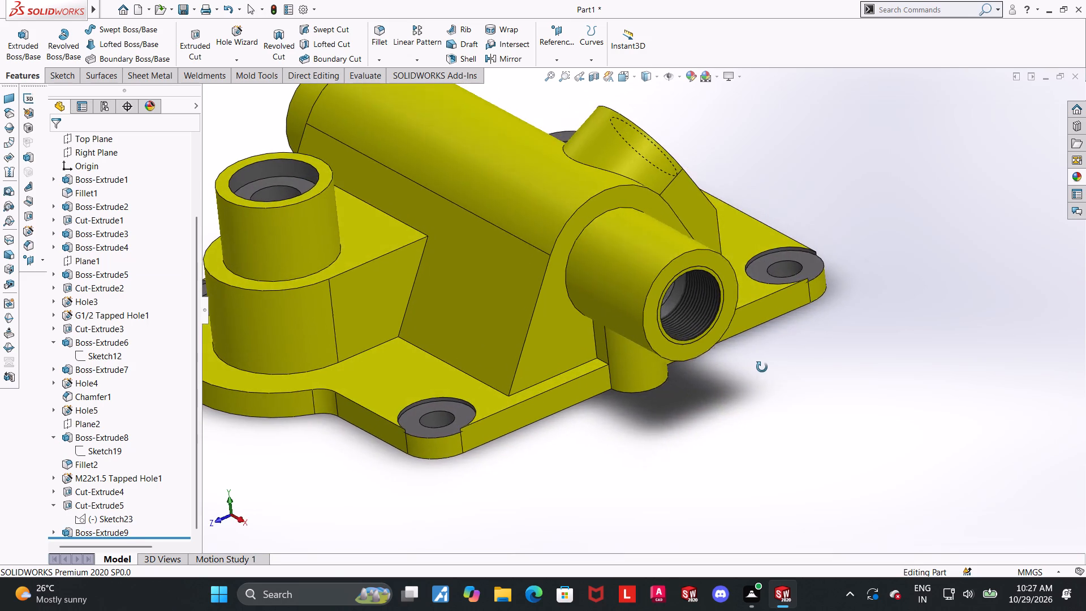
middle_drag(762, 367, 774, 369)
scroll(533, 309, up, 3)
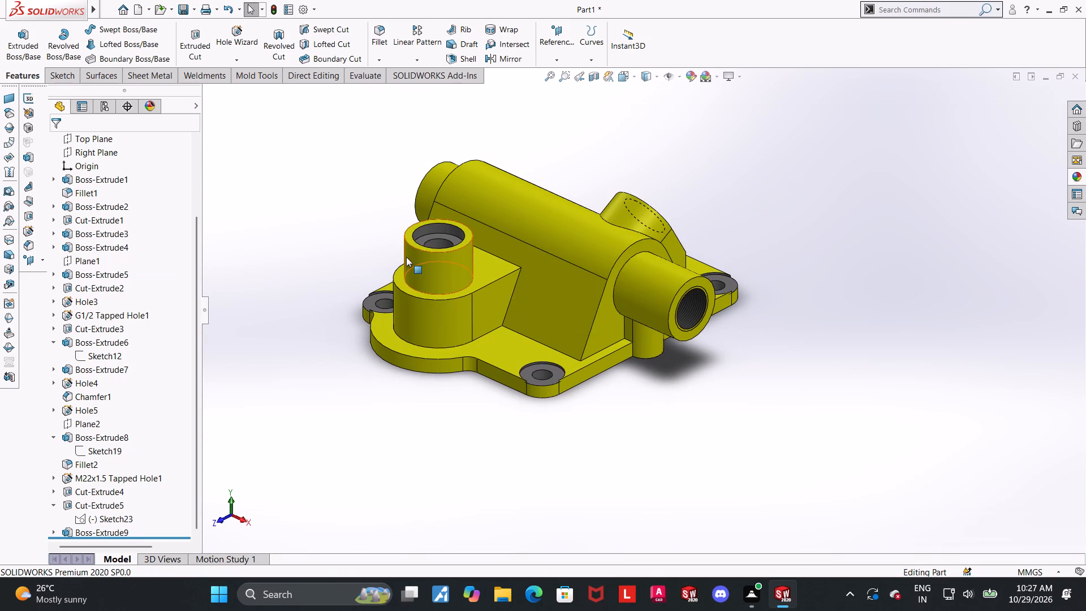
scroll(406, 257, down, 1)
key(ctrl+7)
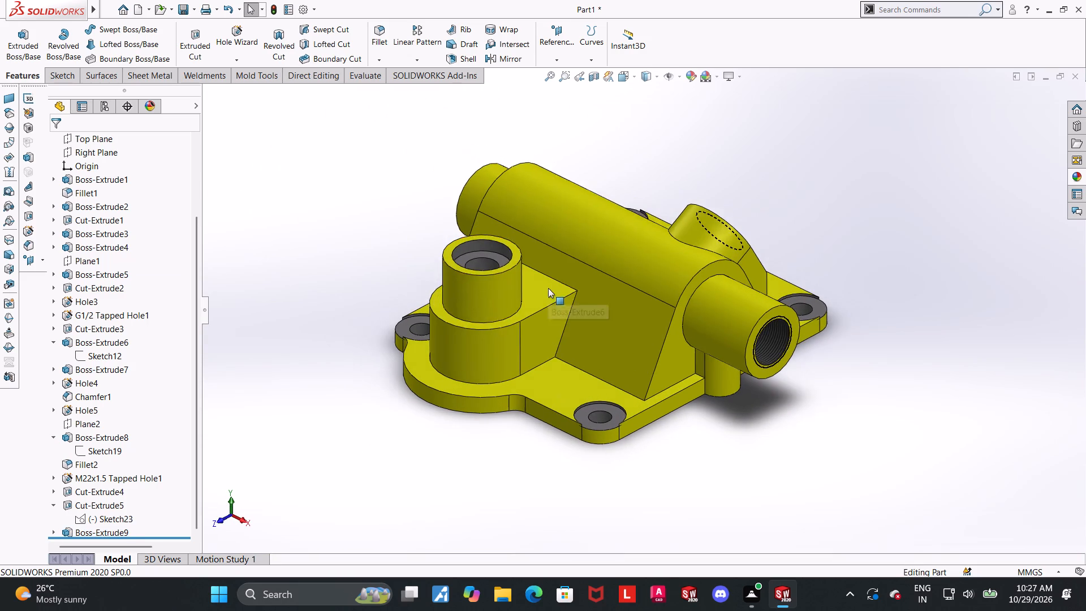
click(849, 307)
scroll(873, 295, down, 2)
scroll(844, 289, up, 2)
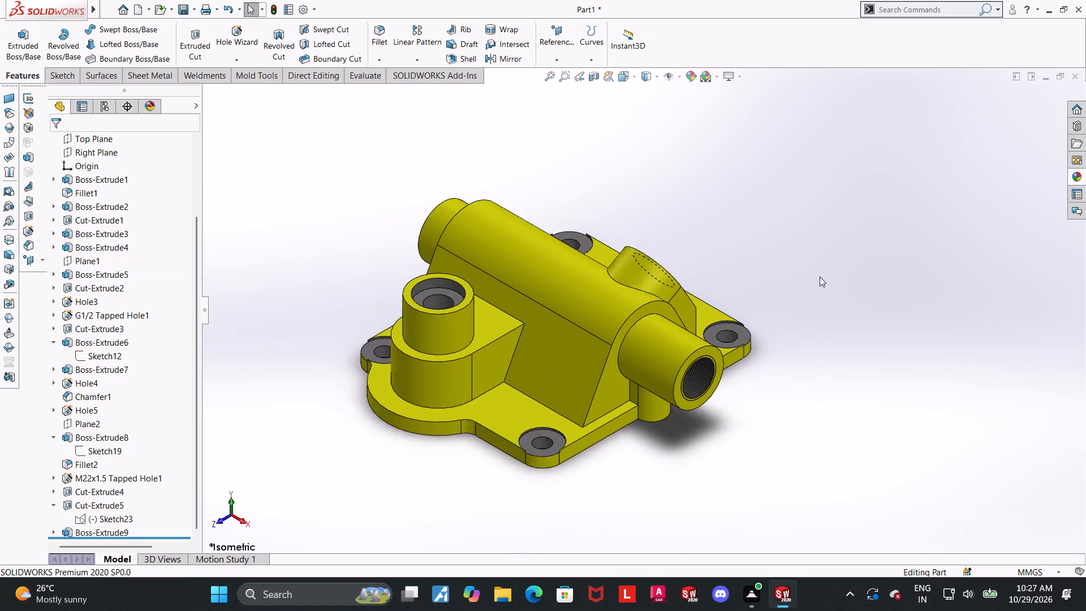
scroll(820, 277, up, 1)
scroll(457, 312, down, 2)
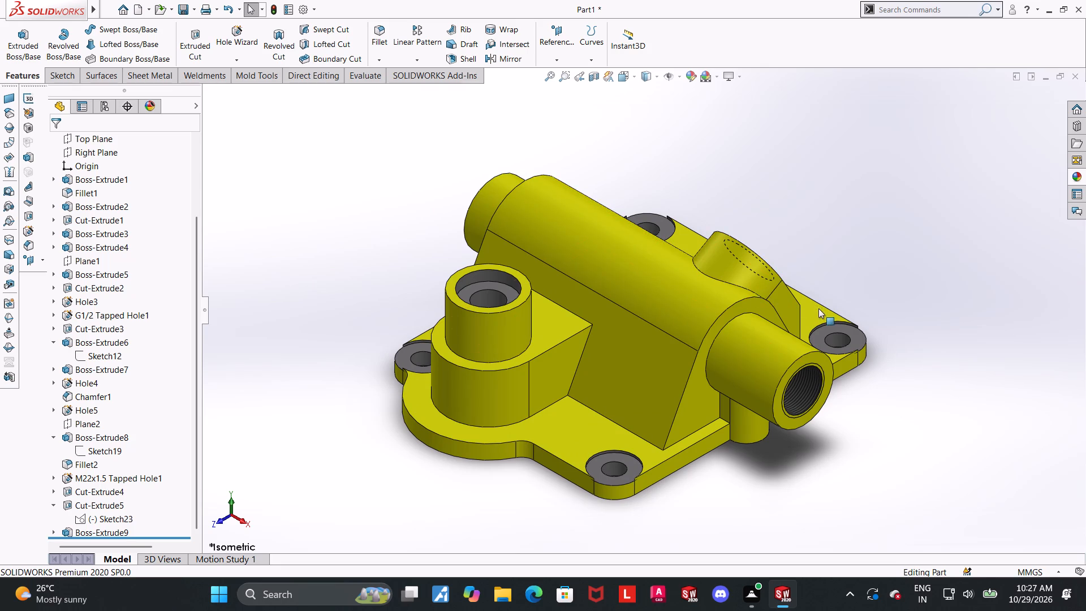
Start a sketch on the flange's underside and draw a circle about 8 mm in diameter at the arched boss's arc centre.
middle_drag(818, 308, 785, 70)
click(620, 81)
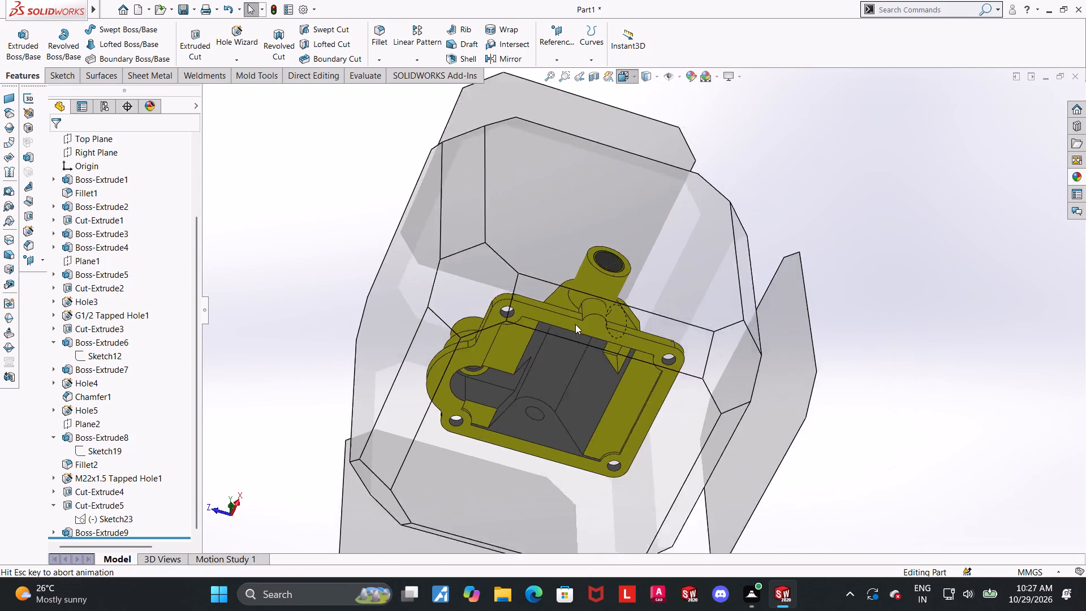
click(540, 399)
scroll(742, 114, down, 2)
scroll(598, 143, down, 1)
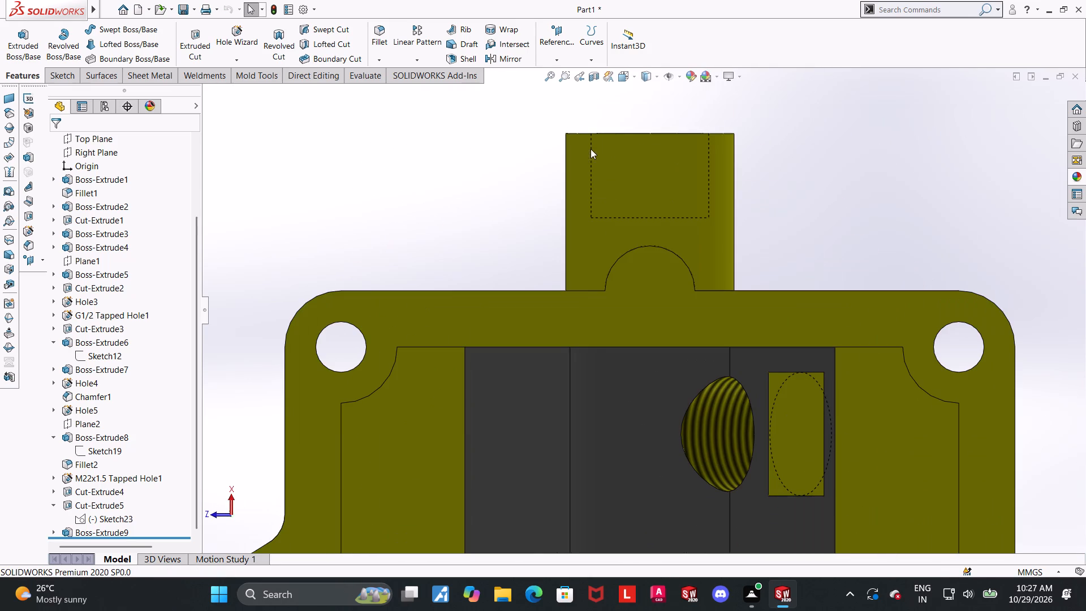
scroll(591, 149, down, 1)
scroll(679, 253, down, 2)
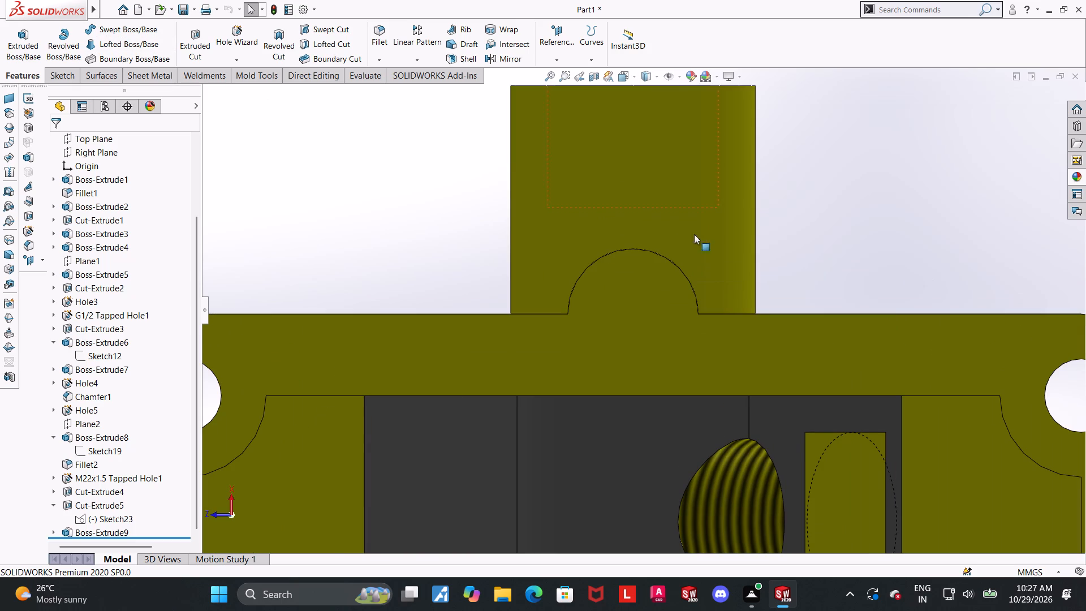
click(661, 290)
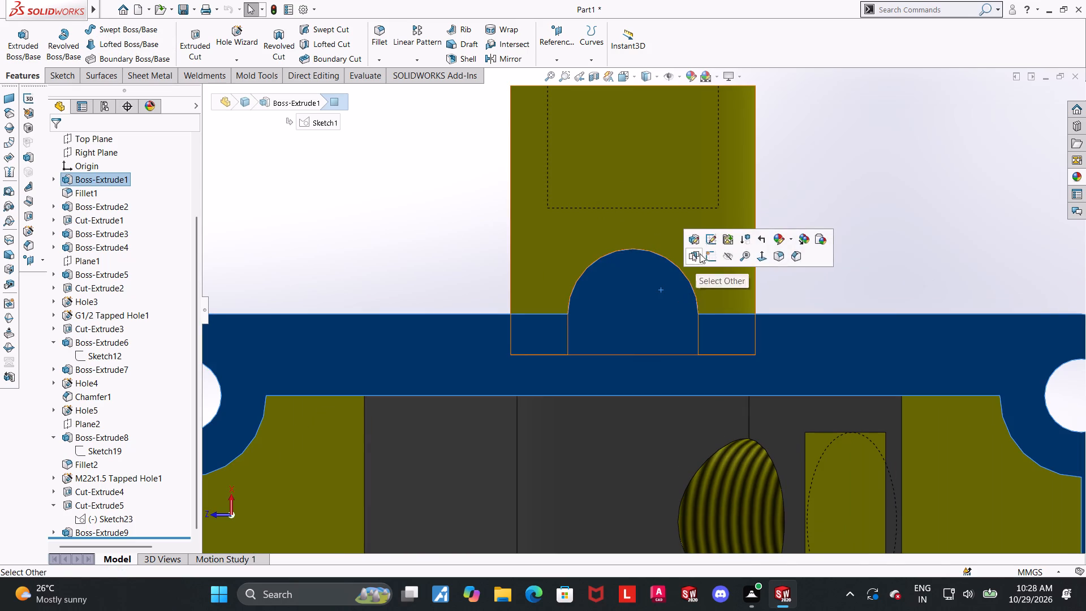
click(708, 255)
click(130, 29)
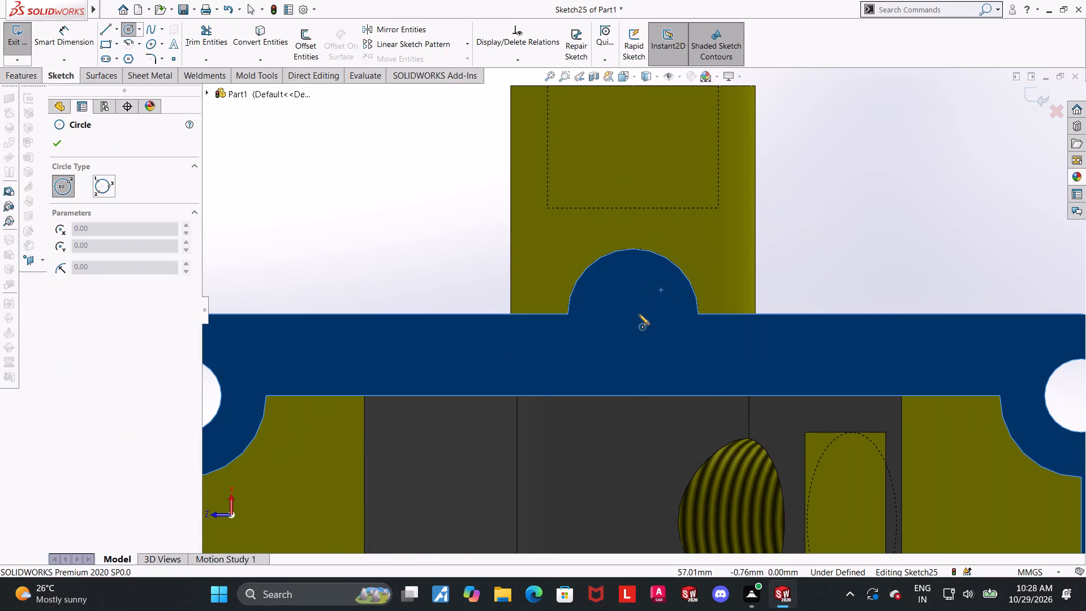
click(633, 314)
click(663, 301)
key(Escape)
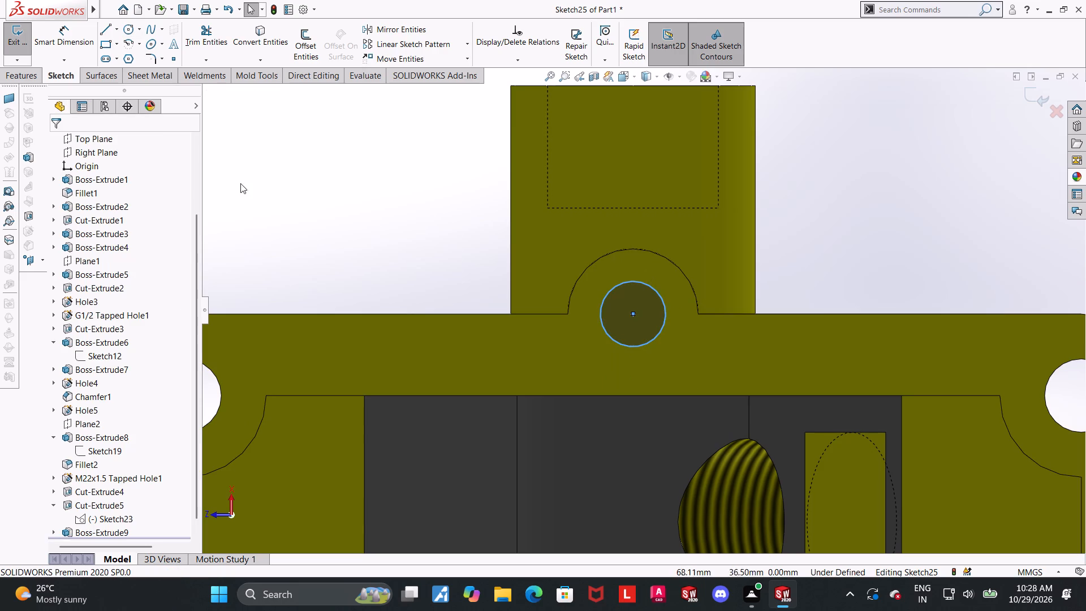
Dimension the circle's diameter to 7 mm.
click(68, 46)
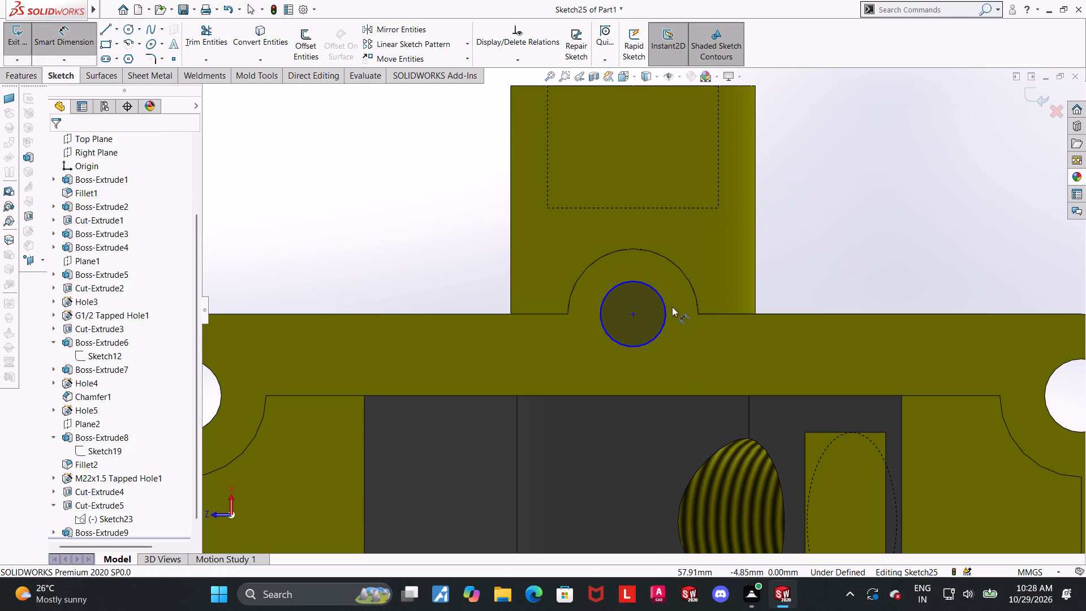
click(666, 308)
click(705, 391)
key(7)
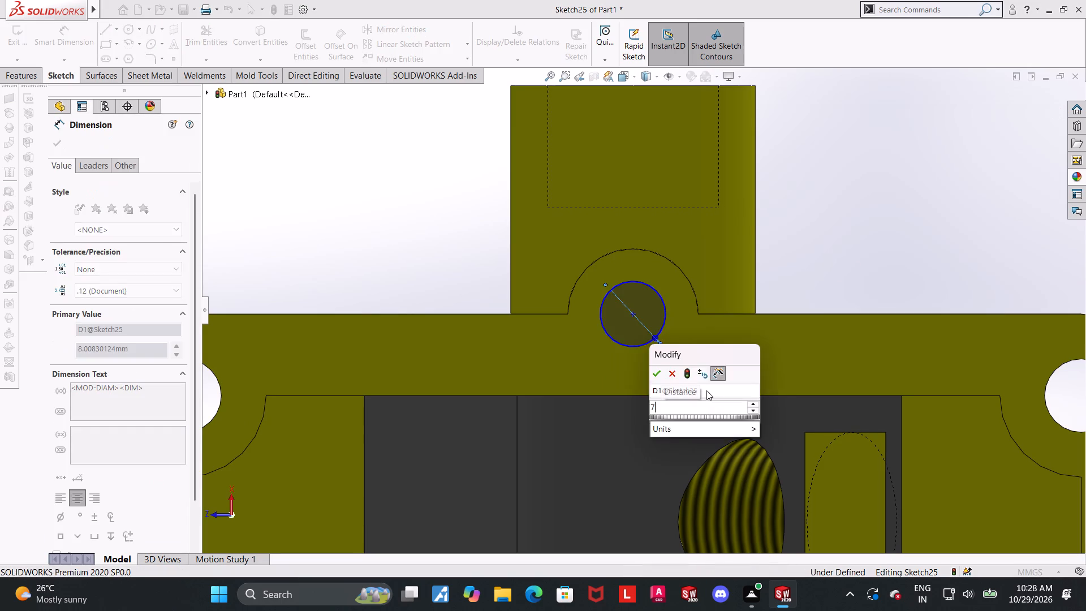
key(Return)
key(Escape)
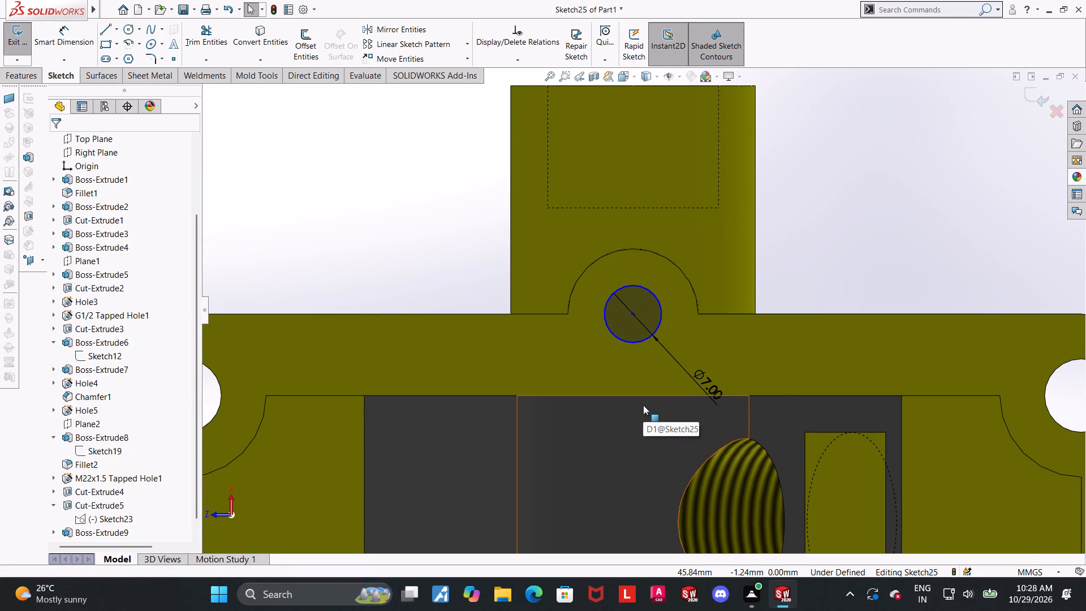
Make the 7 mm circle concentric with the arched boss's rounded edge.
click(930, 191)
click(673, 262)
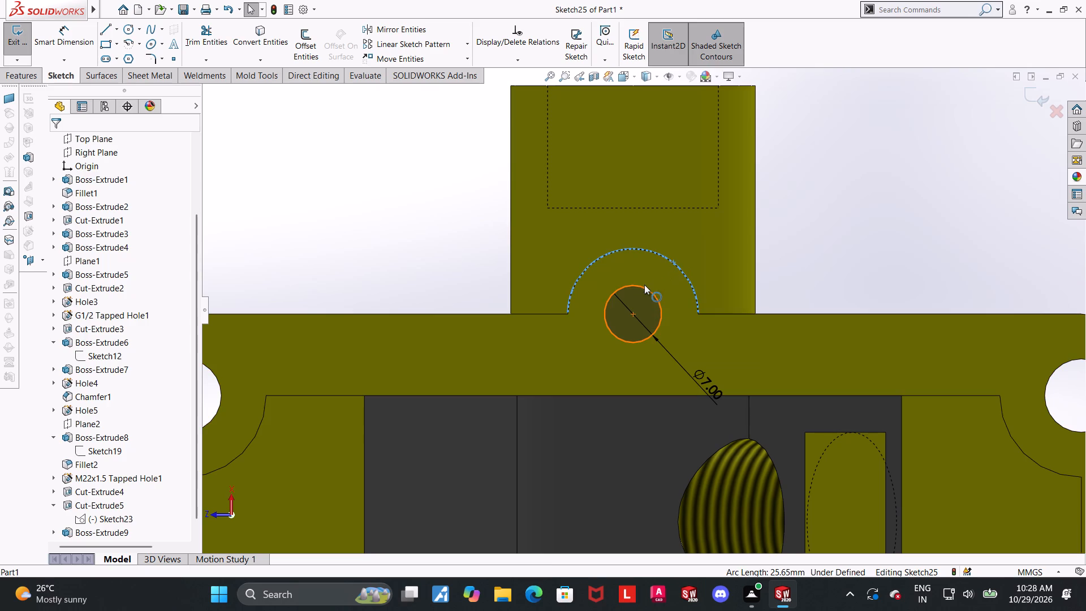
ctrl+click(644, 285)
click(57, 371)
click(333, 216)
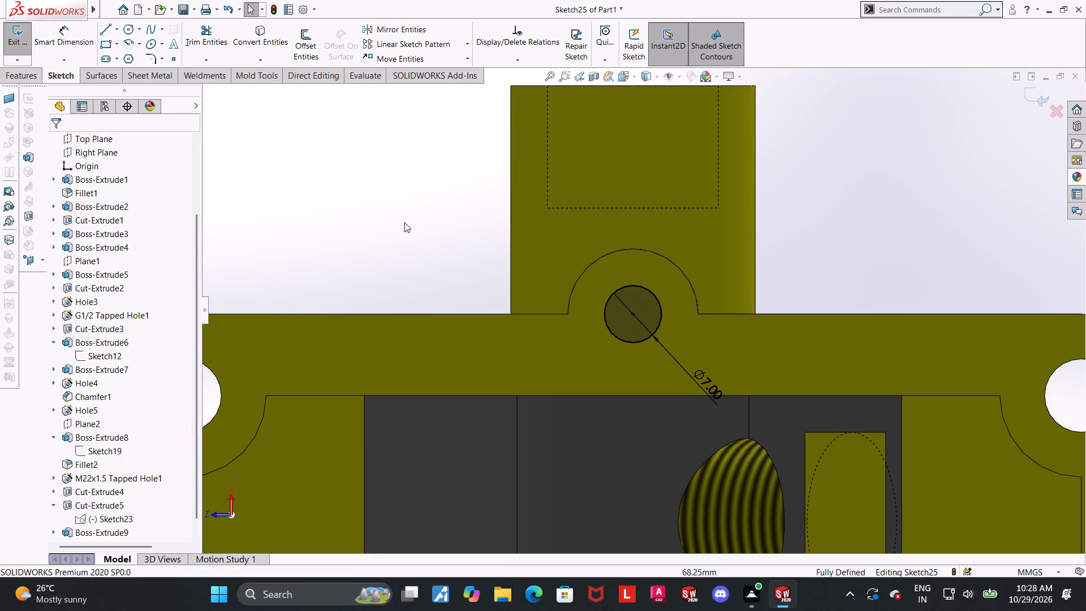
Give the circle's 7 mm diameter dimension a Fit tolerance with hole fit H7.
double_click(712, 382)
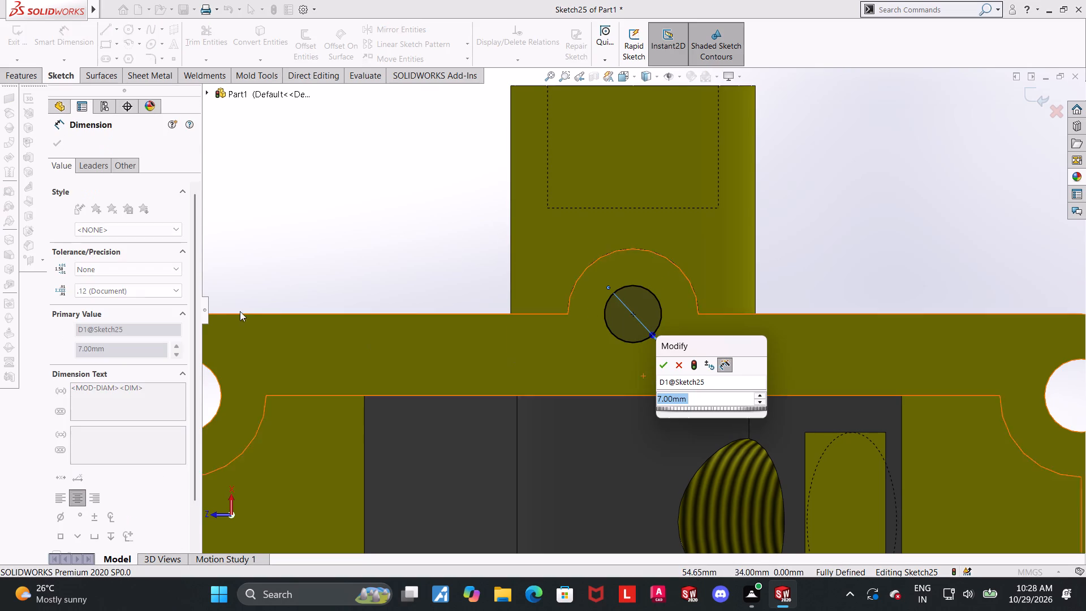
click(665, 361)
drag(191, 341, 187, 418)
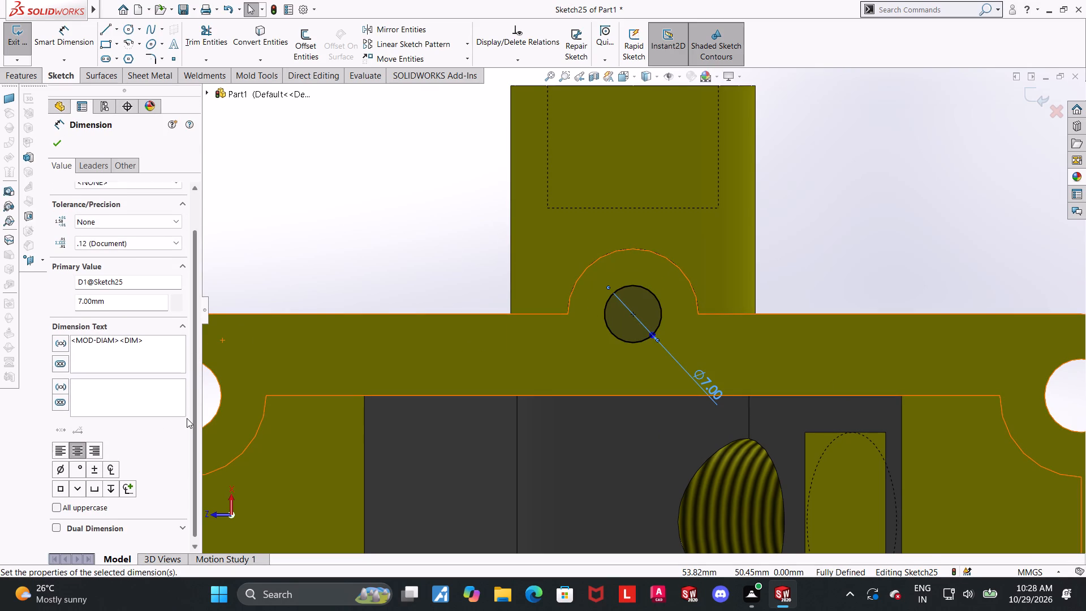
drag(187, 418, 187, 419)
drag(191, 307, 192, 303)
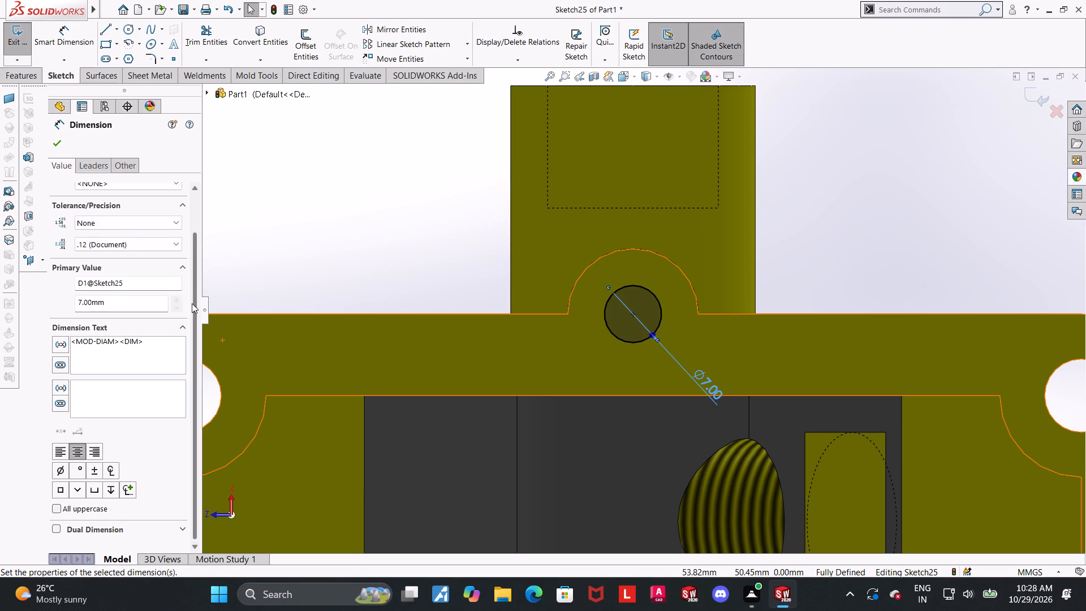
drag(192, 303, 193, 286)
click(122, 243)
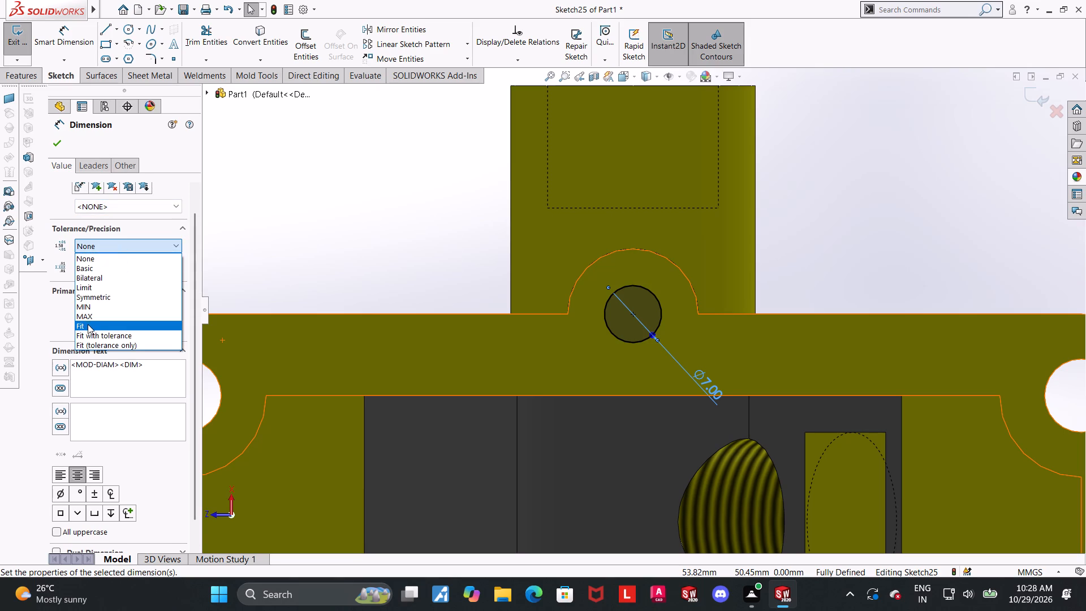
click(88, 325)
click(112, 286)
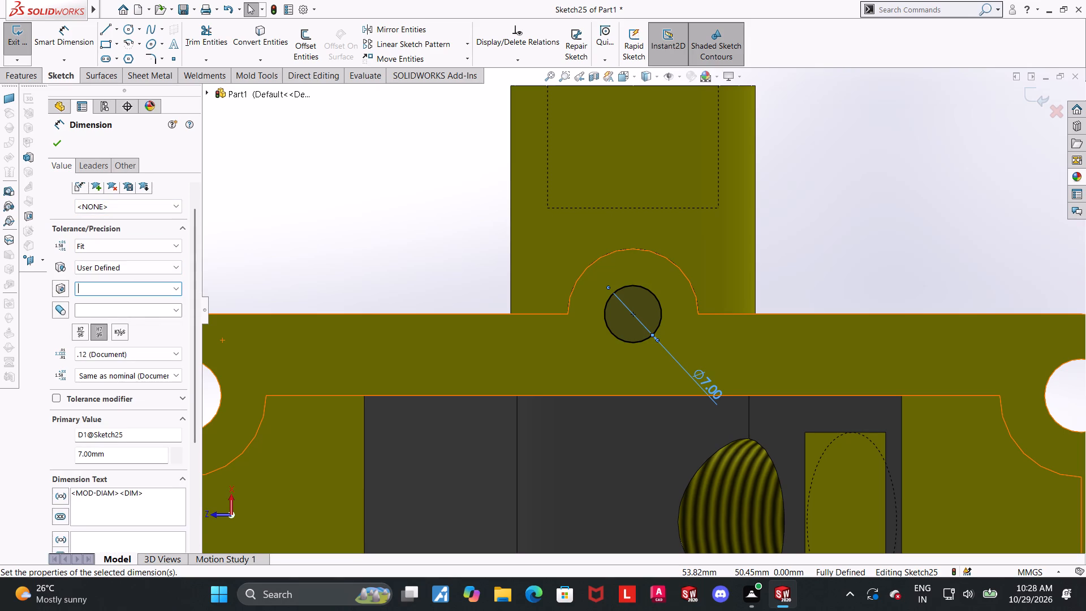
click(180, 288)
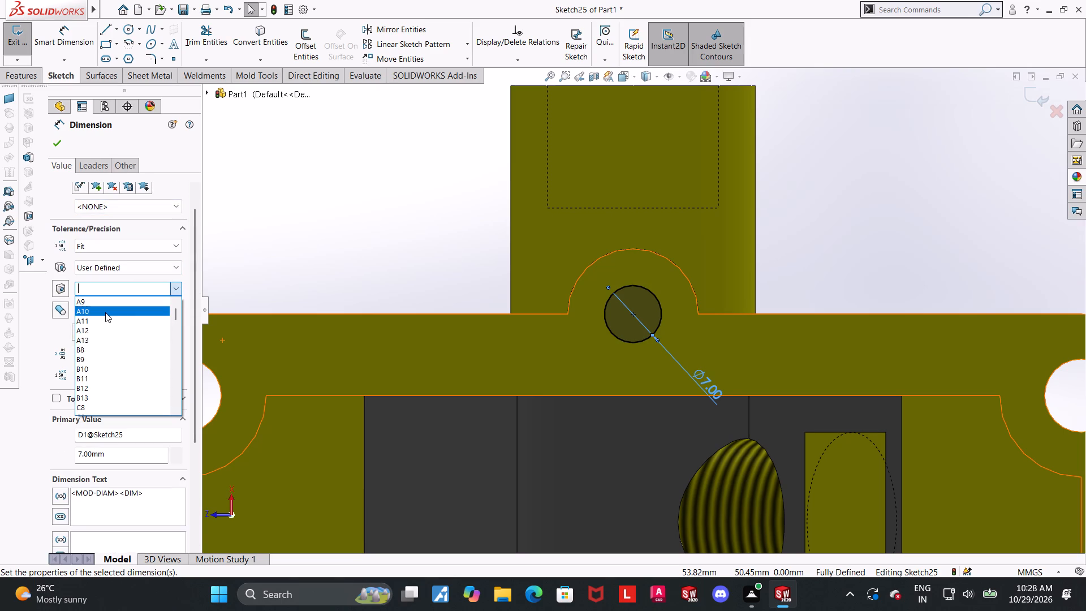
scroll(94, 429, down, 5)
scroll(115, 347, down, 13)
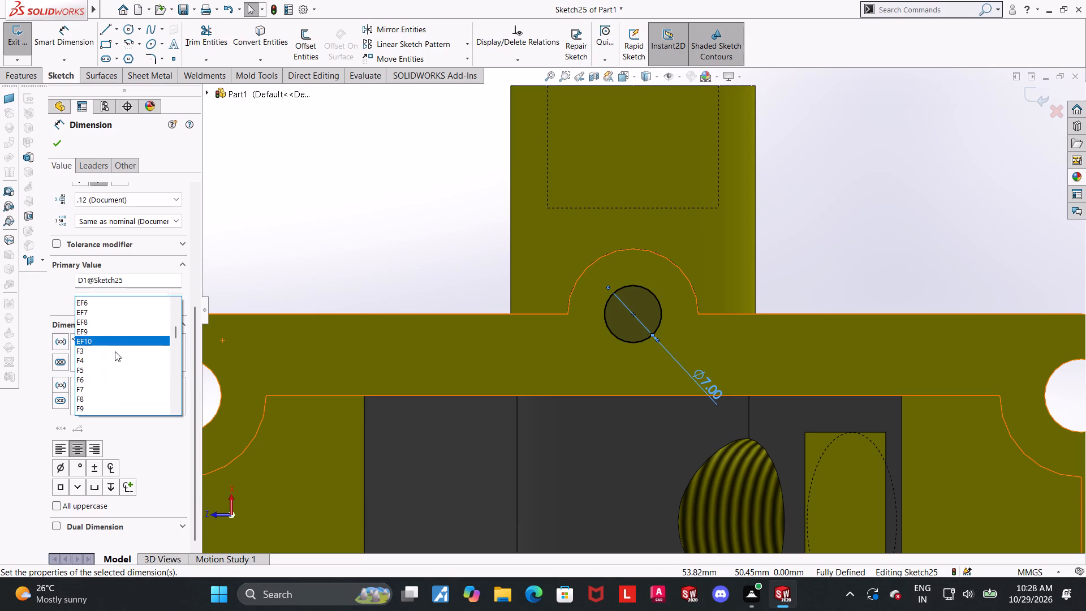
scroll(101, 384, down, 16)
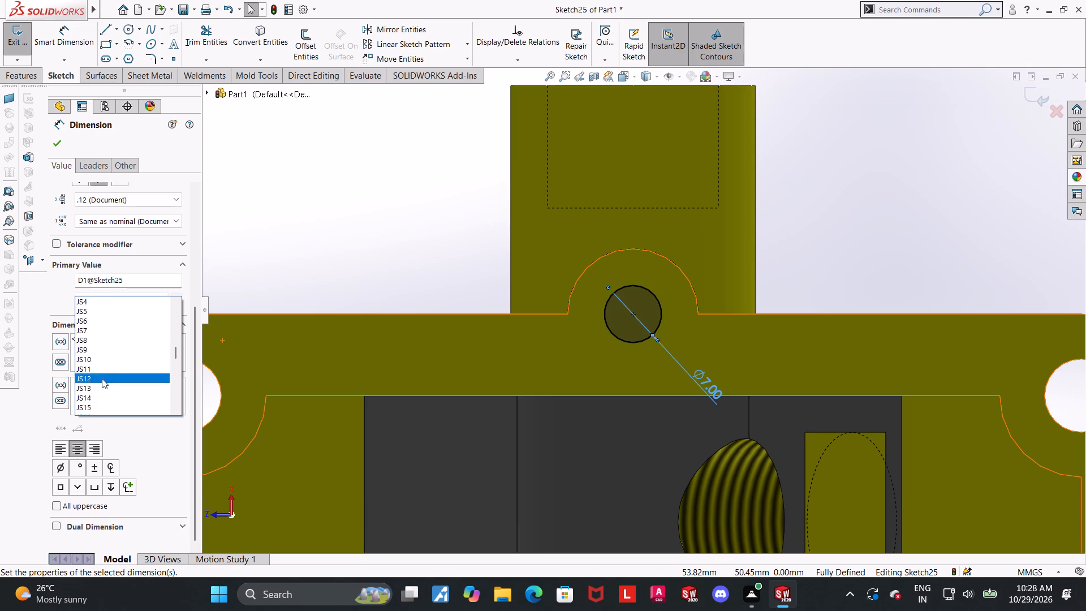
scroll(102, 378, up, 5)
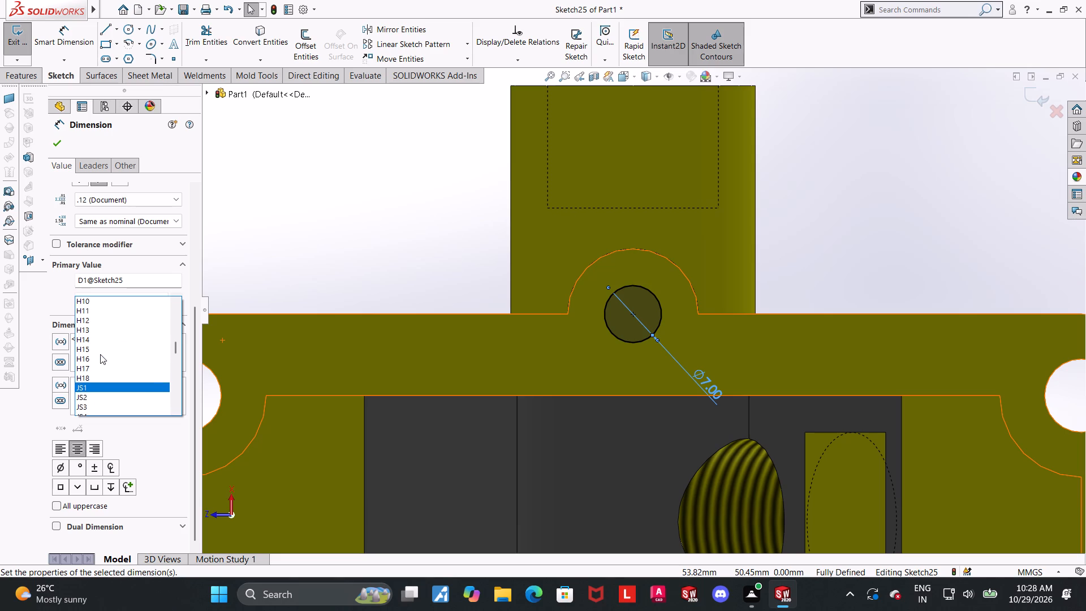
click(100, 302)
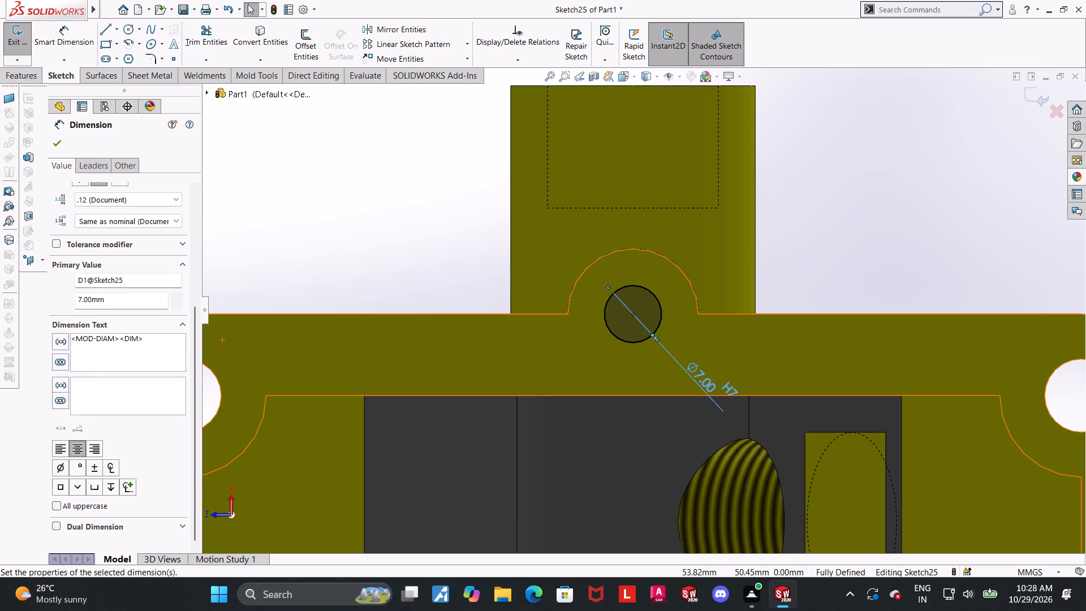
Show the H7 fit in line with the 7 mm diameter value using the linear tolerance display.
drag(197, 305, 204, 256)
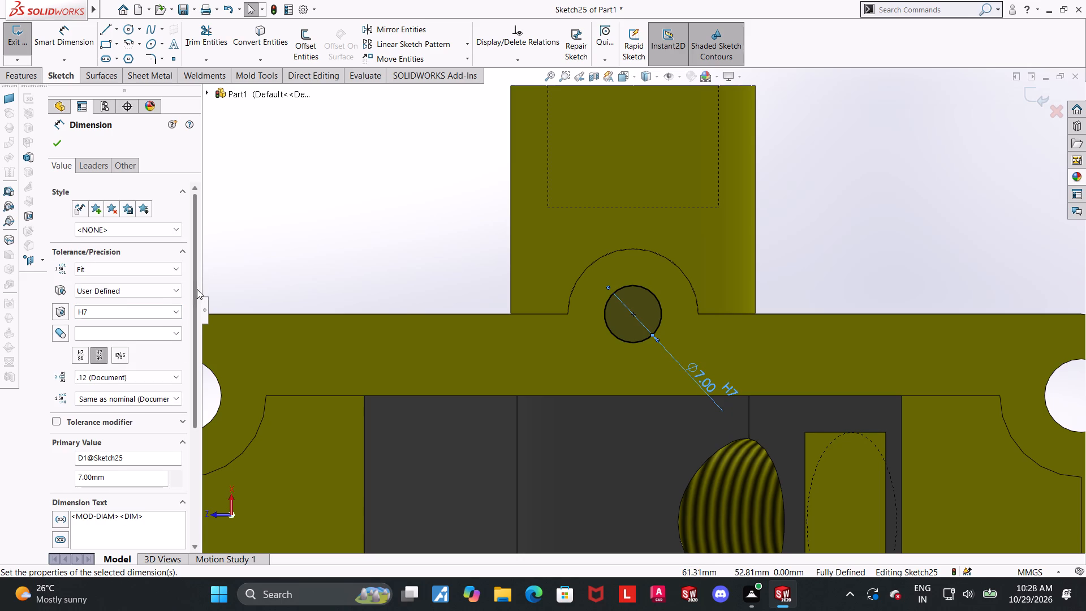
drag(196, 290, 195, 302)
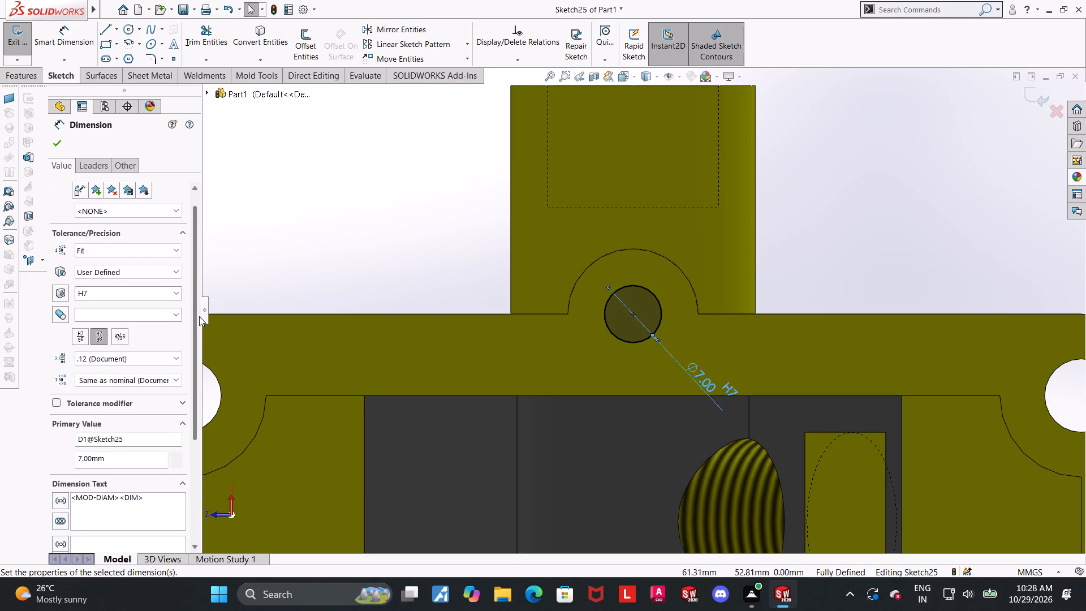
drag(197, 316, 201, 266)
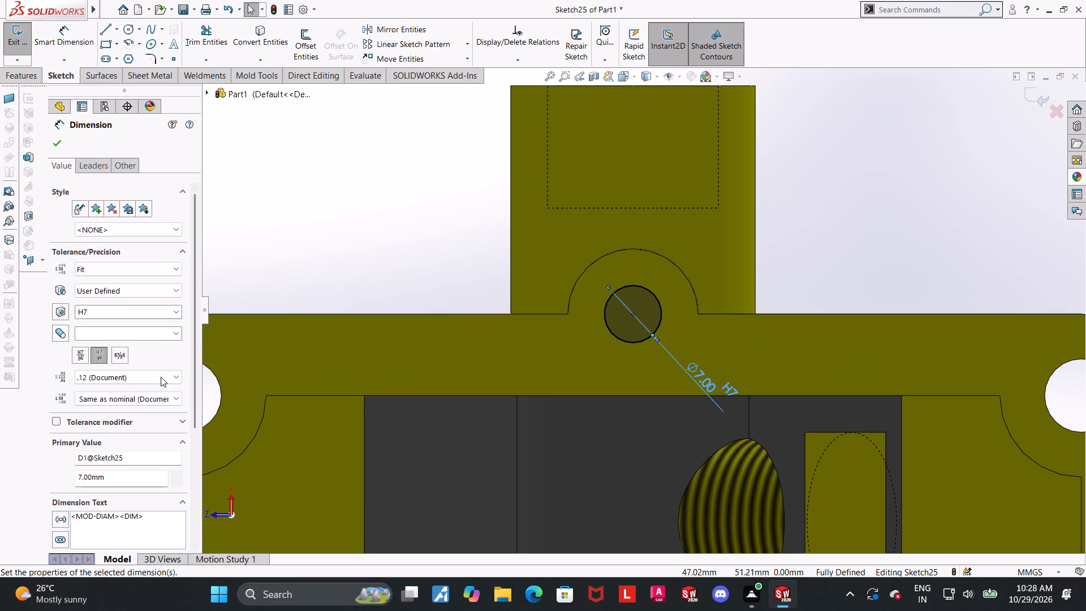
click(128, 356)
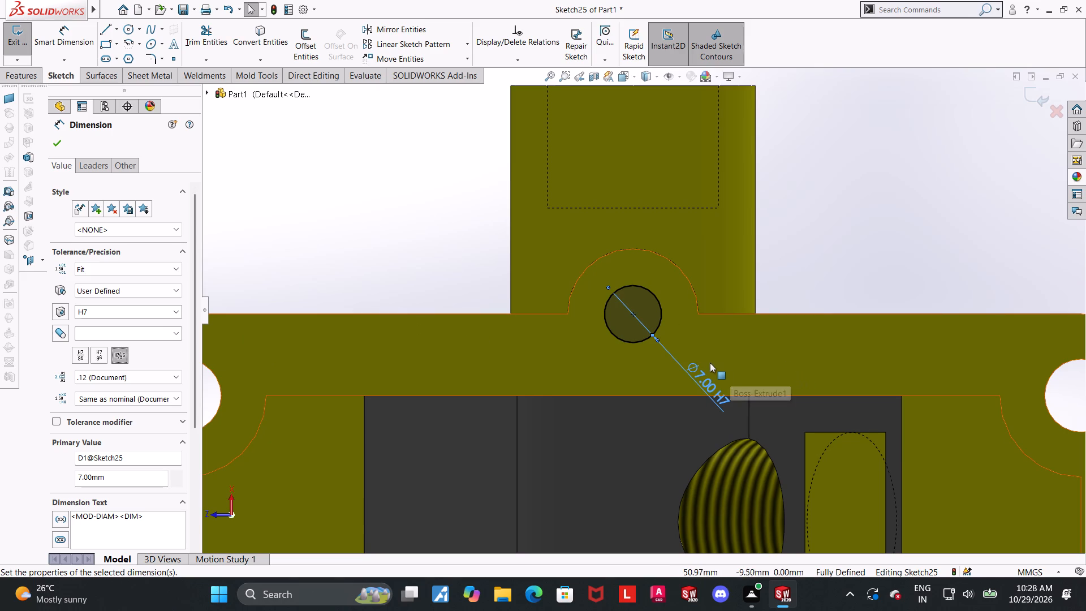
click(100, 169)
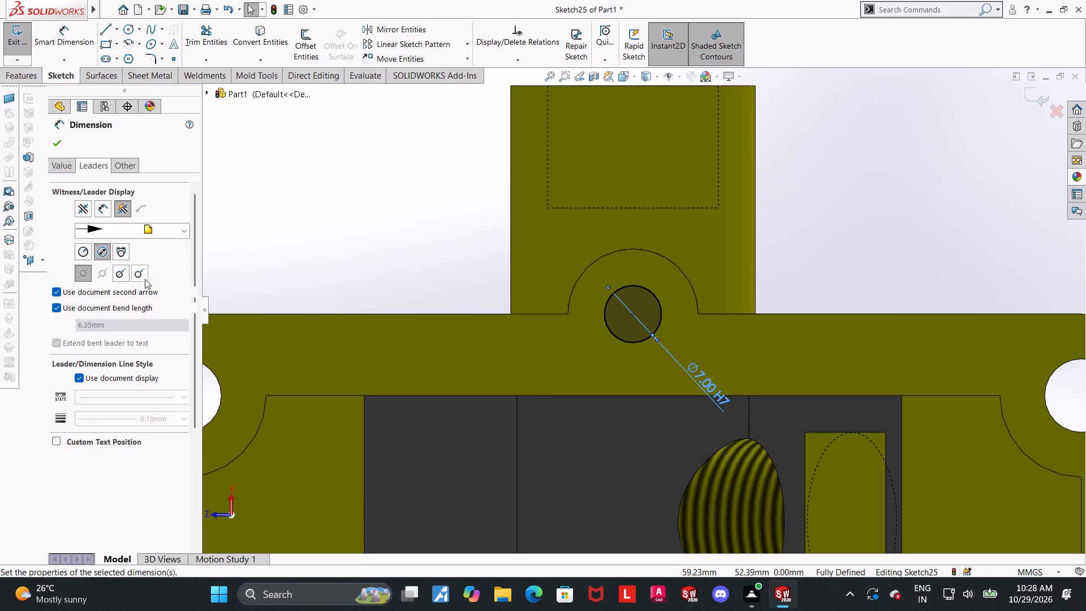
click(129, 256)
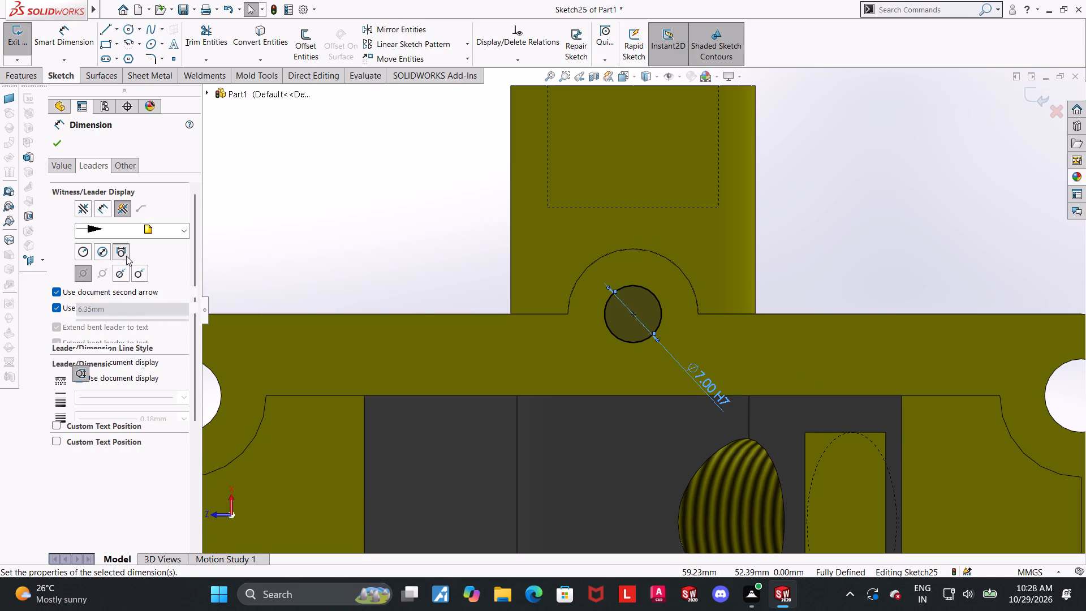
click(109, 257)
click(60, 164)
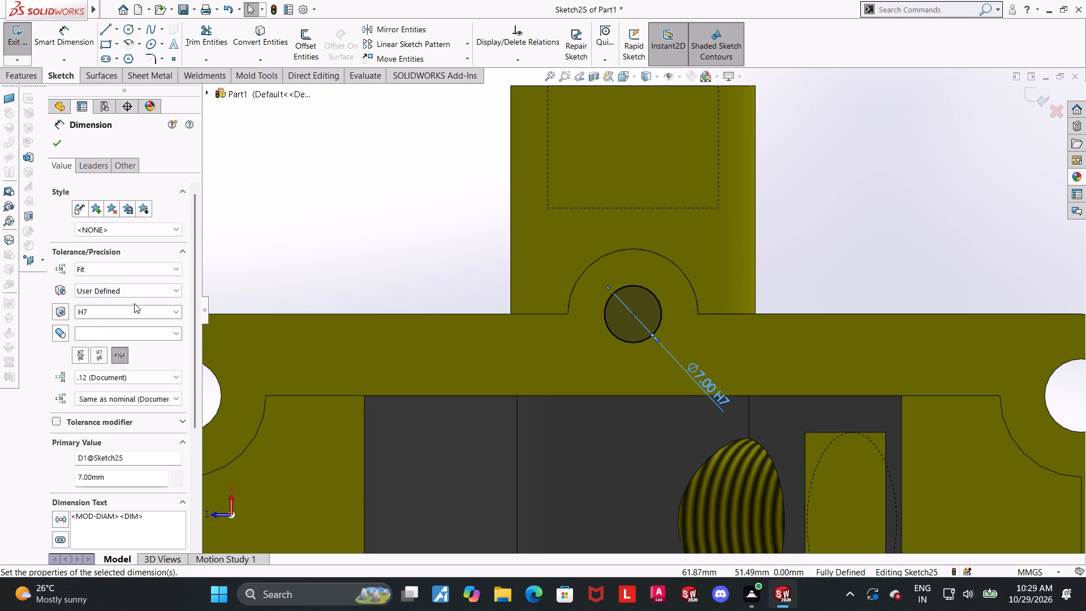
Accept the diameter dimension's properties and exit the finished circle sketch.
drag(195, 328, 197, 278)
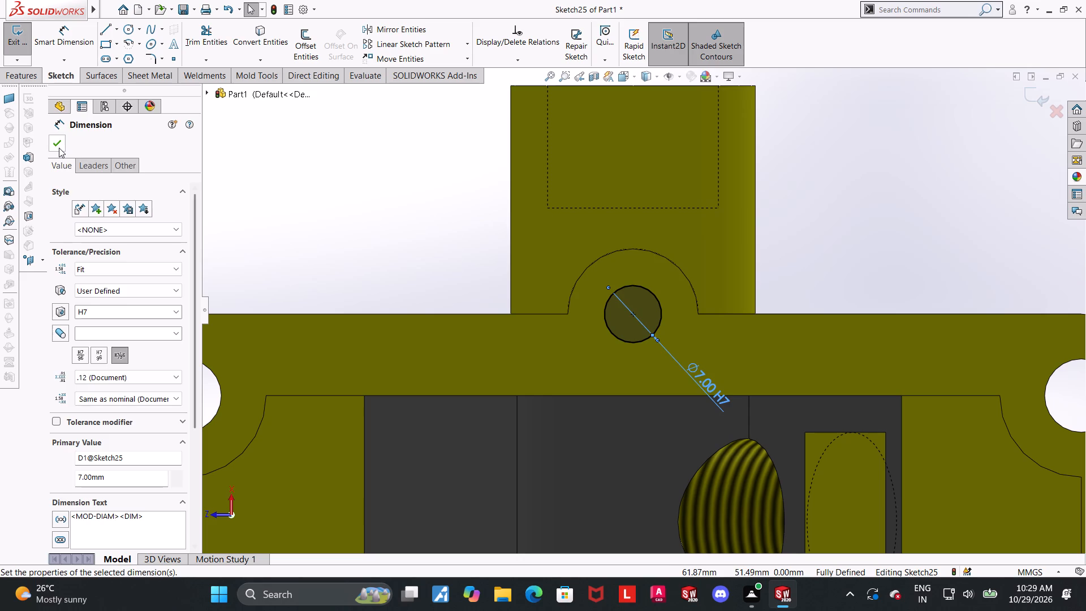
click(59, 148)
click(803, 214)
scroll(739, 226, up, 1)
middle_drag(737, 230, 735, 286)
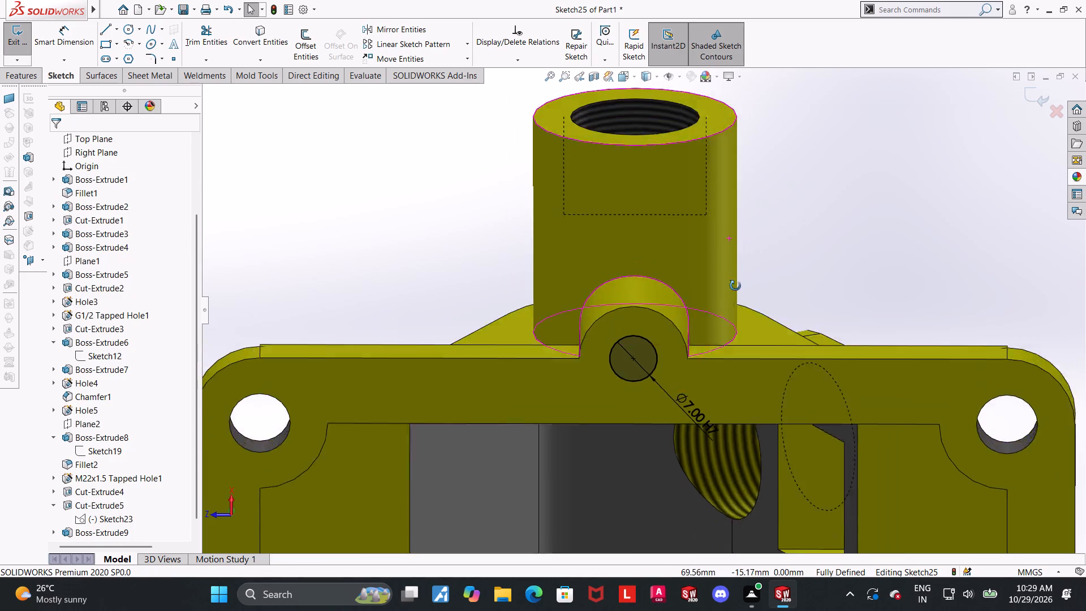
middle_drag(735, 286, 796, 459)
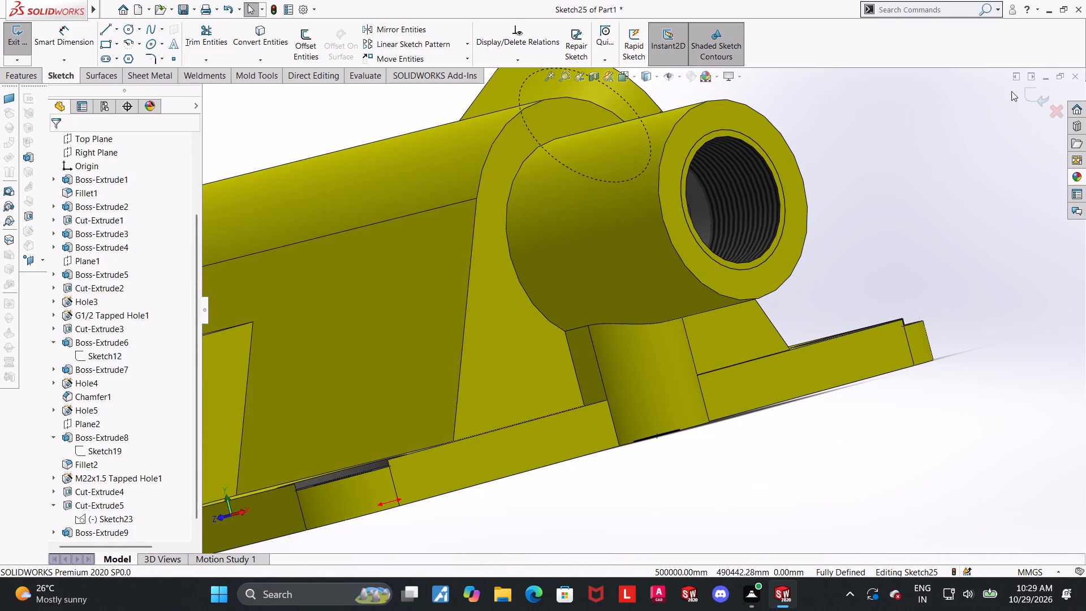
click(1037, 91)
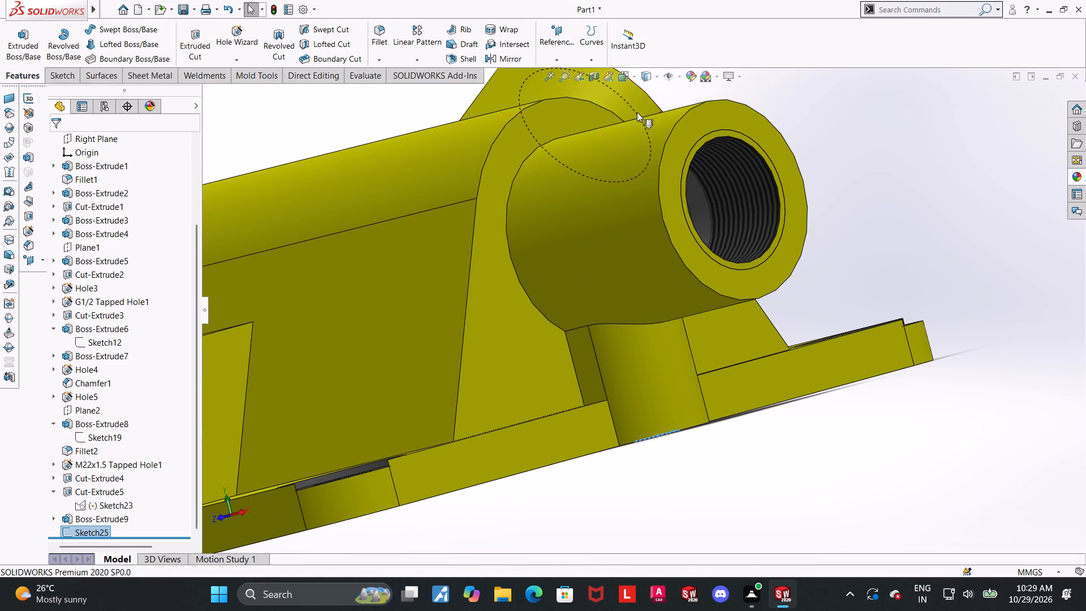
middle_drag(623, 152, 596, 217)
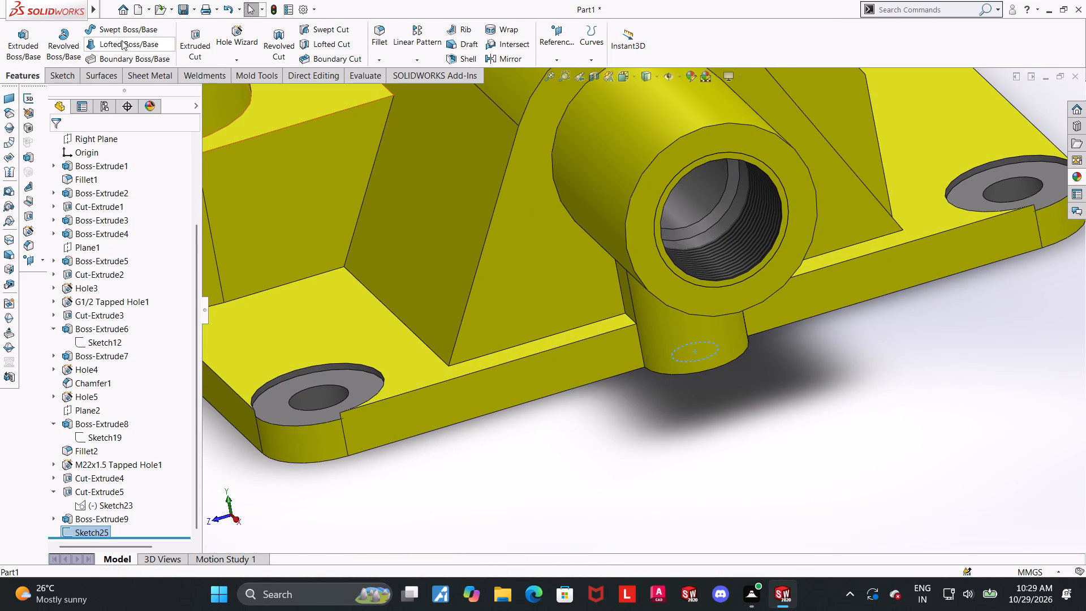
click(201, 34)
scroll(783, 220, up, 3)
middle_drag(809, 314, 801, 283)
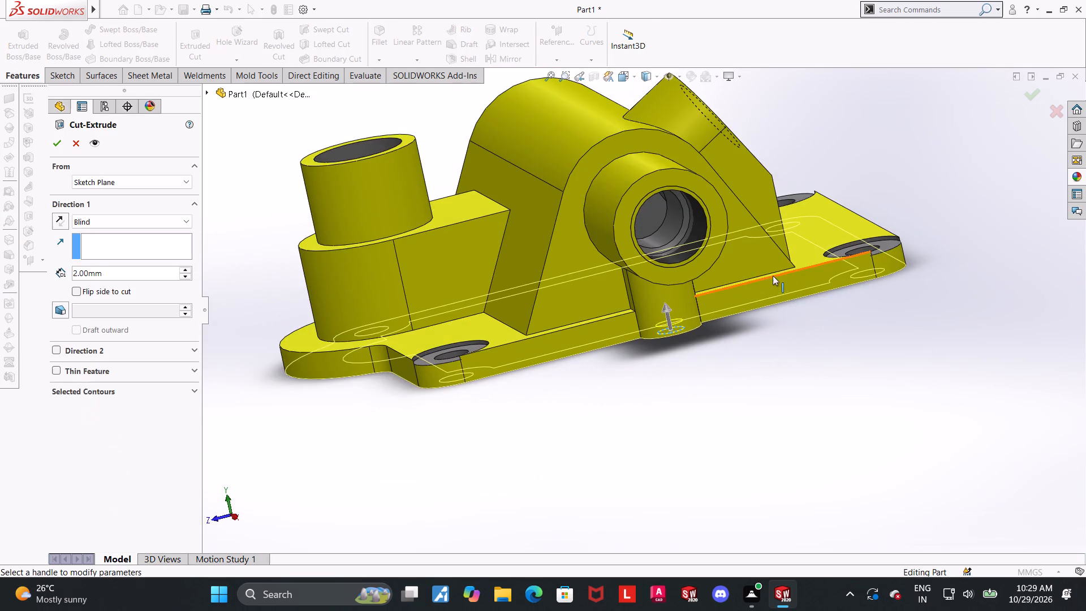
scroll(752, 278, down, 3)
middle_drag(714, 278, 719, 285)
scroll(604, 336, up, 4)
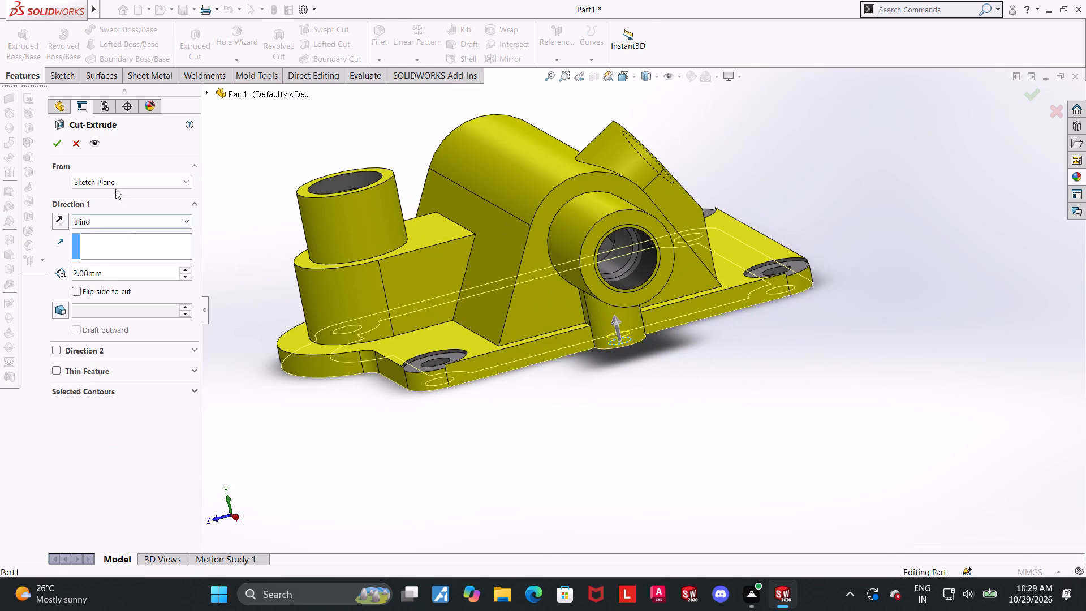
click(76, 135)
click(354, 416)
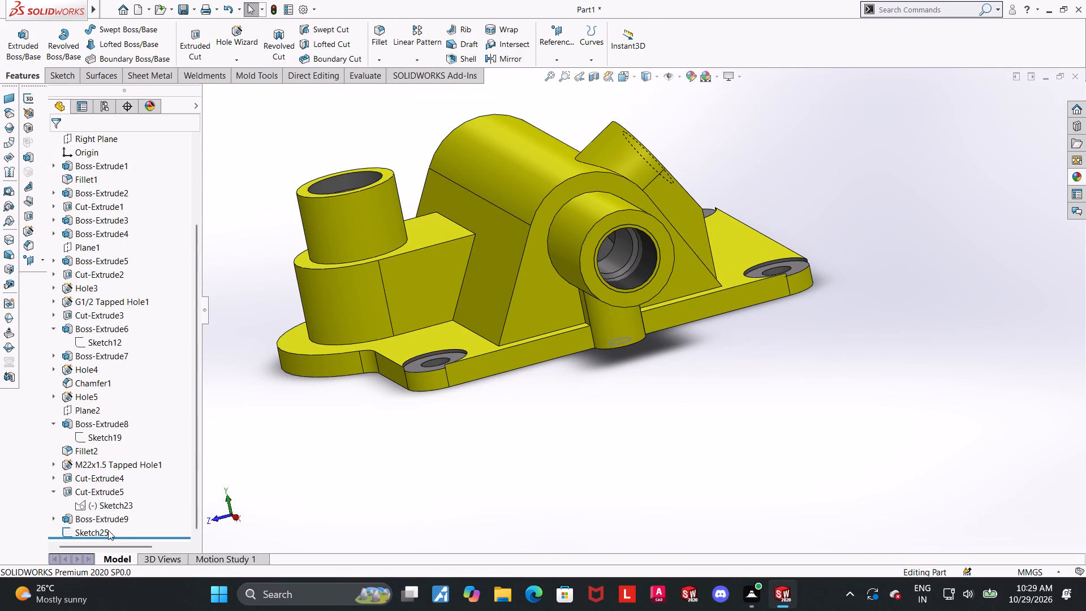
Extrude-cut the 7 mm circle sketch upward through the arched support boss using the Up To Next end condition.
click(104, 530)
click(192, 35)
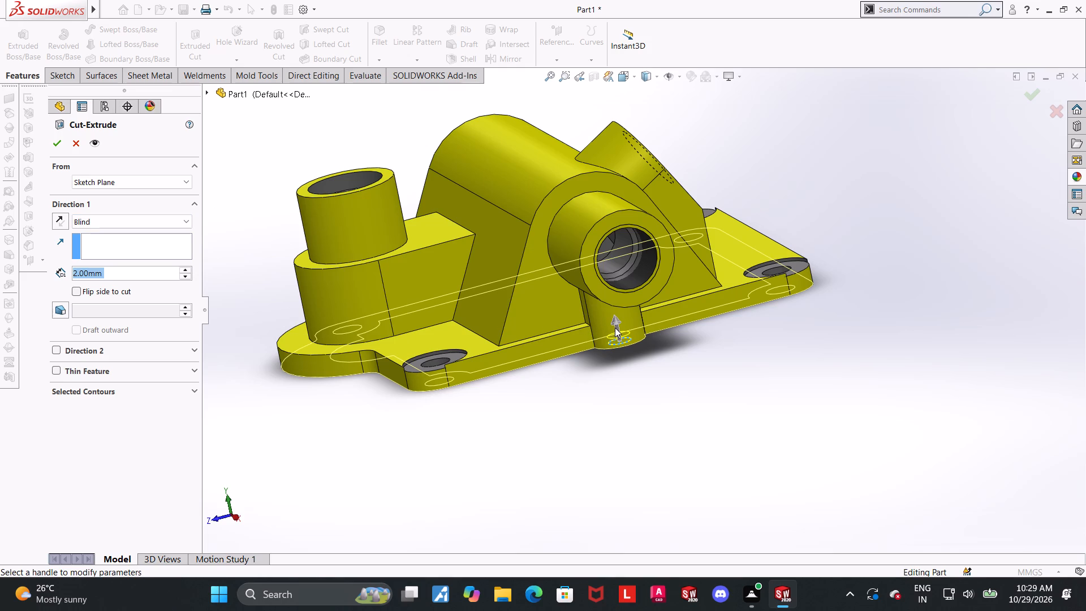
drag(615, 324, 611, 268)
middle_drag(765, 348, 735, 368)
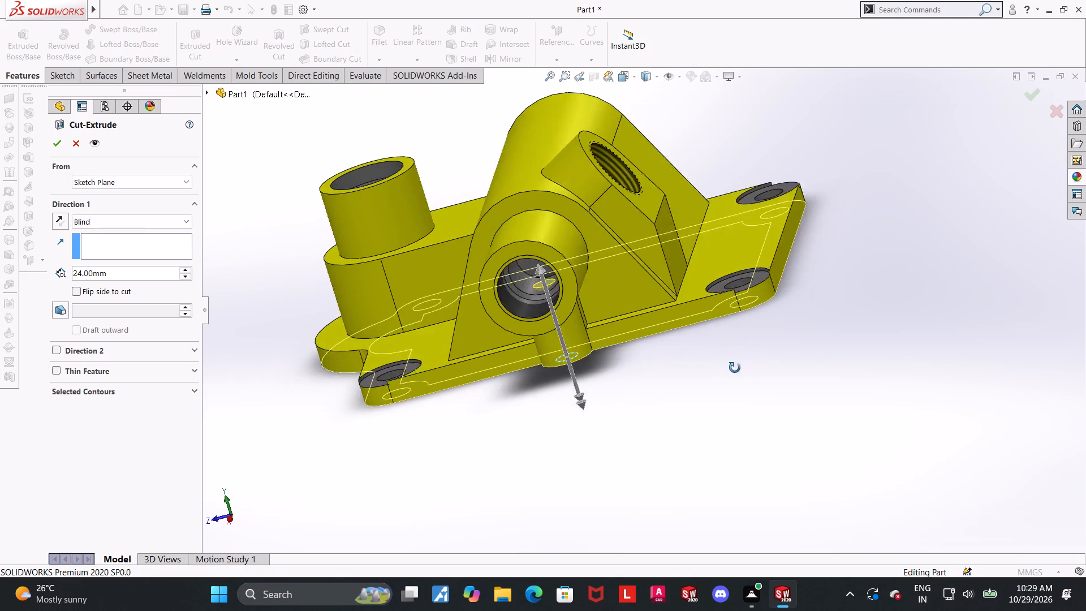
middle_drag(735, 368, 765, 360)
scroll(569, 236, down, 3)
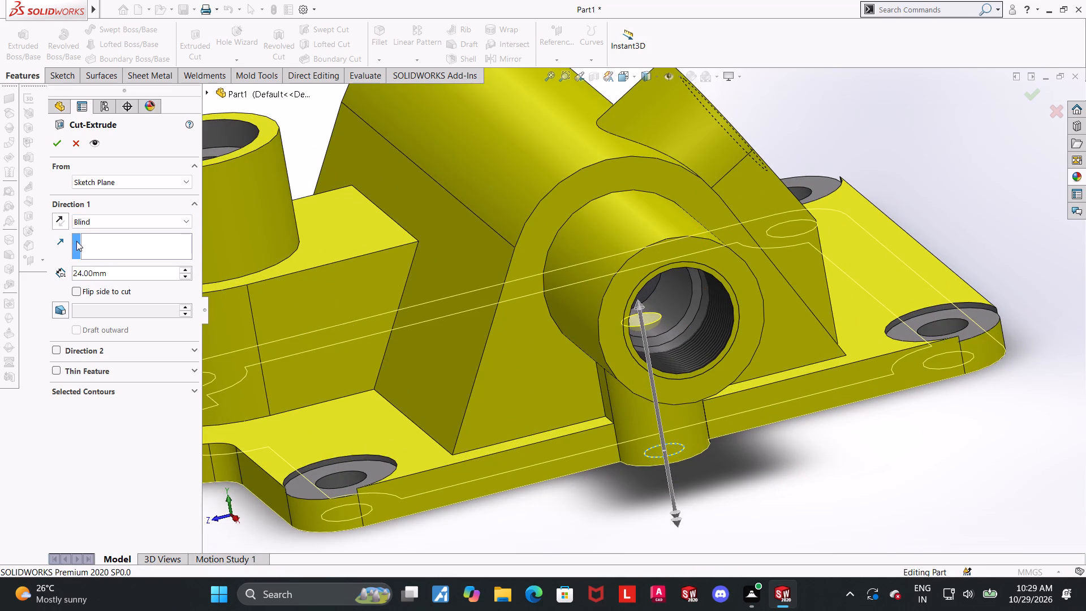
scroll(670, 344, up, 2)
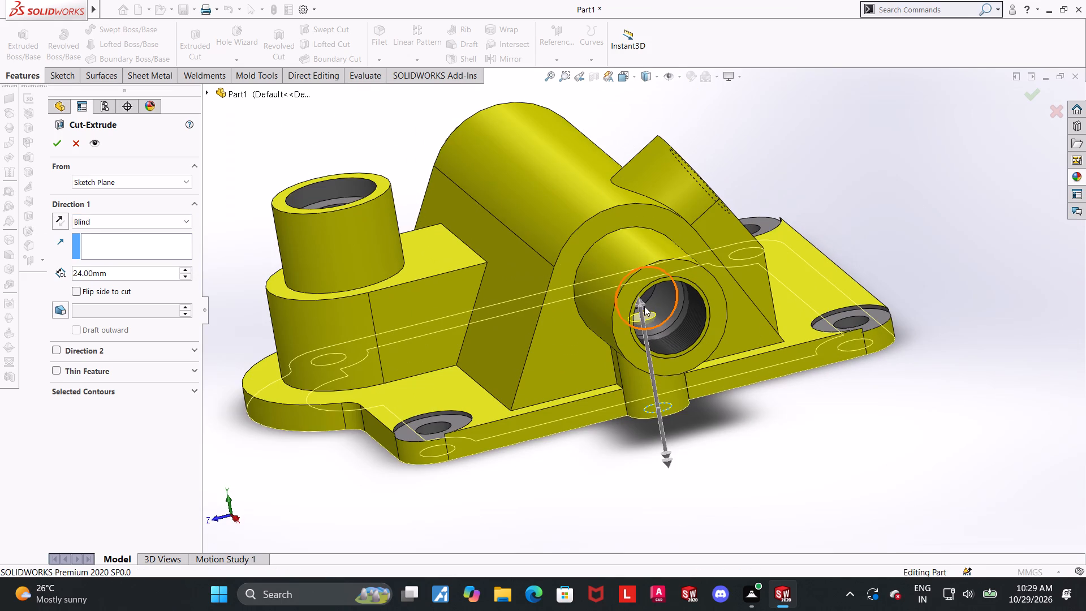
click(101, 224)
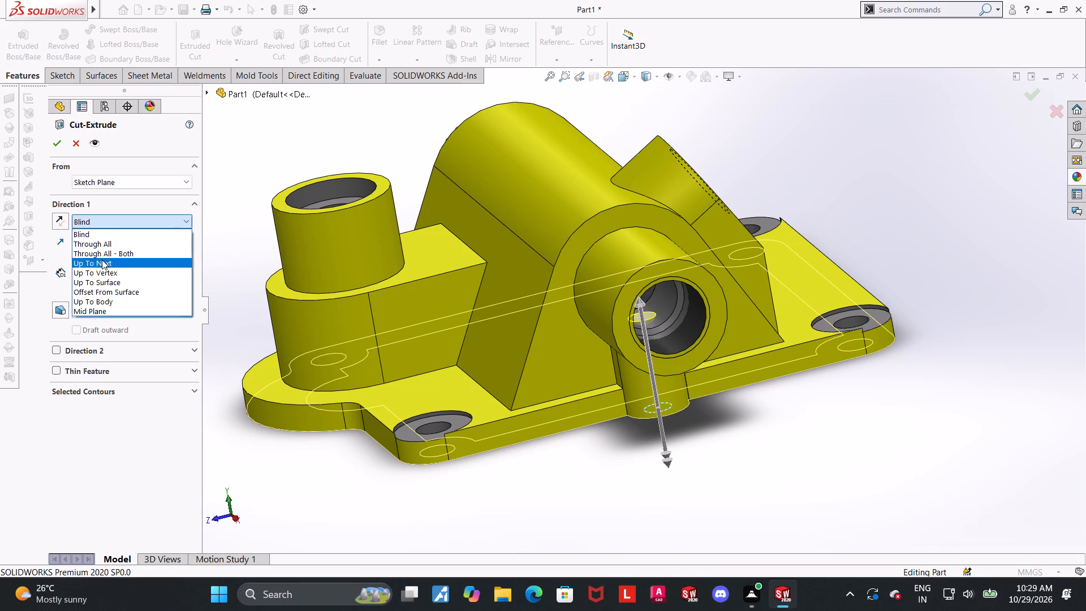
click(102, 261)
click(58, 139)
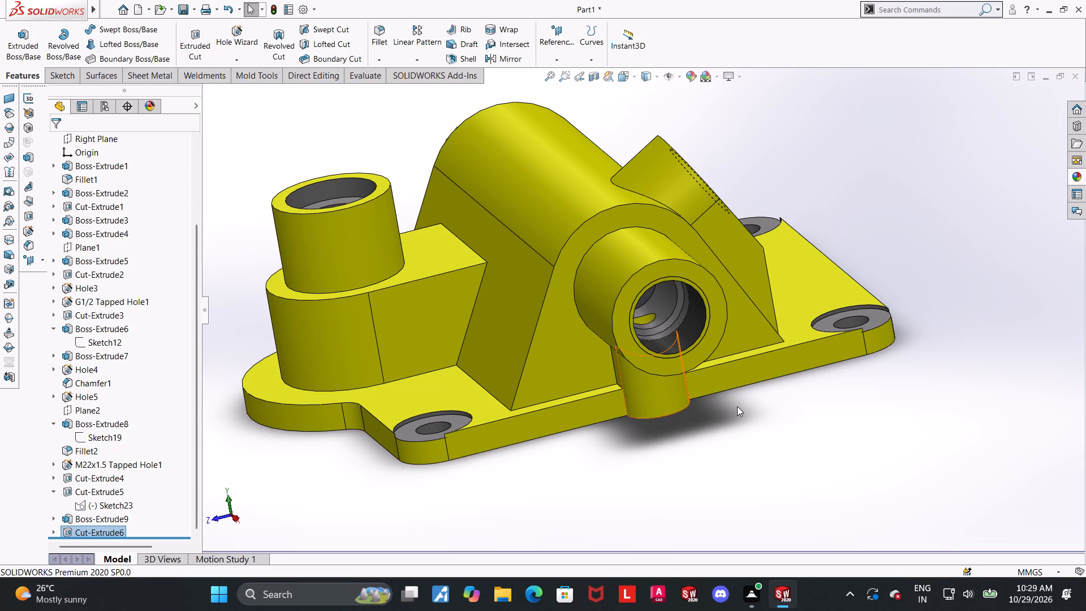
click(780, 415)
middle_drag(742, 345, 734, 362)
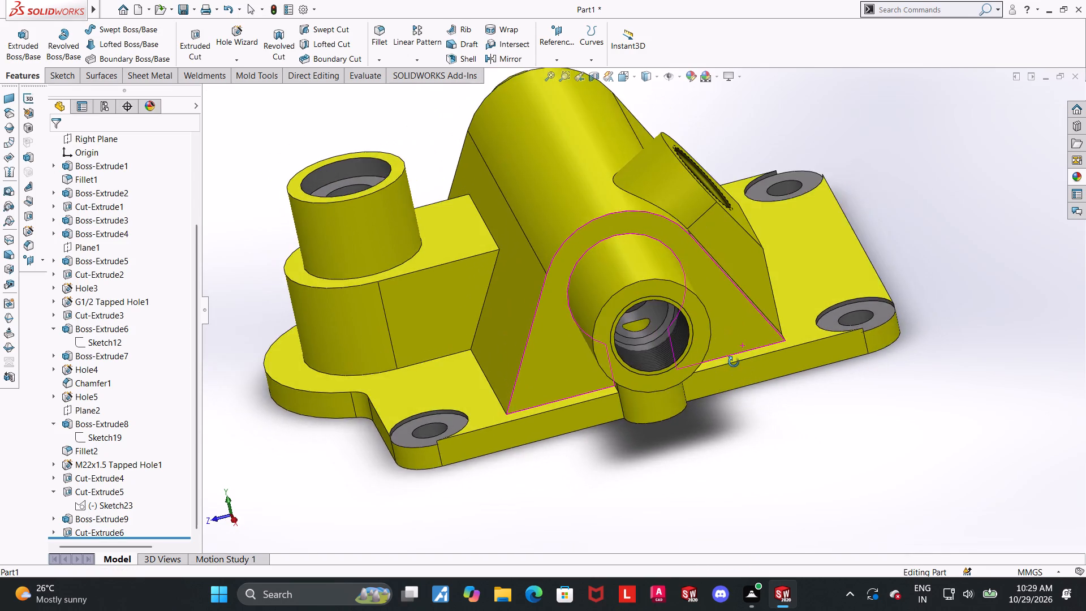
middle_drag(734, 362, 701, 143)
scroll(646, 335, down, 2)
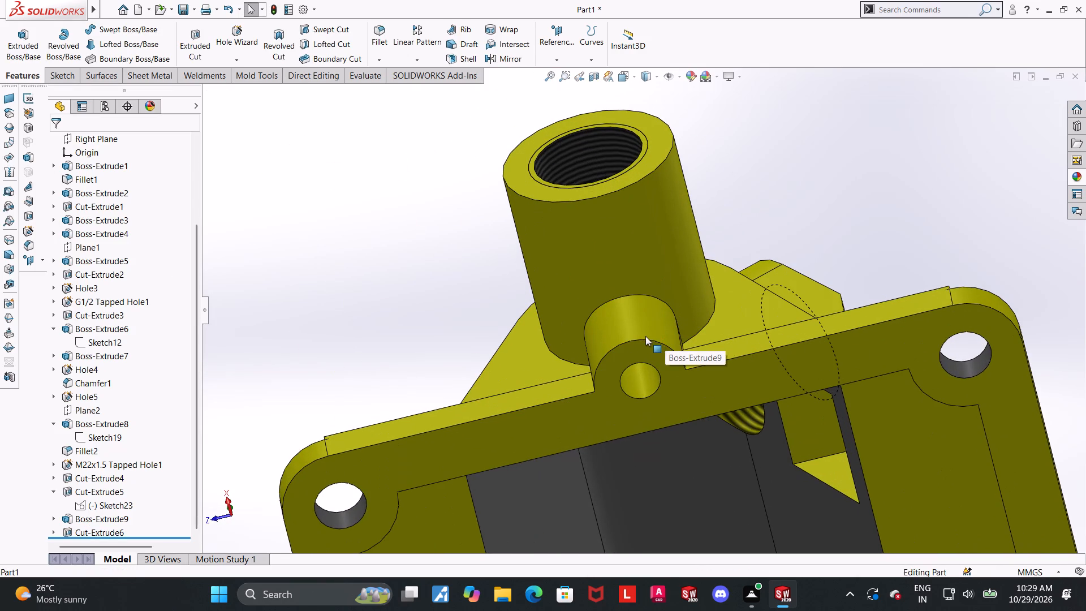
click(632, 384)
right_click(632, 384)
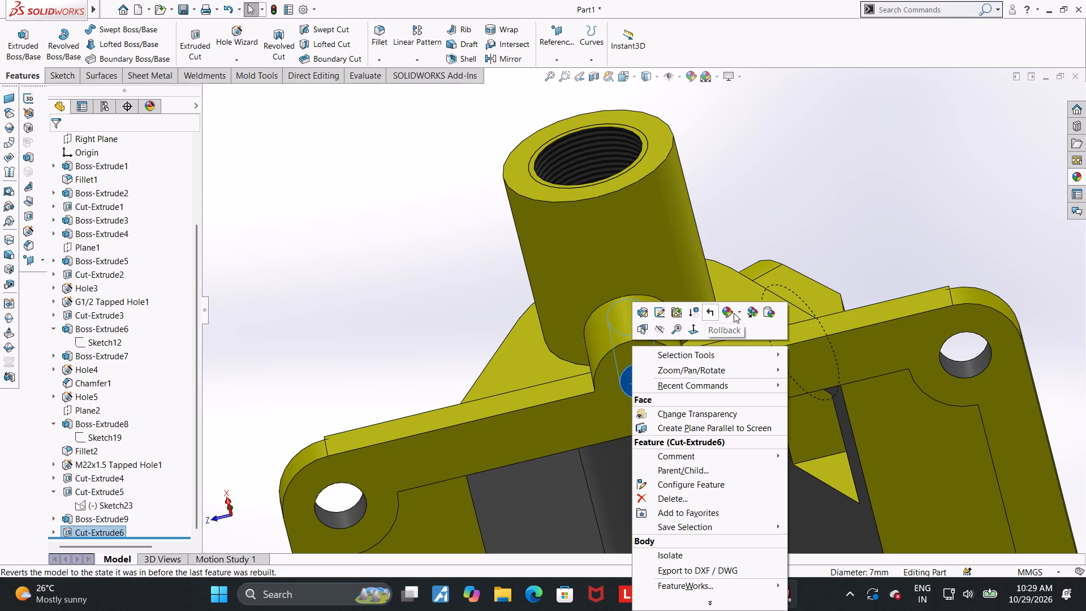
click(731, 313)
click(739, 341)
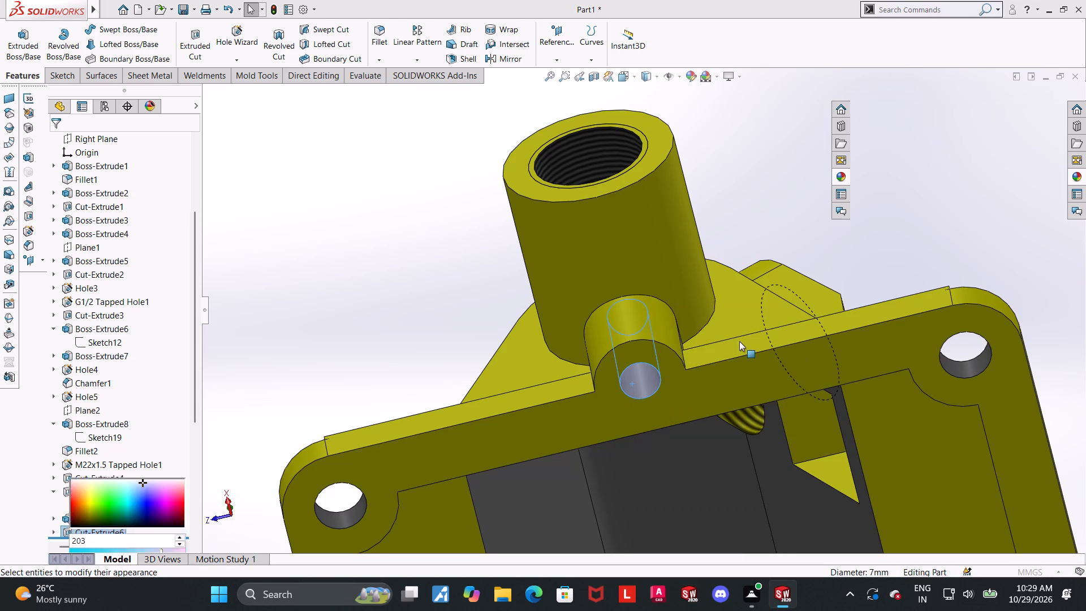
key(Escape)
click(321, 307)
Colour the 7 mm hole's cut feature medium gray from the standard swatches.
scroll(321, 307, up, 5)
middle_drag(325, 330, 414, 531)
middle_drag(592, 387, 591, 395)
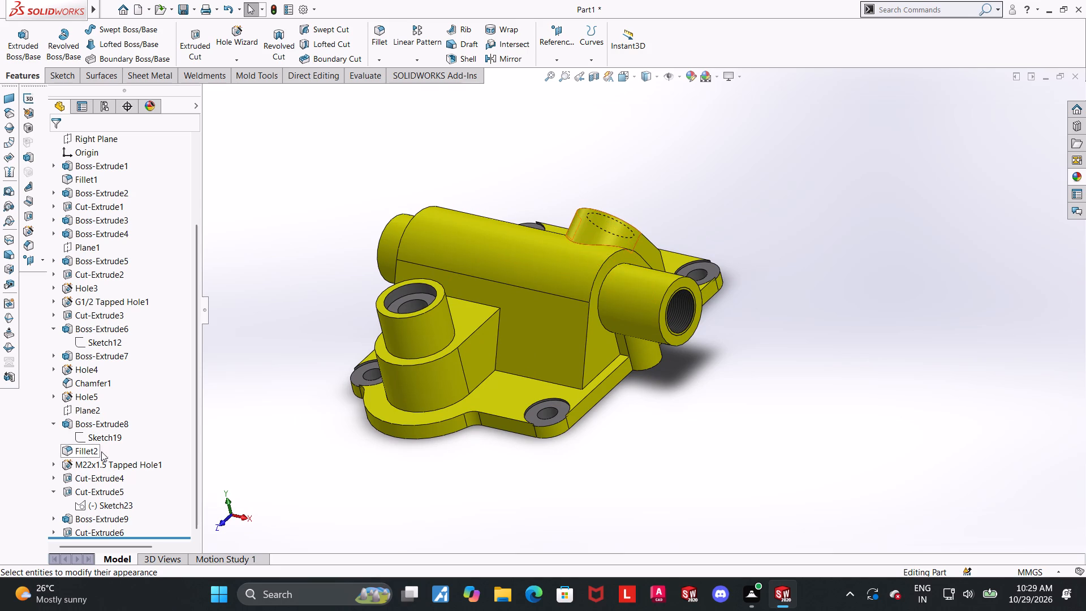
scroll(103, 470, down, 5)
right_click(86, 530)
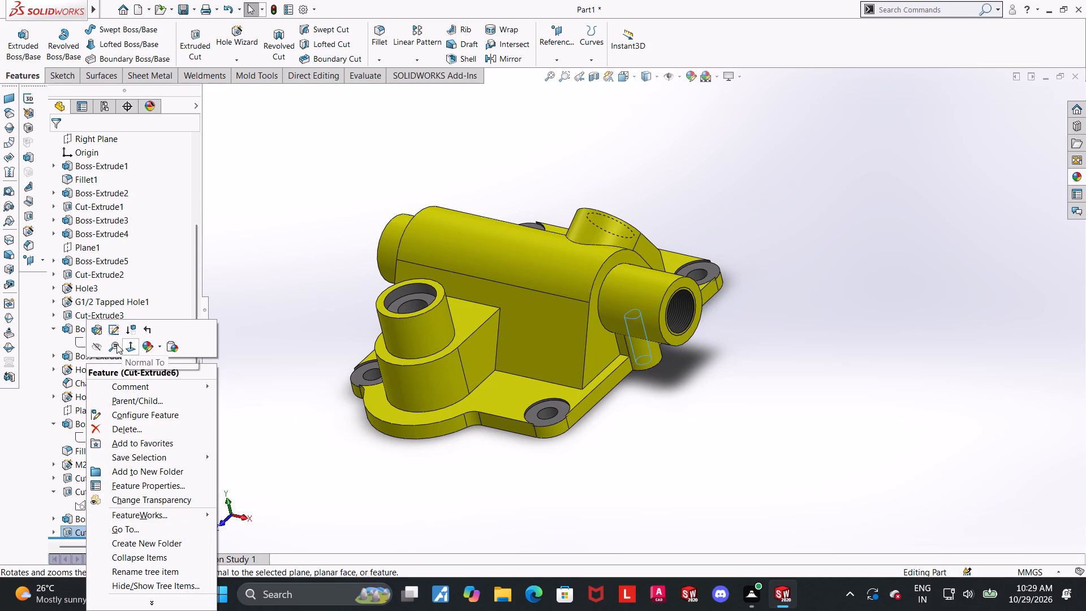
click(146, 344)
click(168, 373)
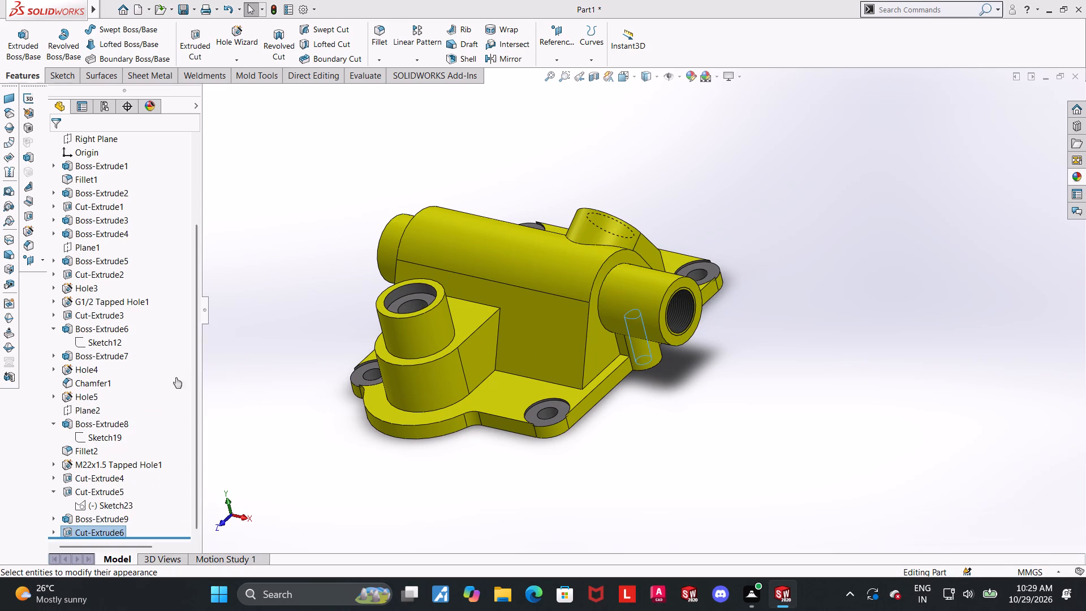
click(150, 424)
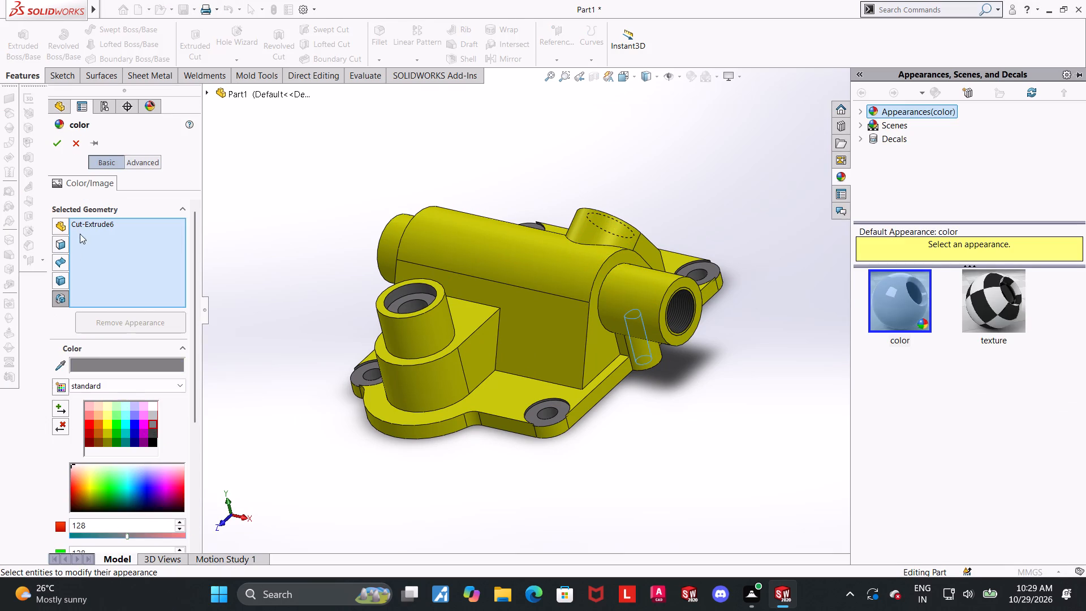
click(59, 143)
click(562, 425)
Examine the housing from all sides, including the open underside cavity and the small hole in the arched boss.
middle_drag(631, 440, 574, 471)
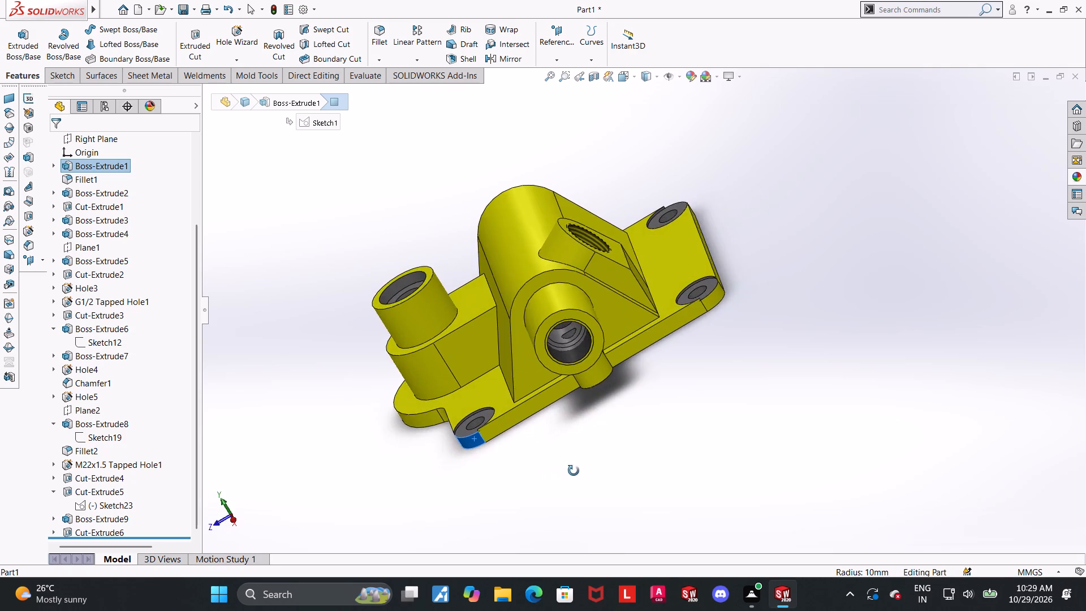
middle_drag(574, 471, 575, 469)
scroll(580, 348, down, 3)
click(884, 498)
scroll(765, 471, up, 5)
middle_drag(562, 476, 597, 350)
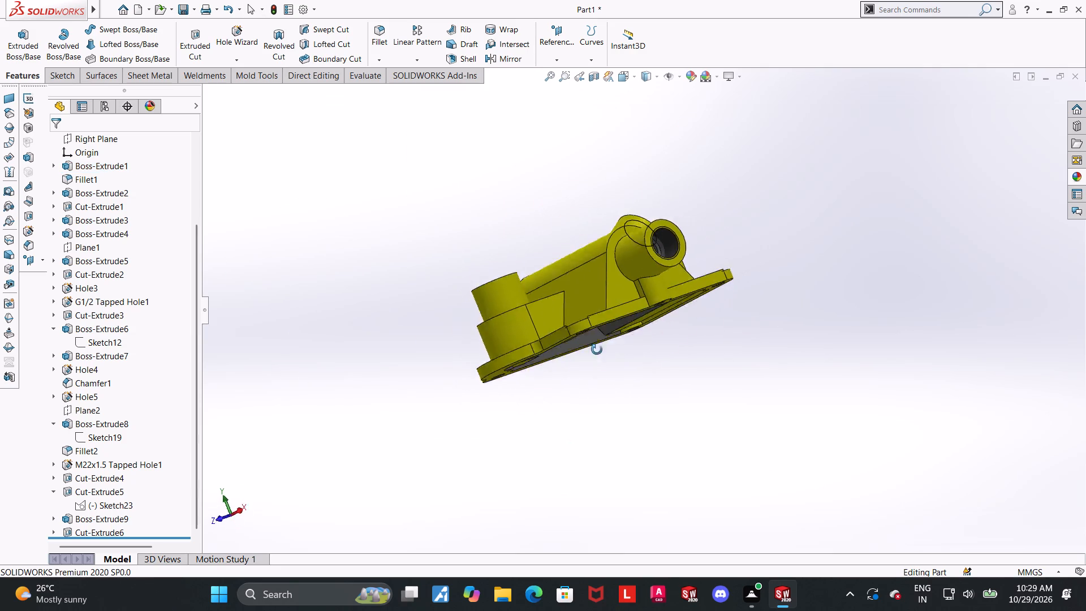
middle_drag(597, 350, 618, 173)
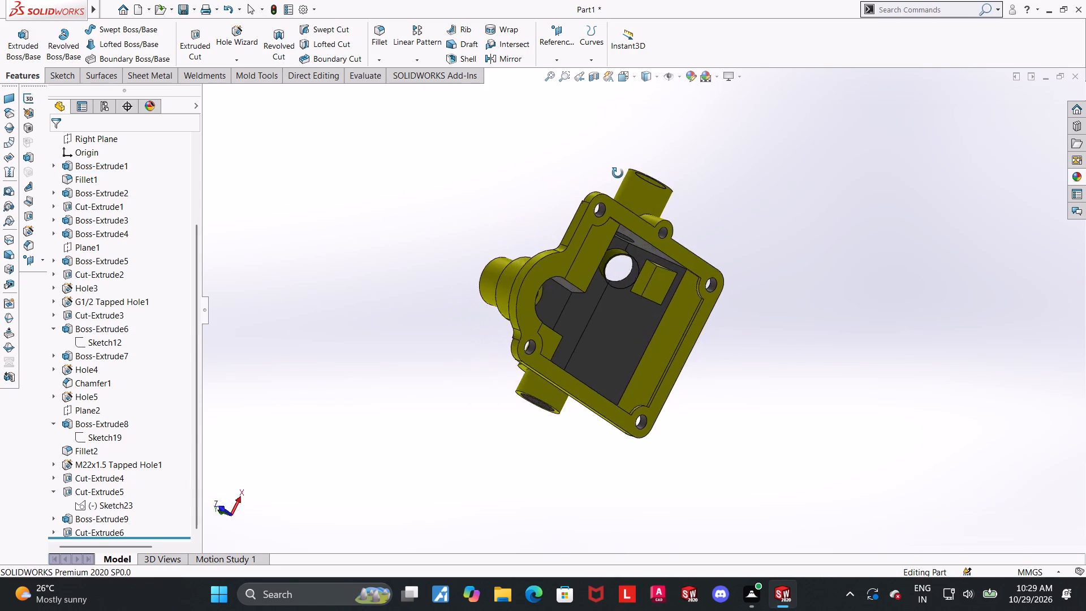
middle_drag(618, 173, 578, 322)
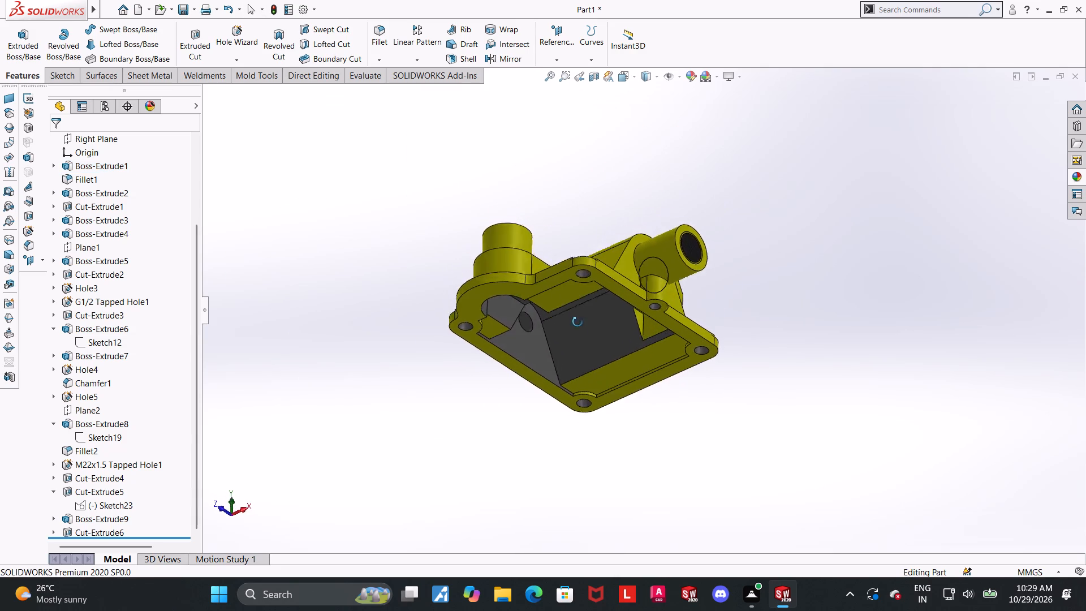
middle_drag(578, 322, 540, 471)
scroll(661, 330, down, 2)
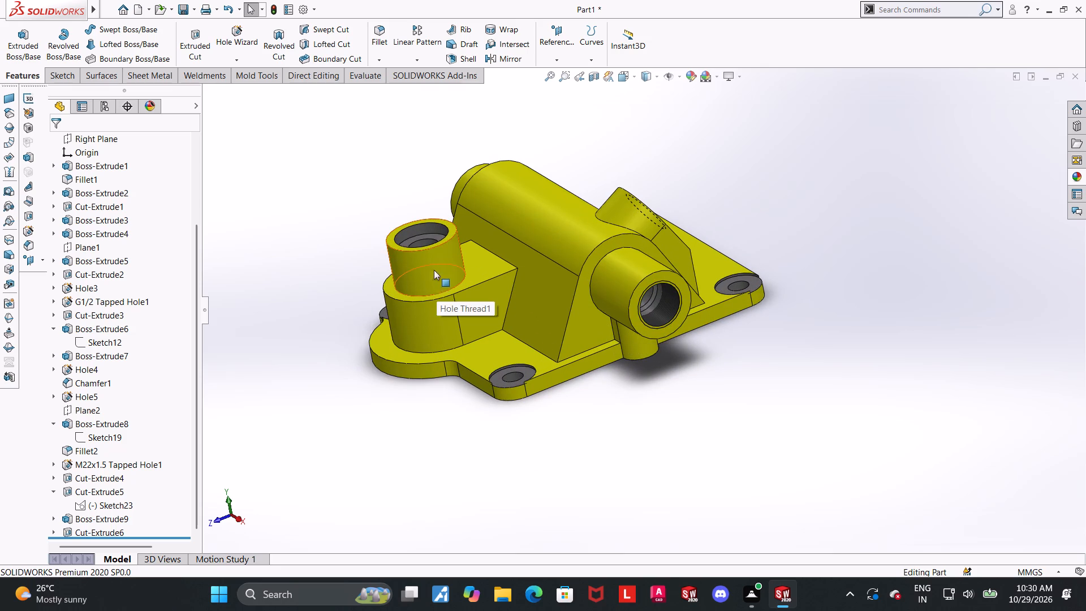
middle_drag(684, 347, 643, 91)
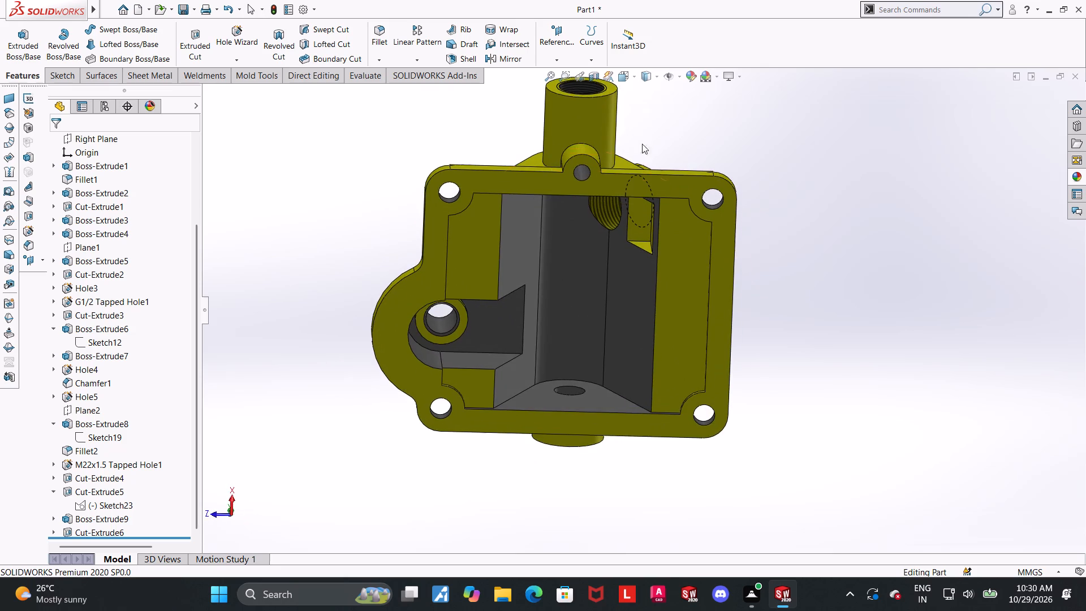
middle_drag(579, 206, 717, 380)
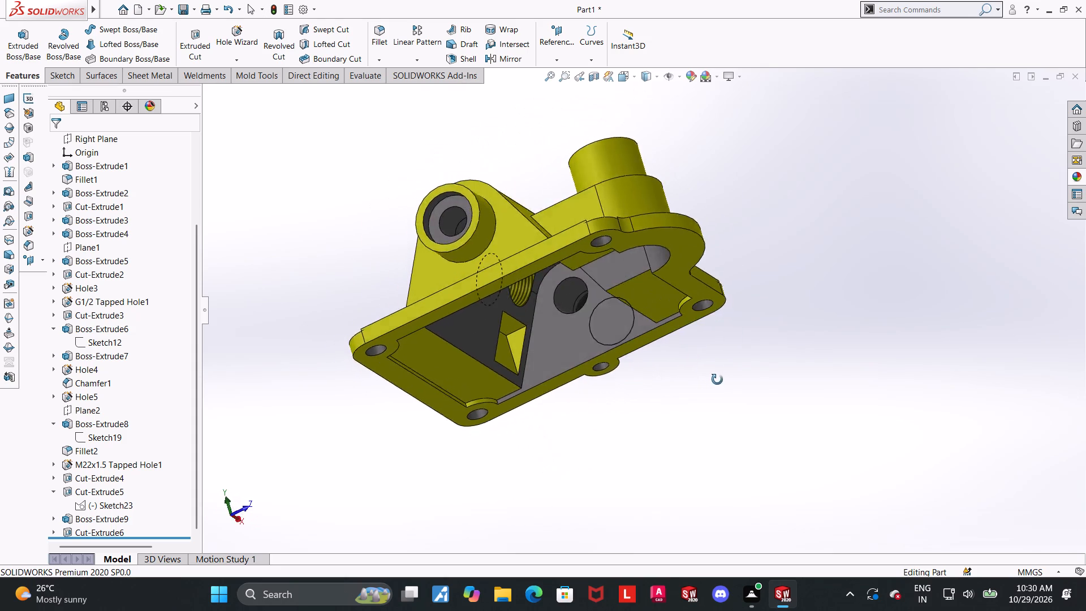
middle_drag(717, 380, 555, 96)
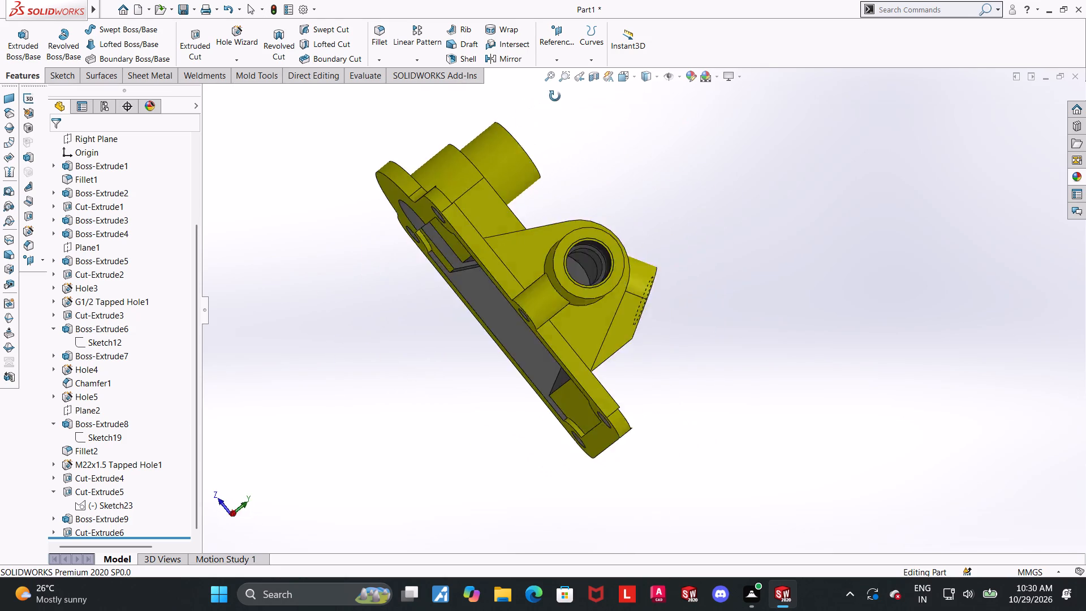
middle_drag(555, 96, 633, 97)
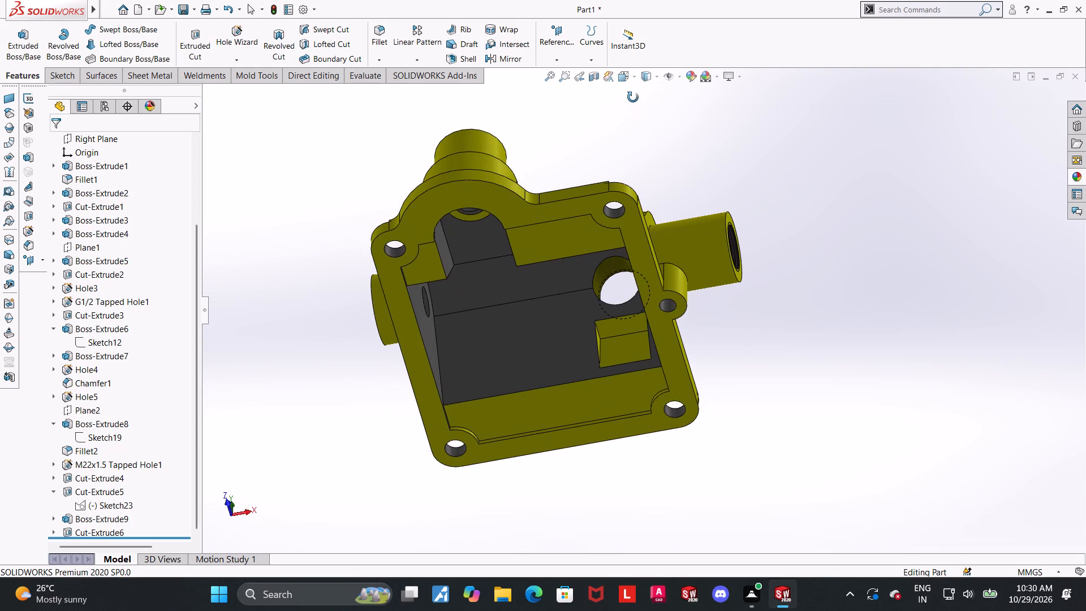
middle_drag(633, 97, 633, 97)
scroll(583, 345, down, 4)
scroll(747, 245, up, 4)
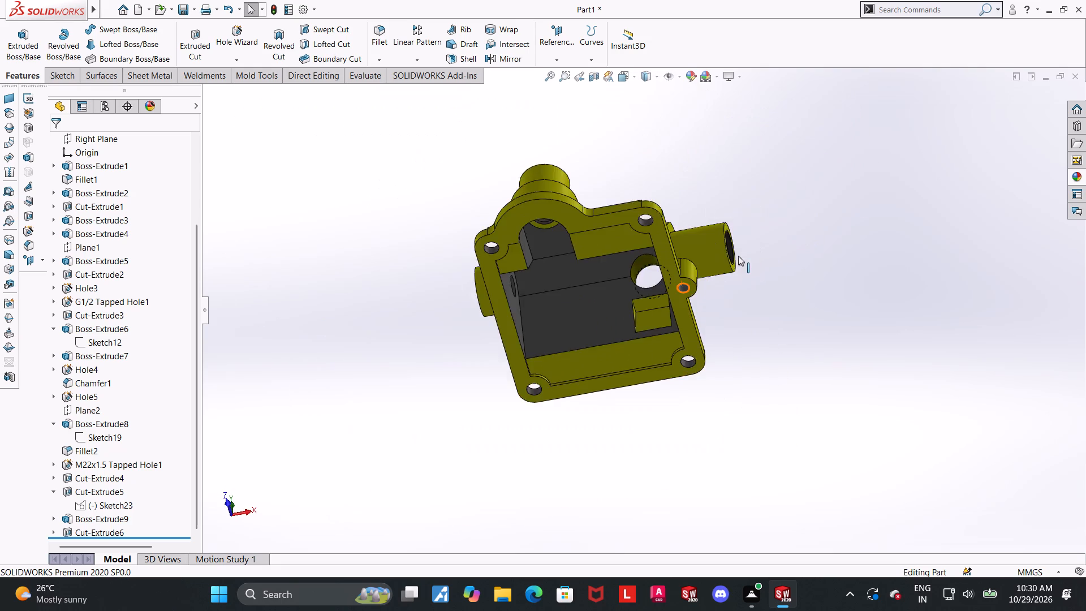
scroll(738, 256, up, 2)
Chamfer the outer rim edge of the M22x1.5 tapped hole by 1 mm at 45 degrees.
middle_drag(766, 272, 622, 319)
scroll(693, 273, down, 4)
middle_drag(529, 304, 511, 313)
scroll(562, 247, down, 4)
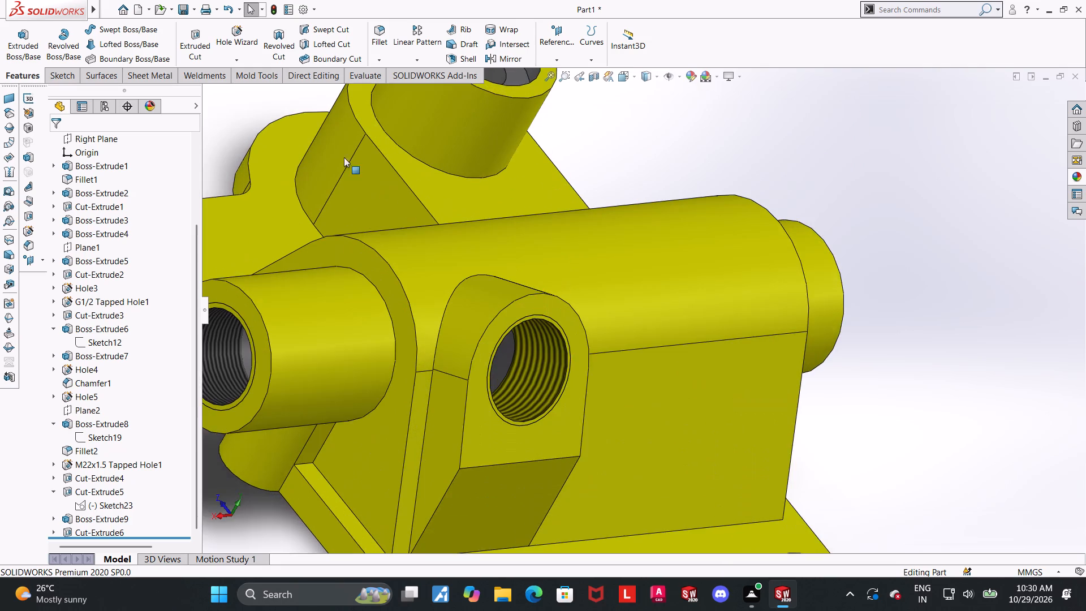
click(385, 59)
click(384, 84)
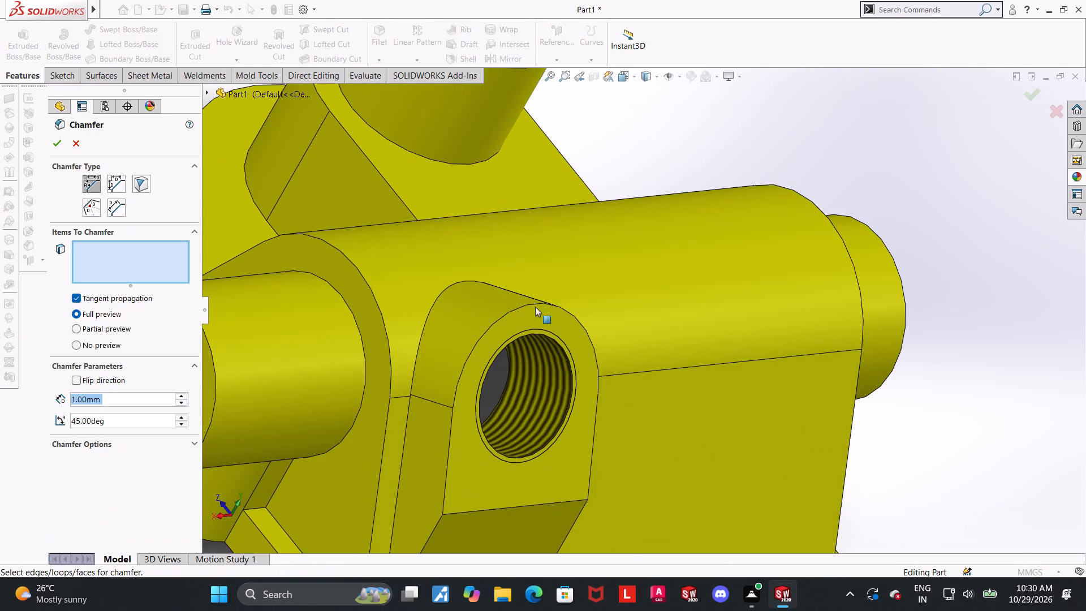
scroll(514, 341, down, 2)
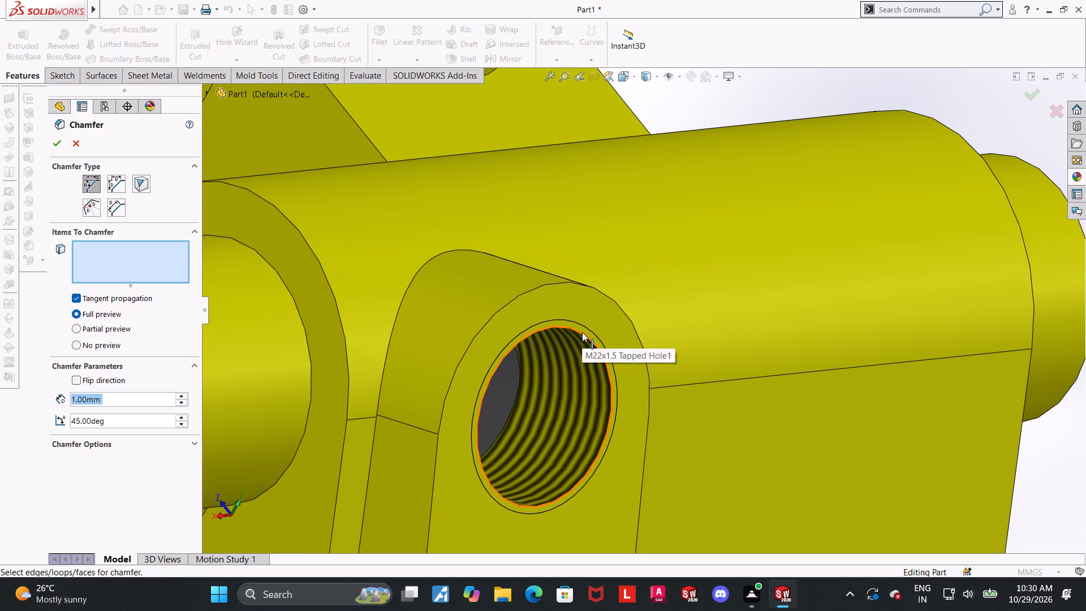
click(582, 332)
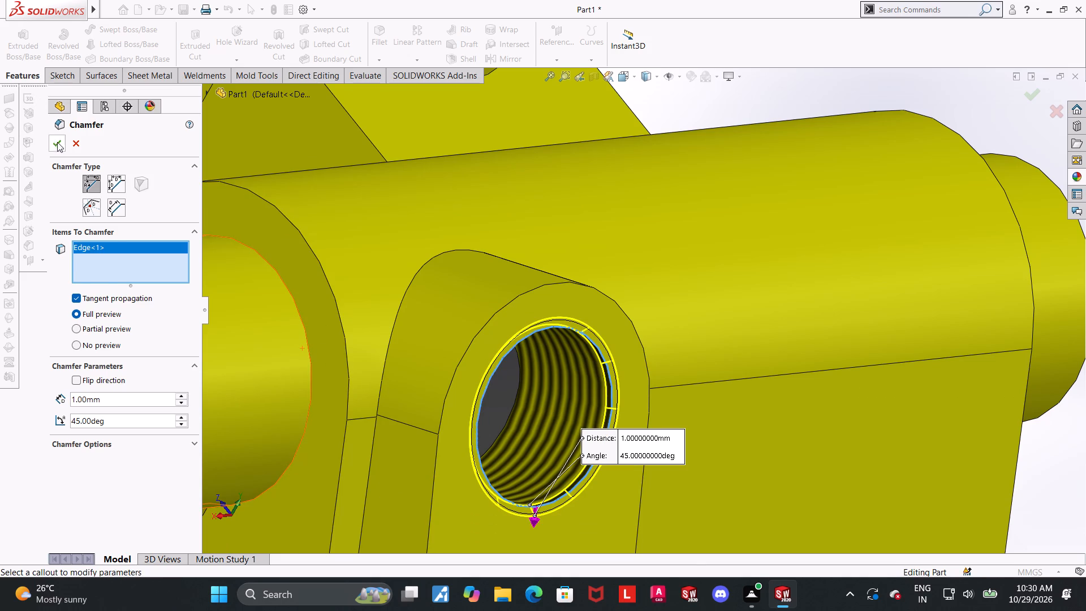
click(57, 142)
scroll(894, 354, up, 4)
scroll(982, 431, up, 3)
click(982, 426)
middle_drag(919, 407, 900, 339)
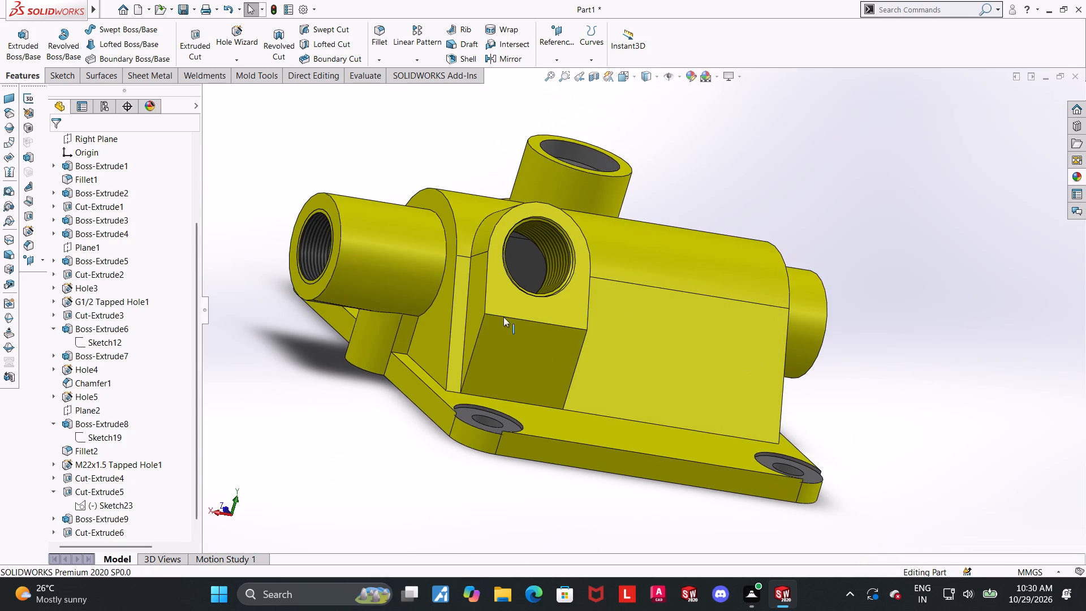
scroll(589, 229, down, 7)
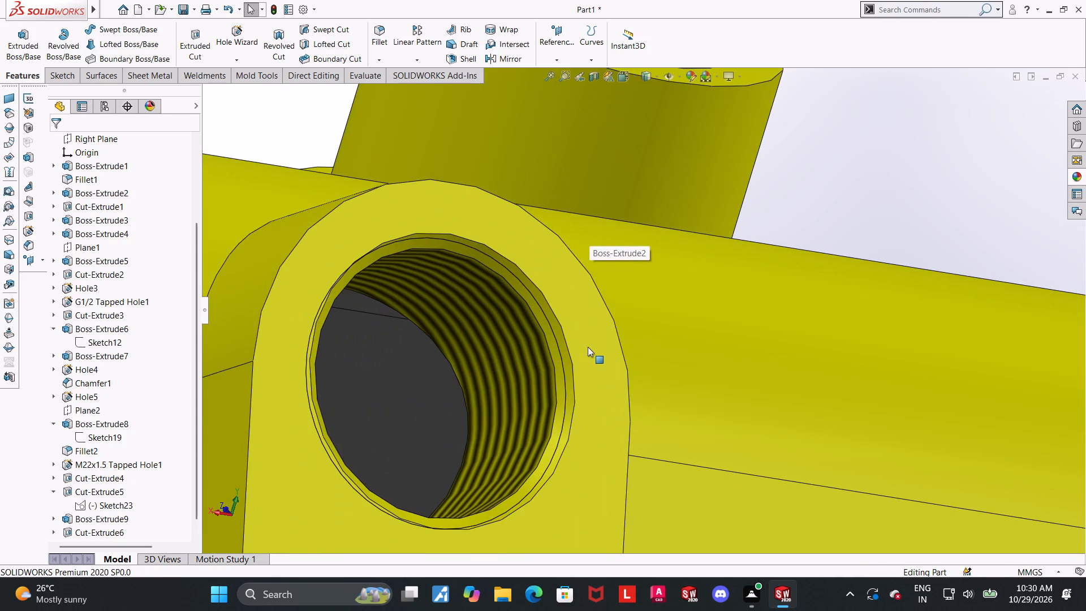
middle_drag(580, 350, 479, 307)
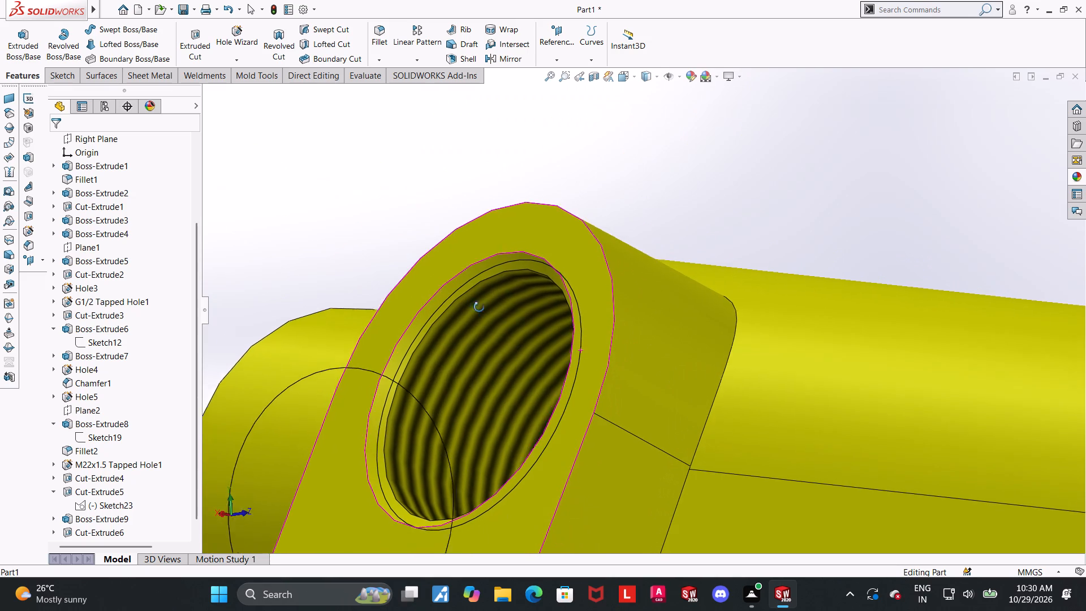
Set the M22x1.5 tapped hole's rim chamfer distance to 1.5 mm.
middle_drag(479, 307, 488, 320)
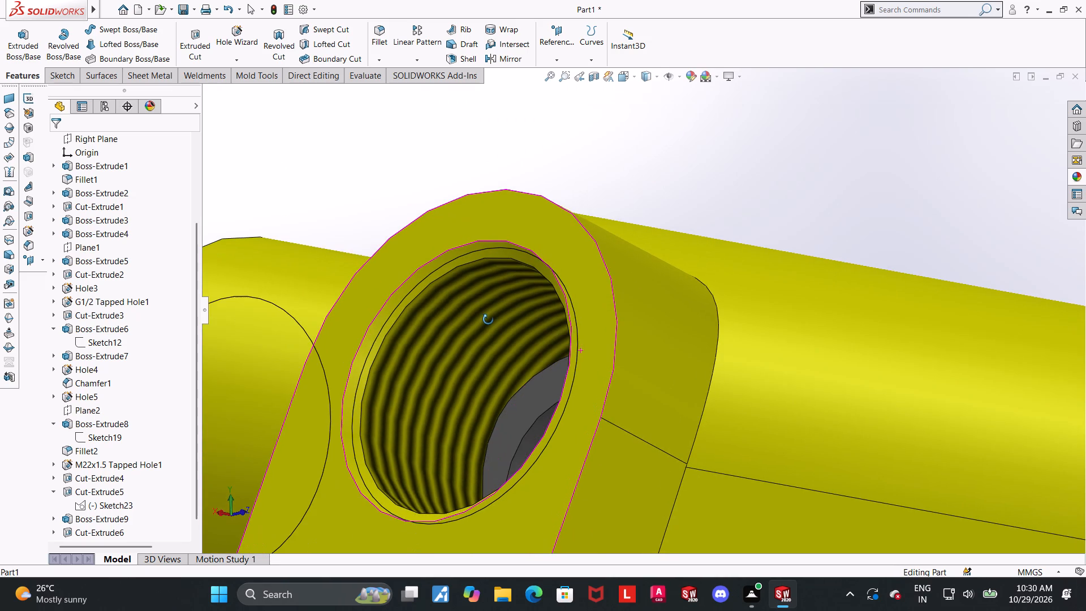
middle_drag(488, 320, 486, 322)
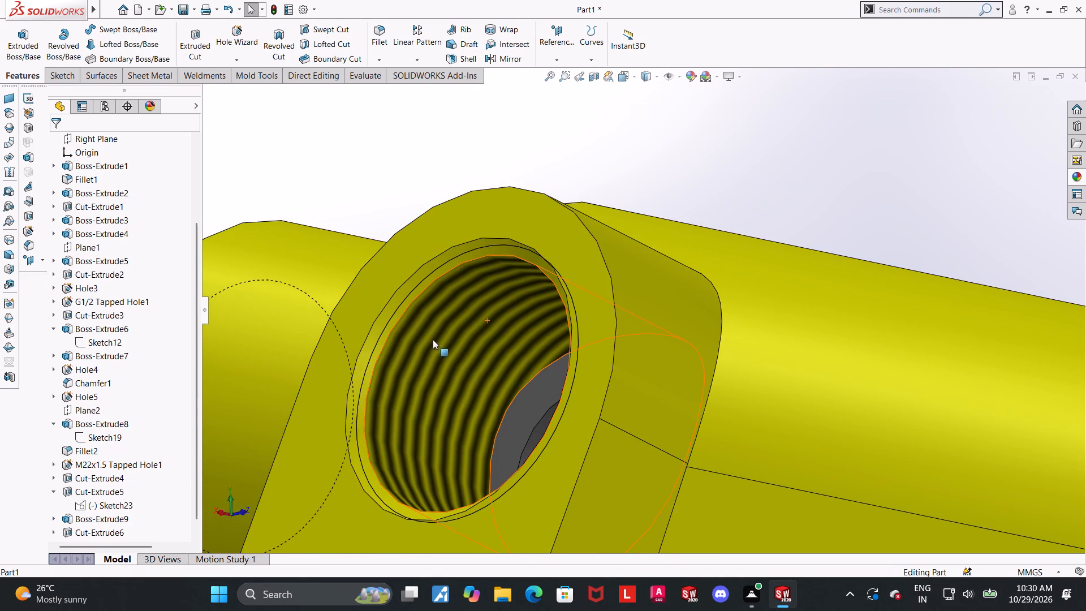
scroll(146, 439, down, 5)
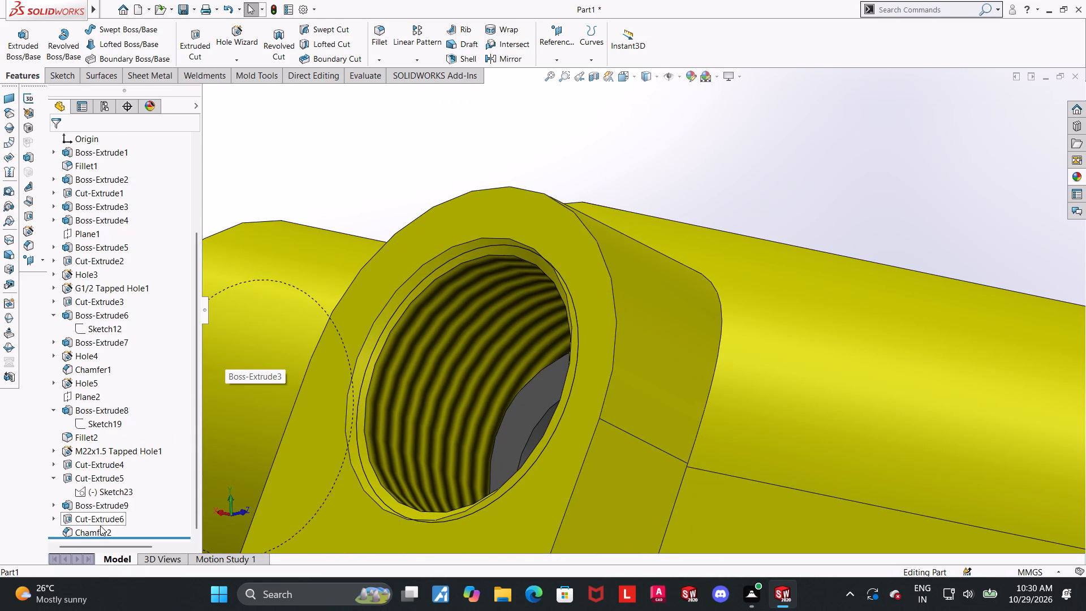
click(100, 526)
click(110, 494)
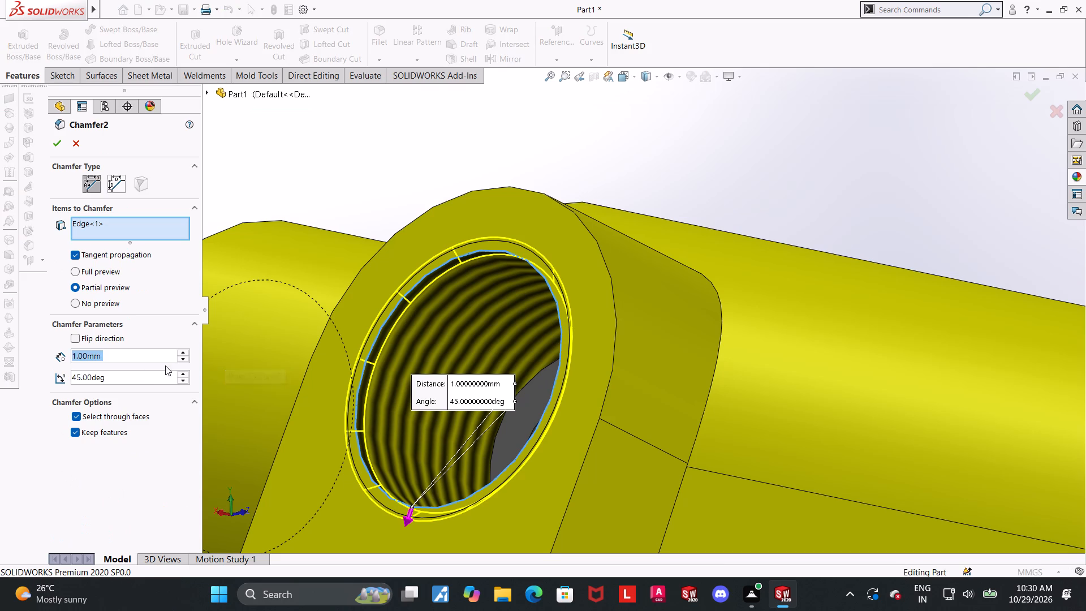
key(1)
text(.5)
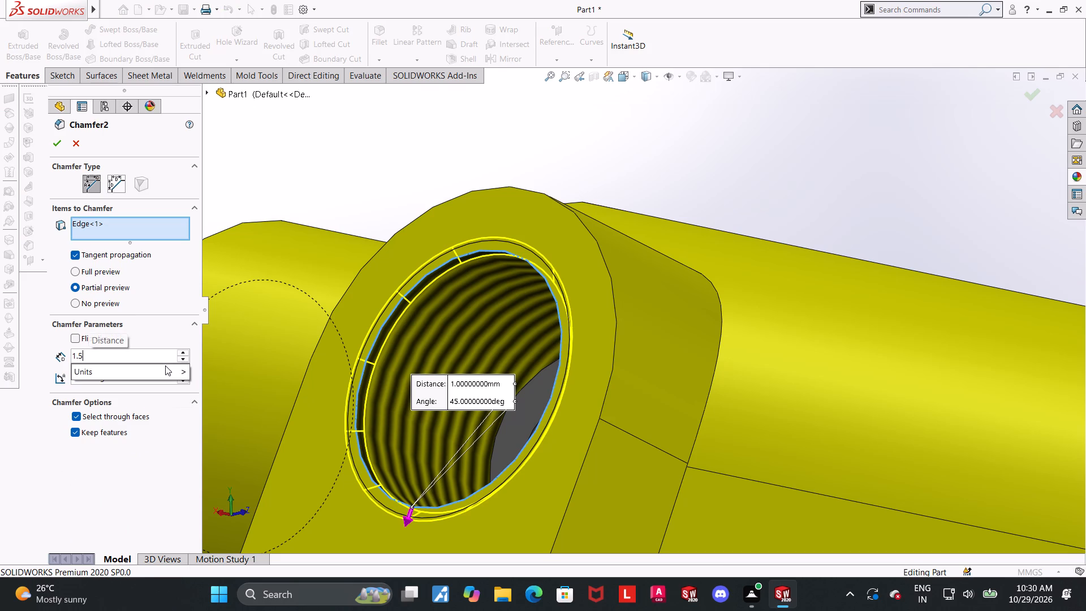
key(Return)
click(61, 145)
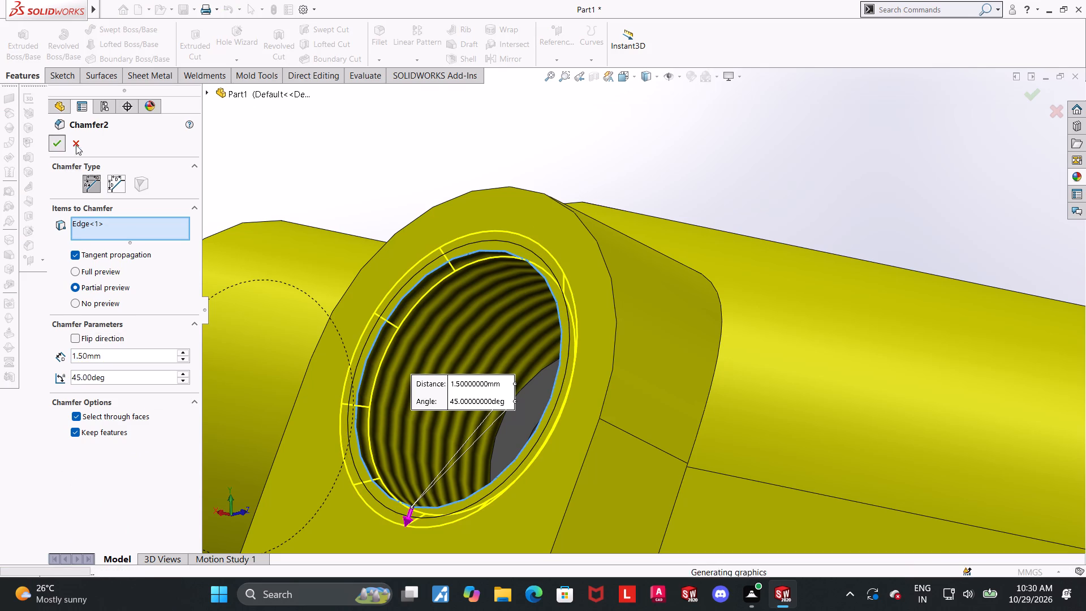
Examine the housing from isometric, low side and opposite end views, checking the chamfered tapped boss and the remaining sharp edges.
scroll(613, 236, up, 7)
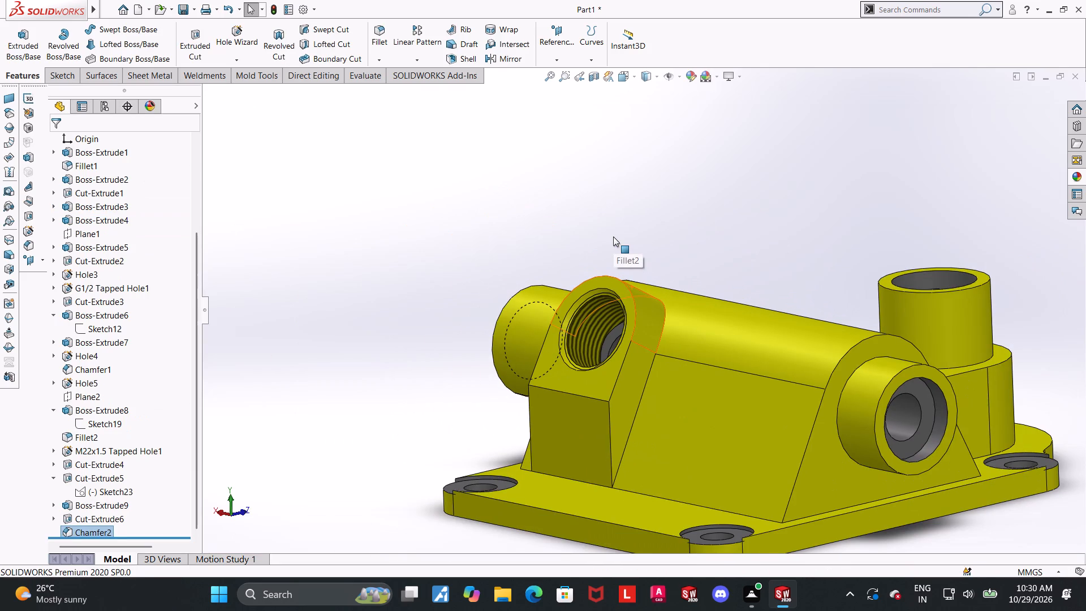
scroll(613, 236, up, 2)
scroll(613, 236, down, 2)
scroll(613, 236, up, 2)
scroll(770, 368, down, 2)
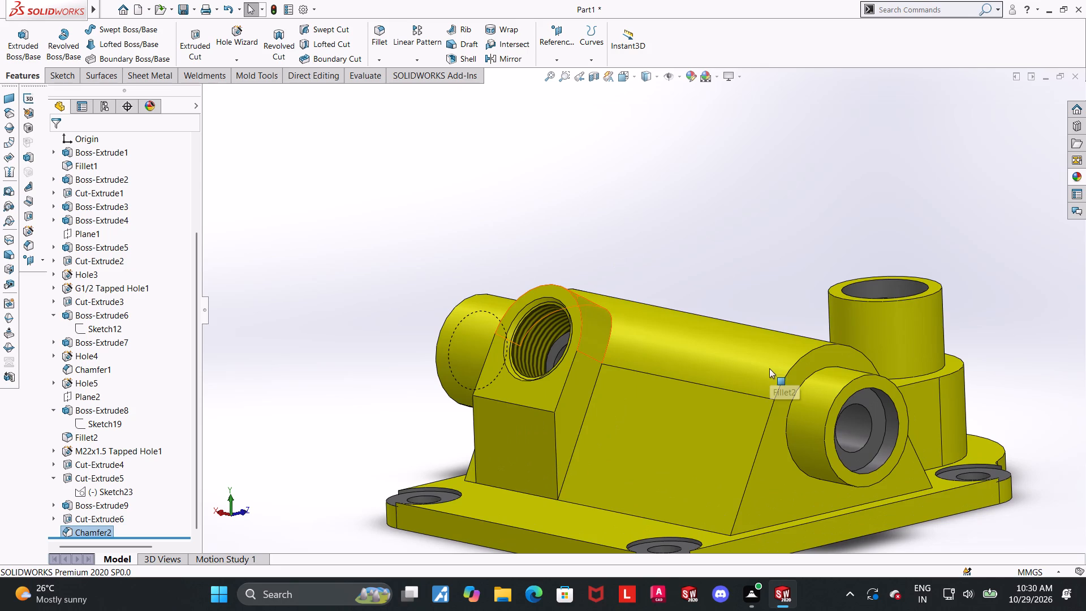
scroll(674, 356, down, 3)
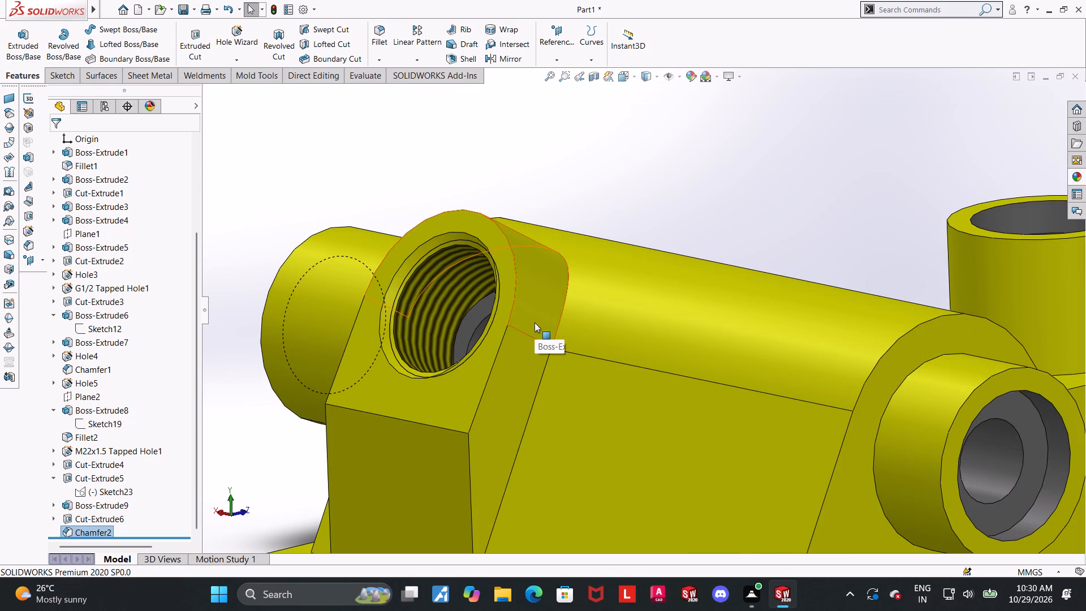
scroll(535, 320, up, 3)
click(791, 204)
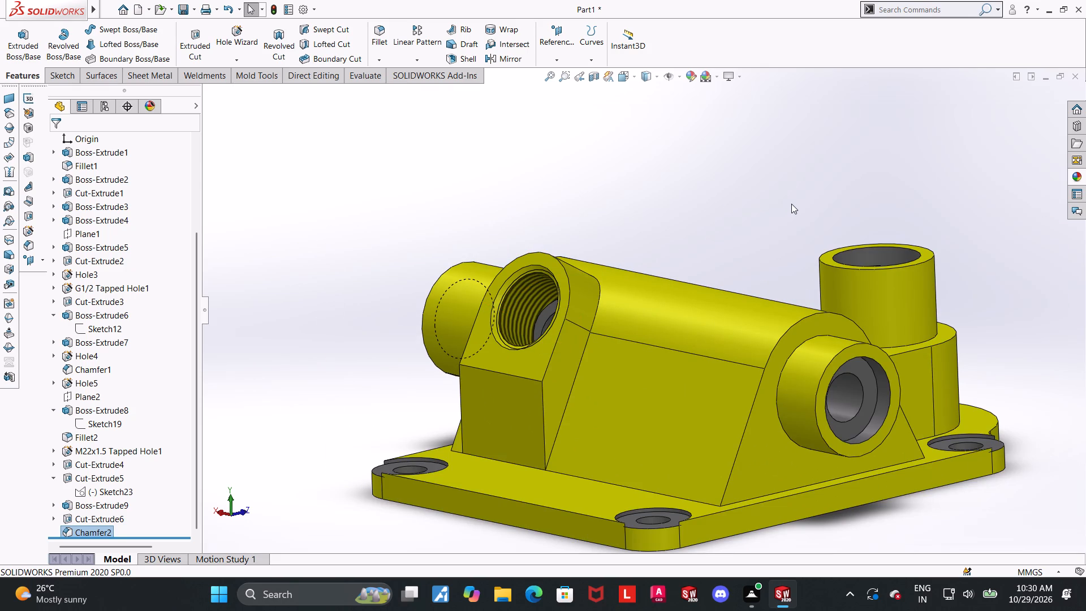
key(ctrl+7)
scroll(922, 294, up, 2)
scroll(778, 294, down, 2)
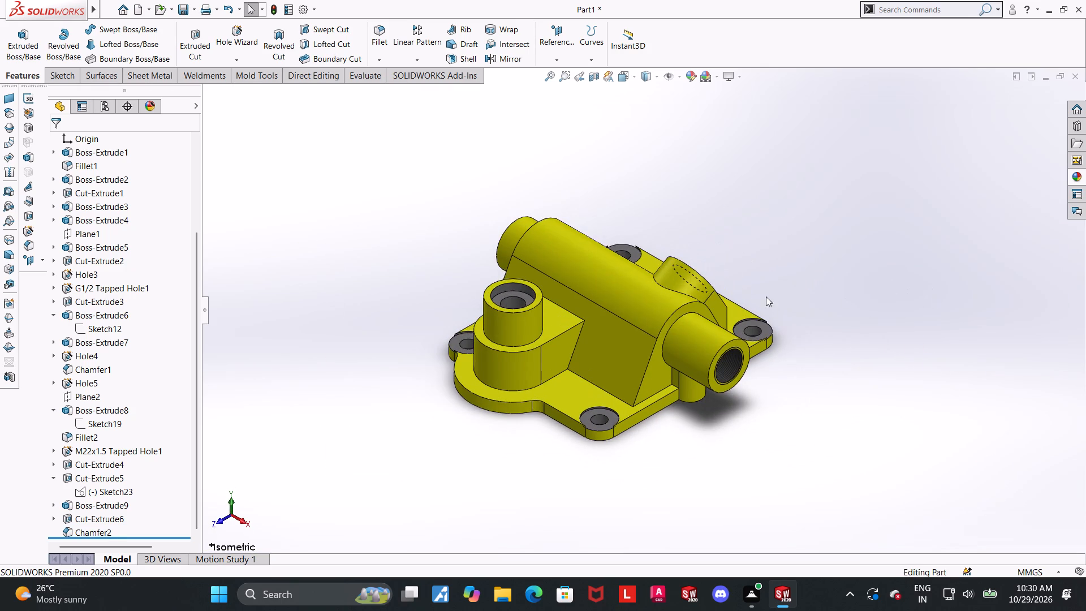
scroll(582, 397, up, 1)
scroll(582, 395, down, 1)
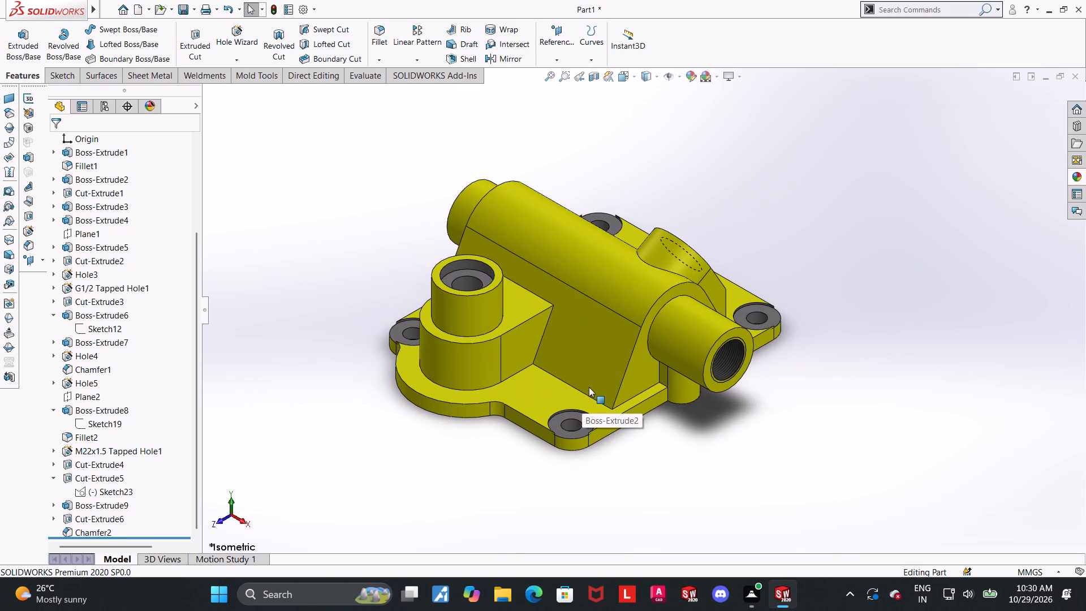
click(898, 395)
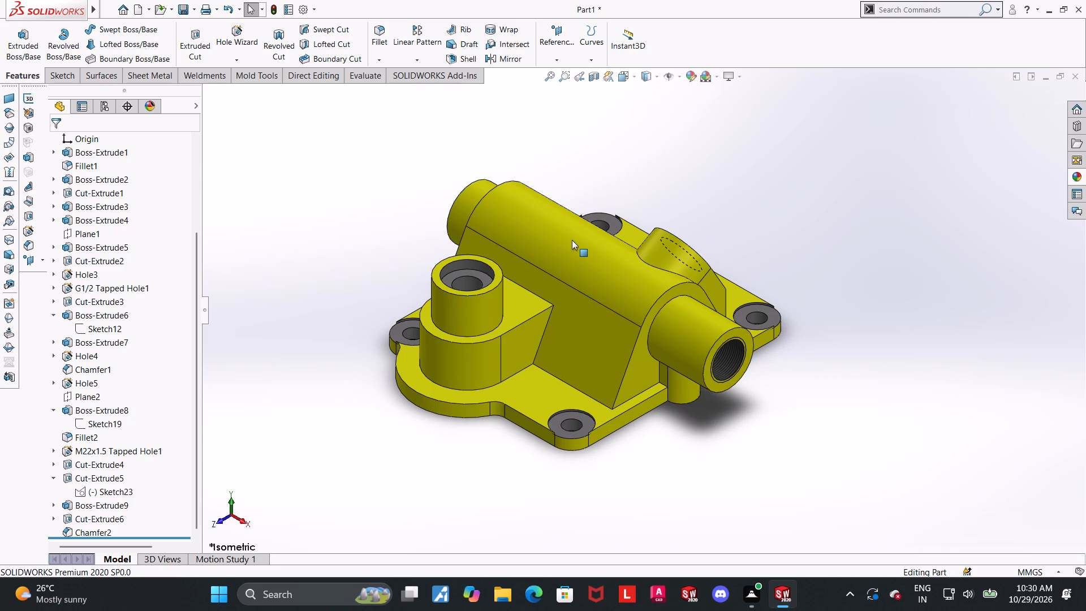
scroll(572, 240, down, 1)
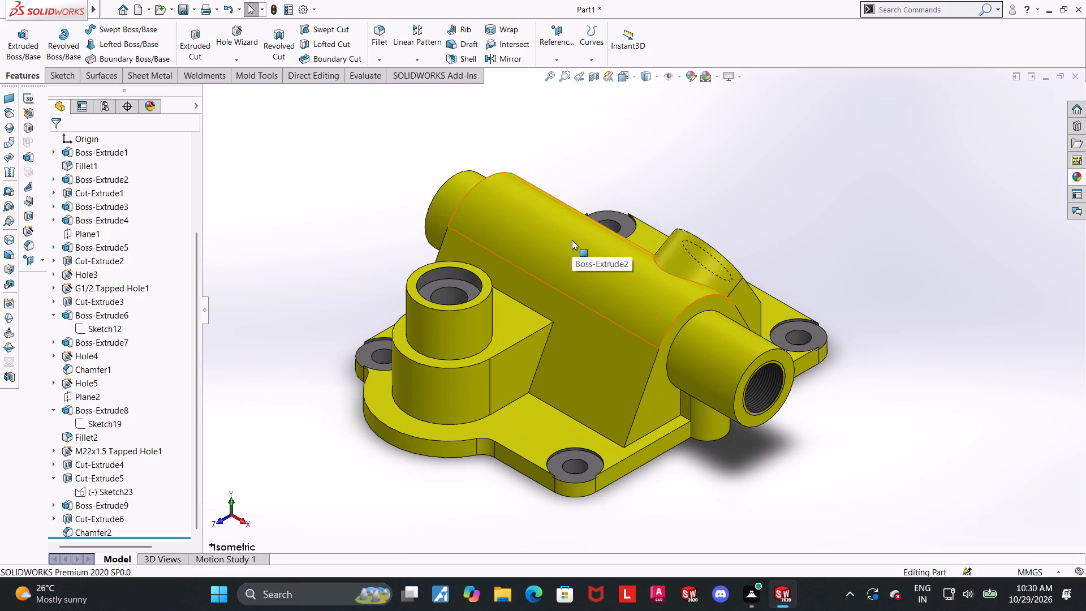
middle_drag(598, 307, 592, 197)
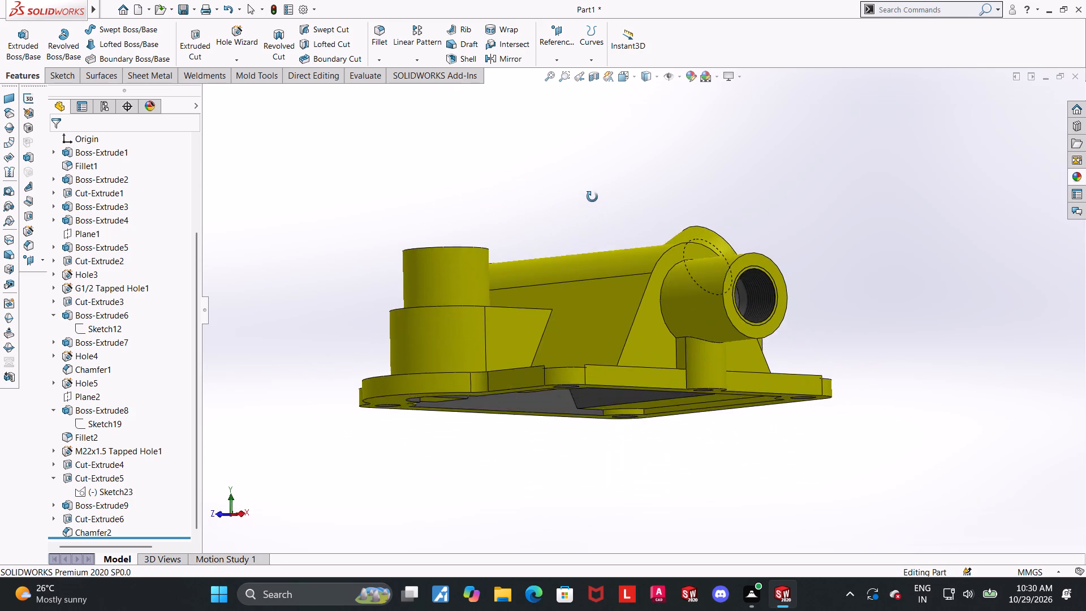
middle_drag(592, 197, 577, 210)
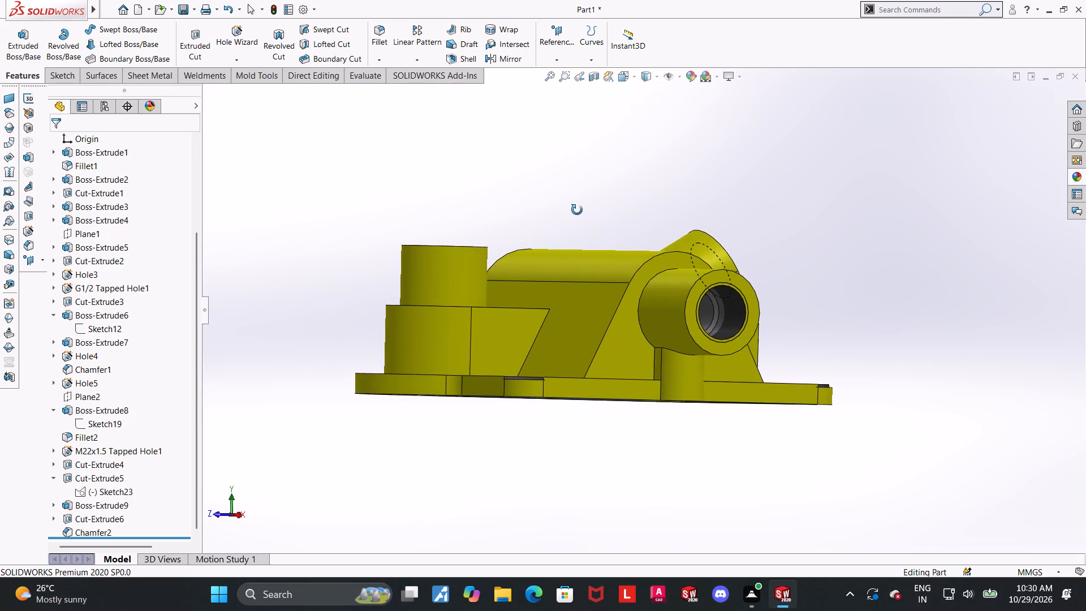
middle_drag(577, 210, 729, 231)
scroll(590, 214, up, 1)
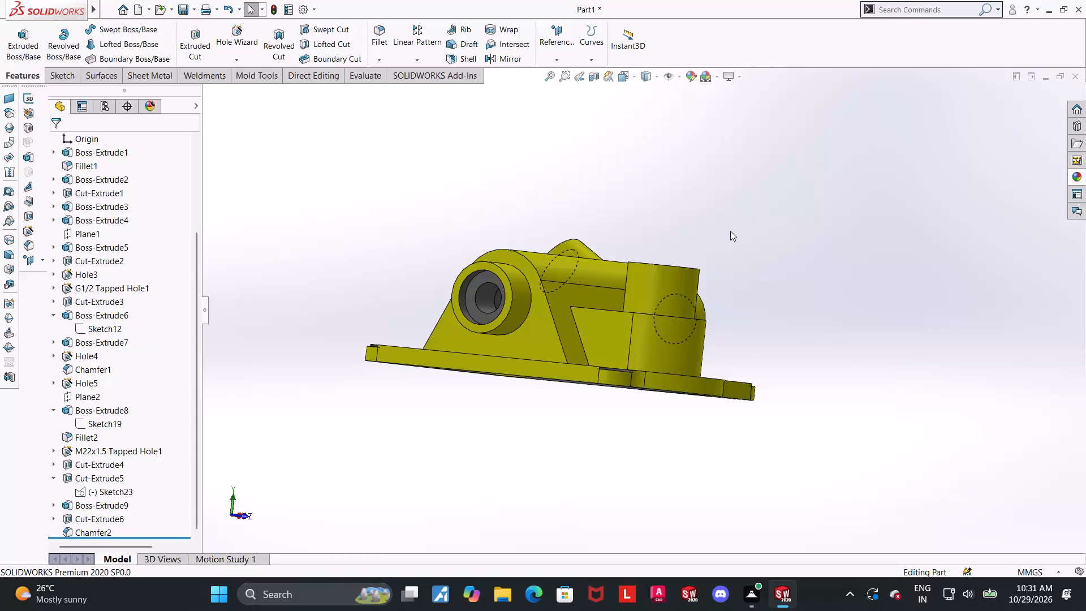
scroll(775, 213, up, 1)
middle_drag(766, 240, 752, 287)
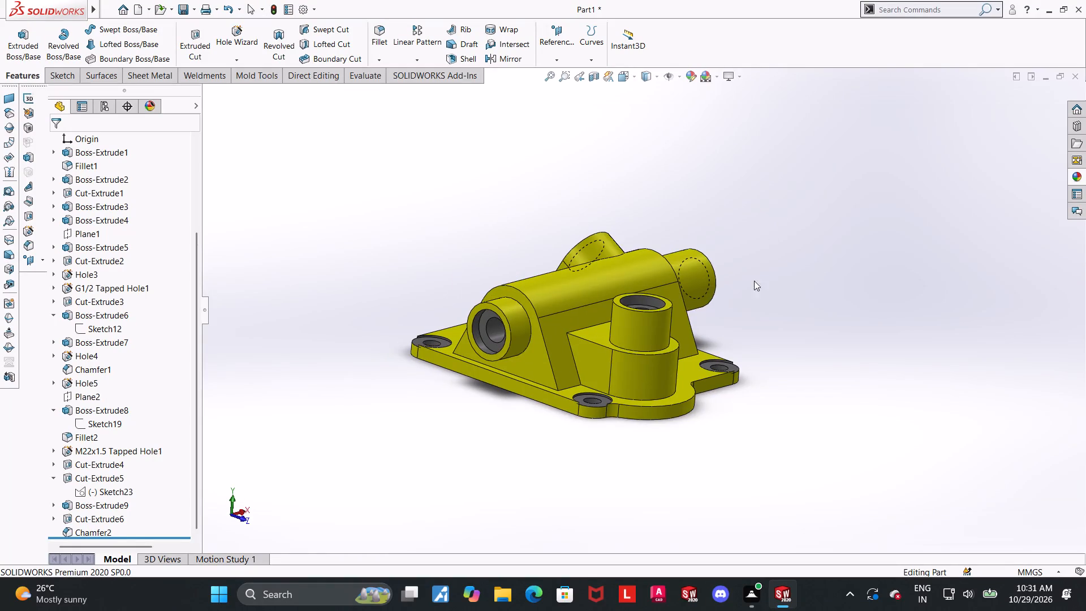
scroll(697, 264, down, 1)
Set up a constant-size fillet with a symmetric radius of 2 mm.
click(385, 25)
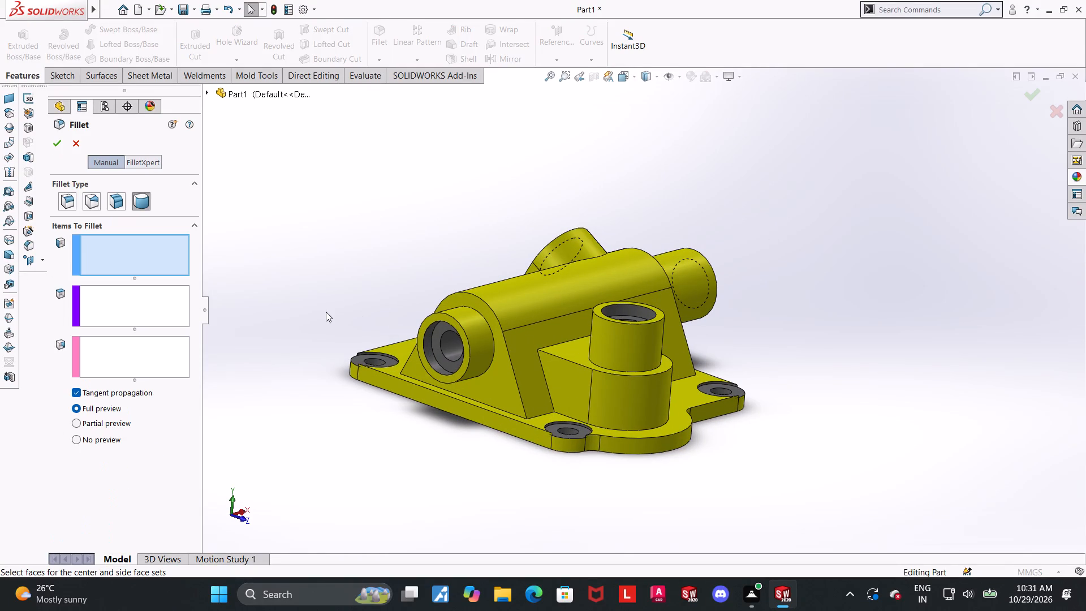
key(2)
click(66, 200)
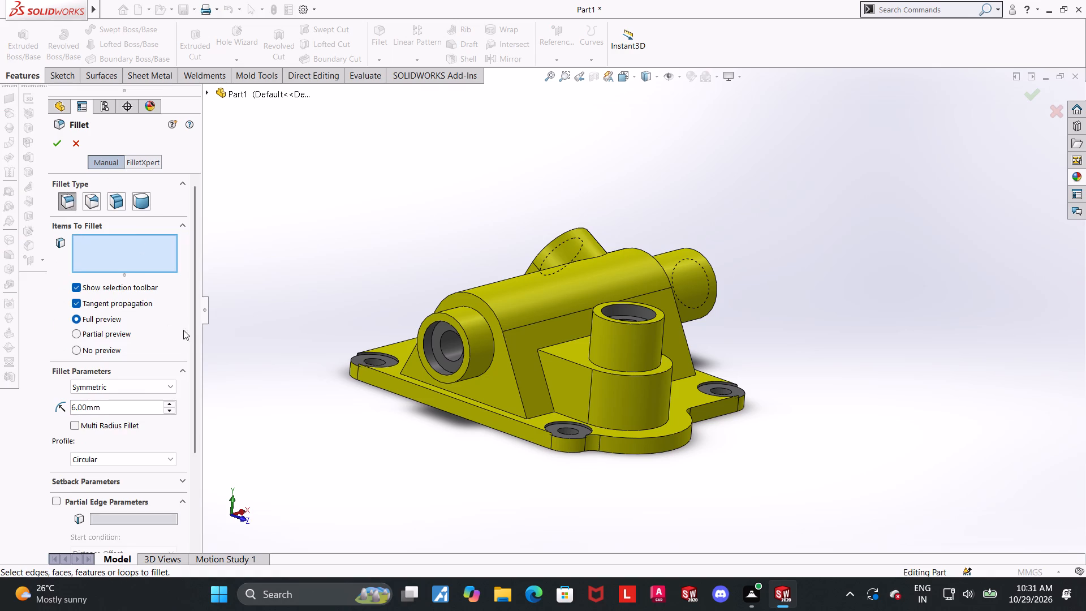
key(2)
drag(127, 403, 0, 402)
key(2)
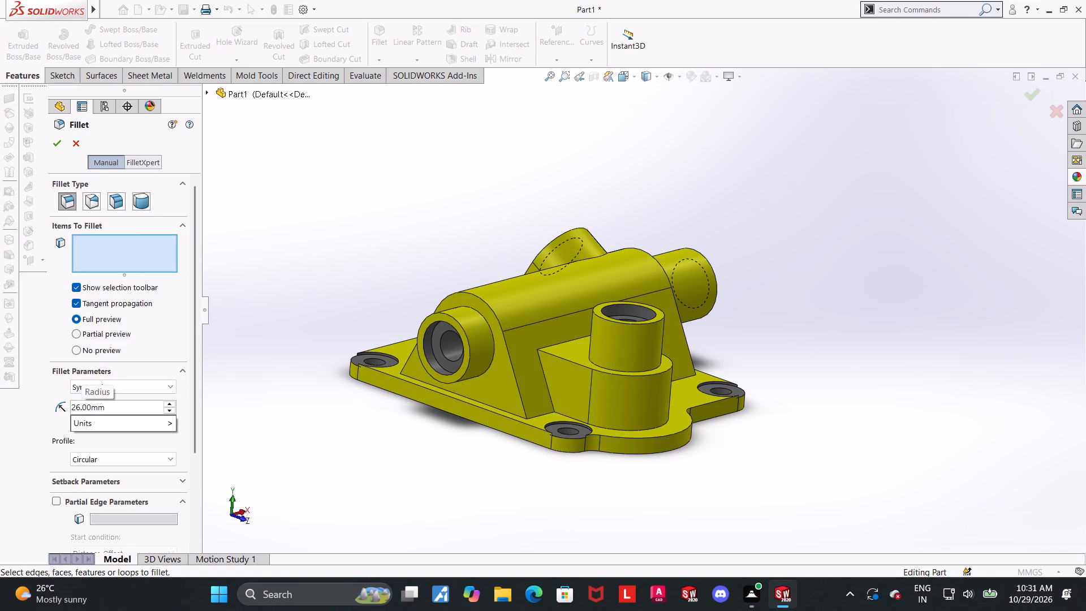
drag(116, 409, 0, 403)
key(2)
key(Return)
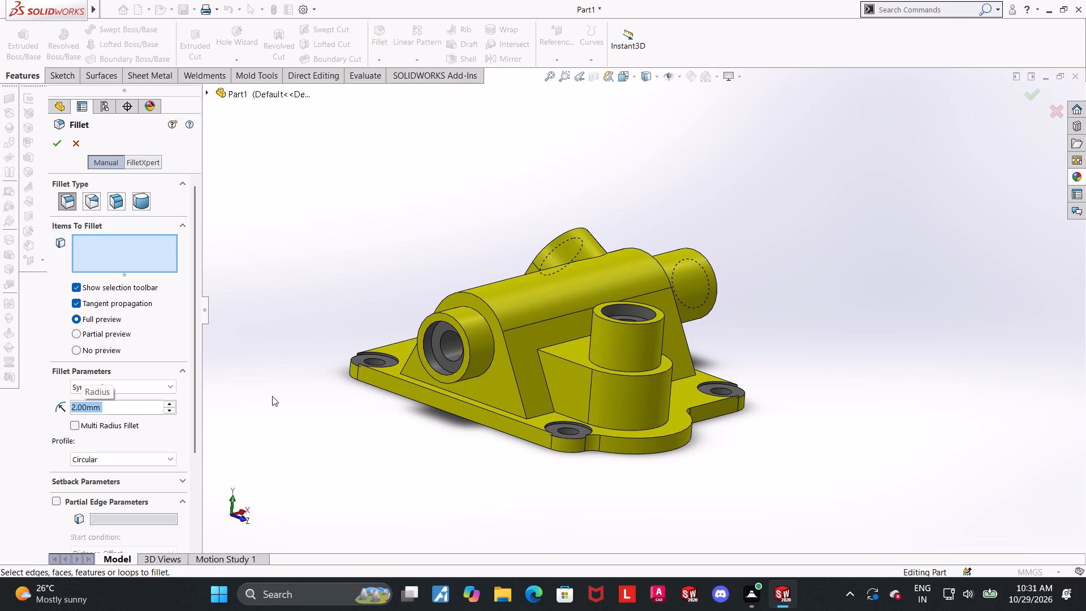
Add the arched edge where the M22x1.5 tapped boss meets the body to the 2 mm fillet.
scroll(487, 364, up, 1)
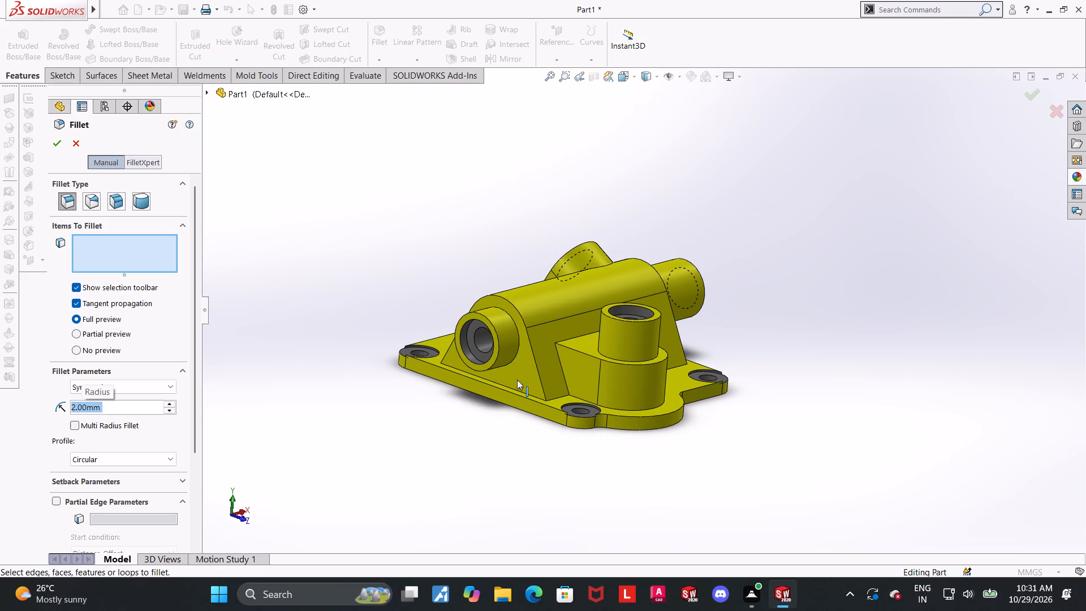
scroll(623, 330, down, 2)
middle_drag(712, 375, 679, 358)
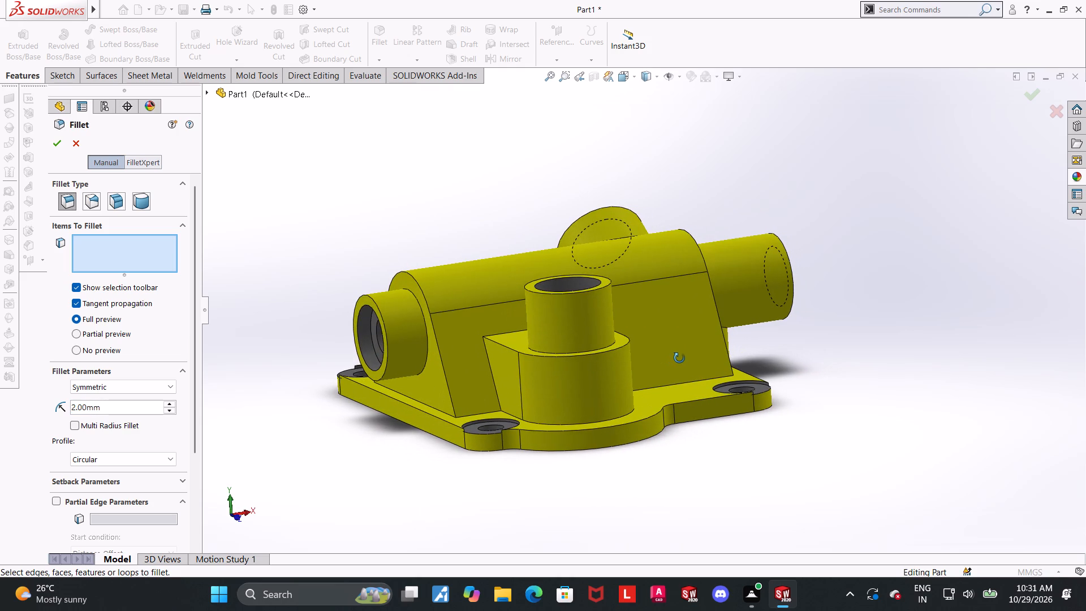
middle_drag(679, 358, 688, 358)
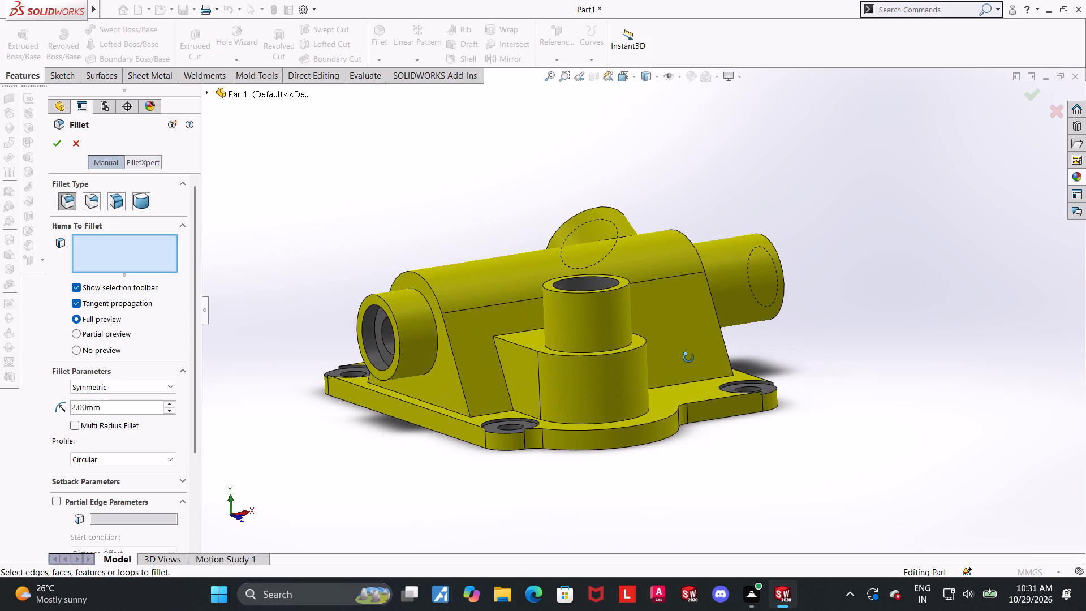
middle_drag(688, 358, 701, 363)
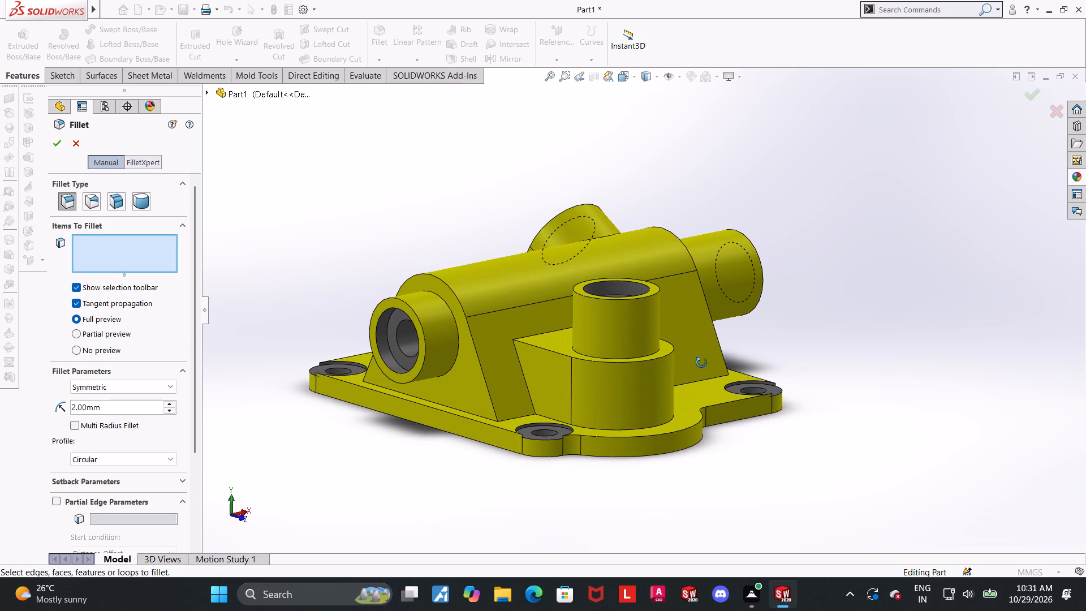
middle_drag(701, 363, 679, 264)
middle_drag(699, 385, 689, 294)
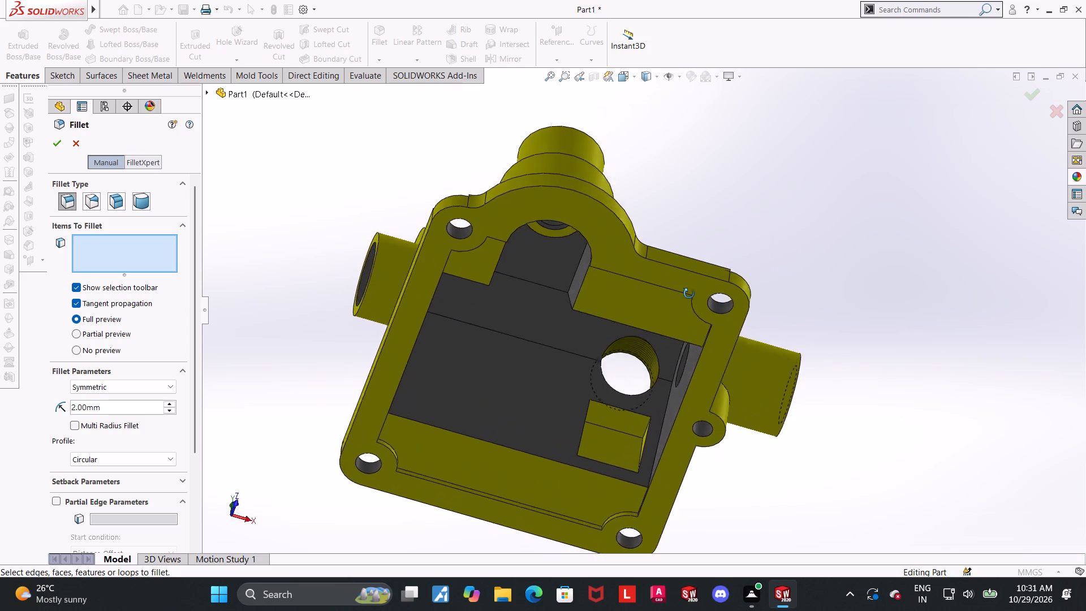
middle_drag(689, 294, 688, 287)
middle_drag(694, 396, 704, 356)
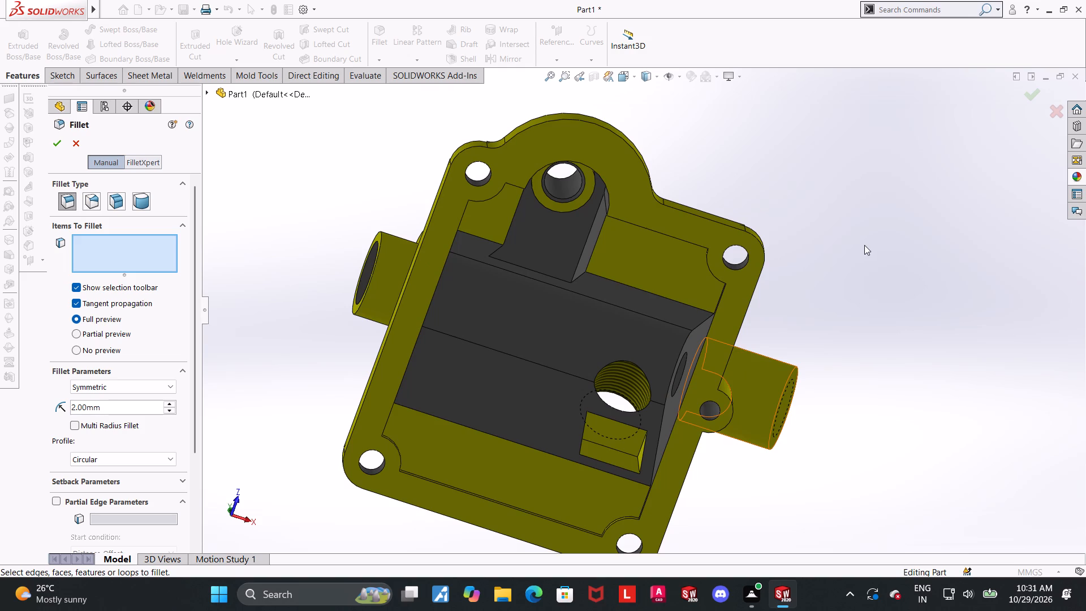
middle_drag(864, 247, 906, 454)
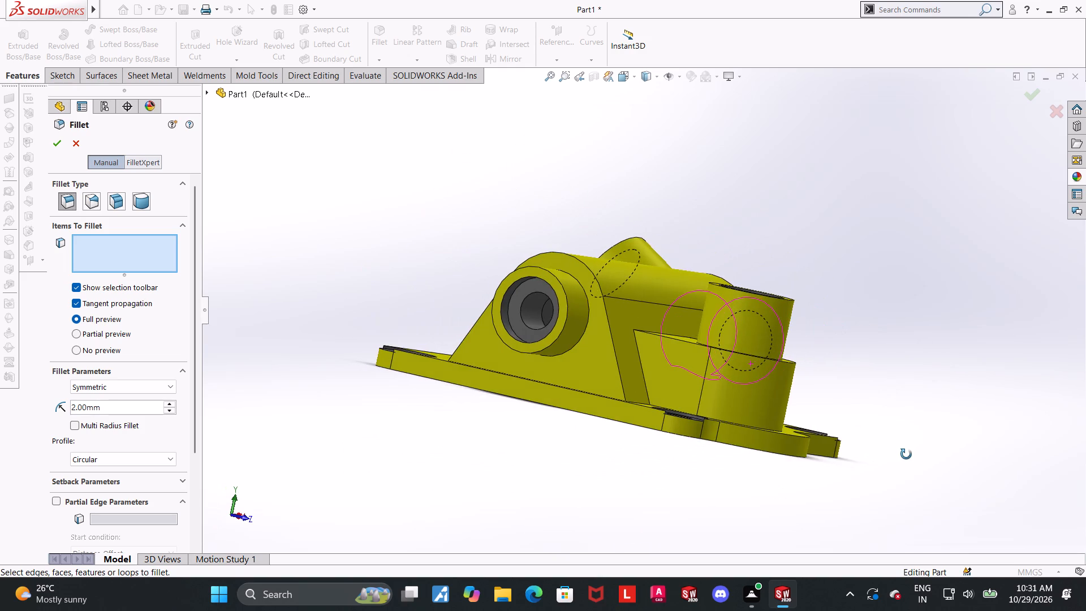
middle_drag(906, 454, 912, 481)
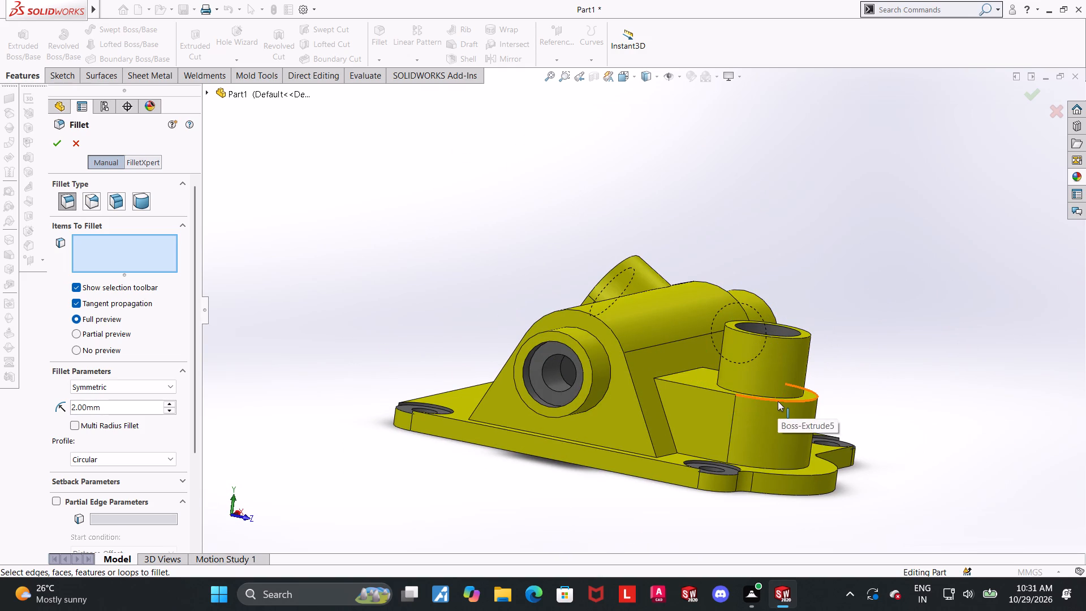
middle_drag(825, 404, 815, 436)
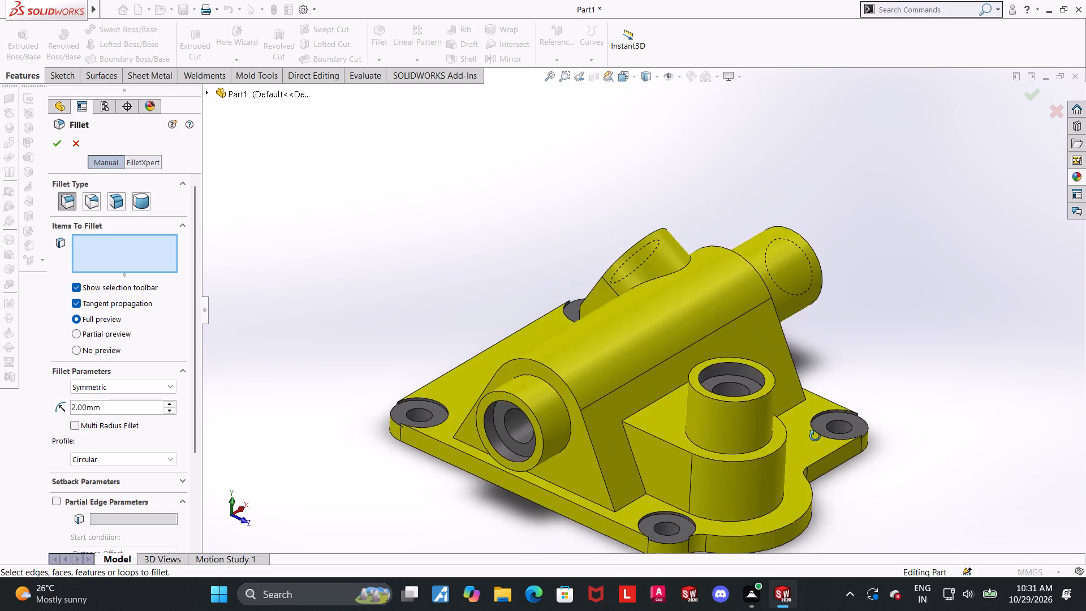
middle_drag(815, 436, 907, 498)
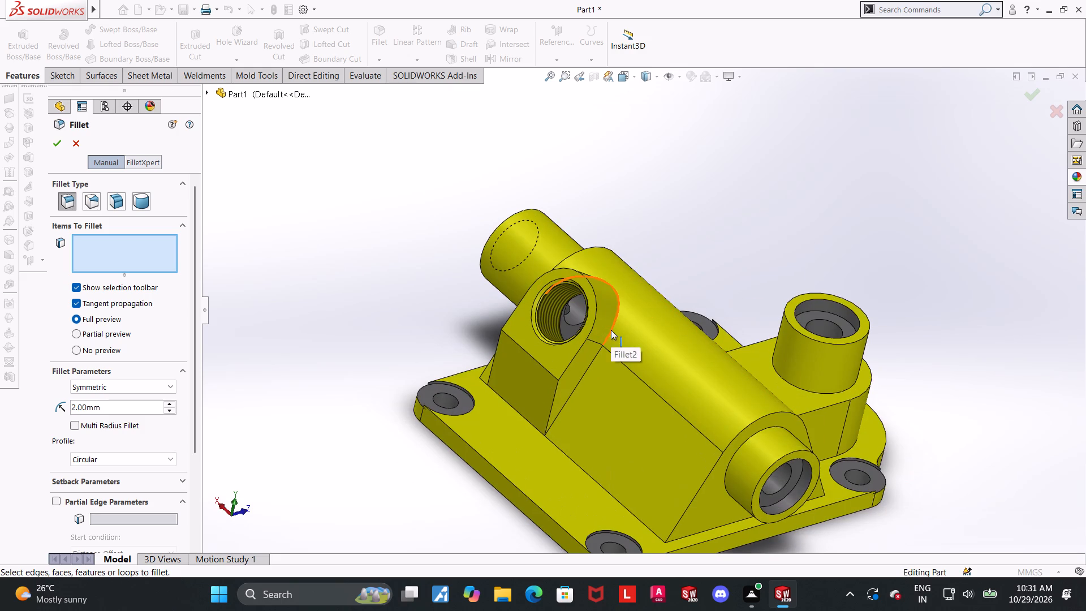
click(611, 330)
scroll(701, 376, up, 3)
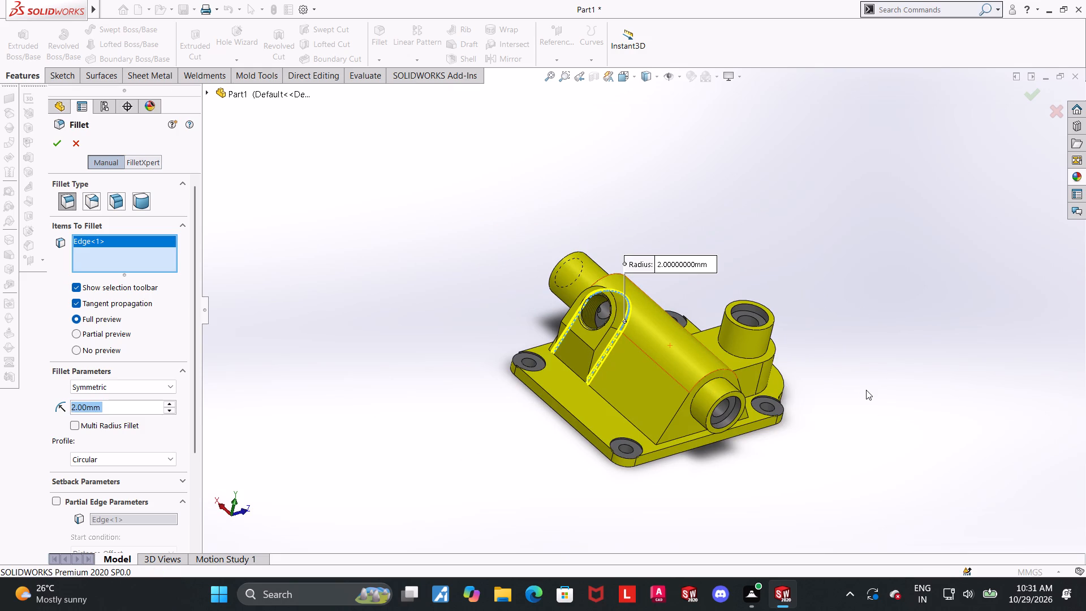
scroll(714, 340, up, 1)
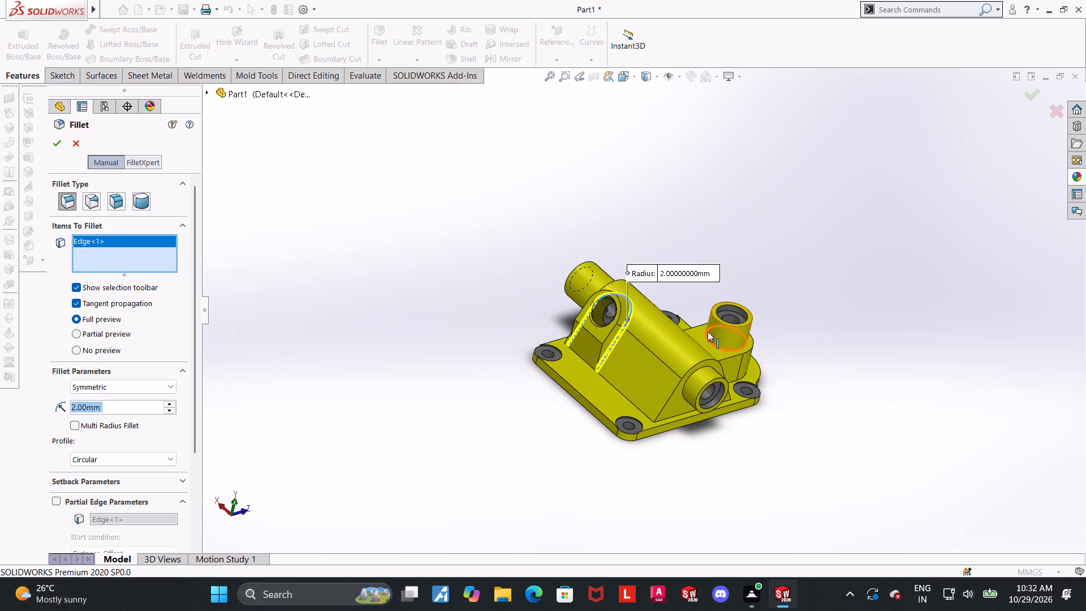
Add the arched end outline of the body around the short counterbored boss to the 2 mm fillet.
scroll(706, 327, down, 3)
middle_drag(762, 368, 731, 350)
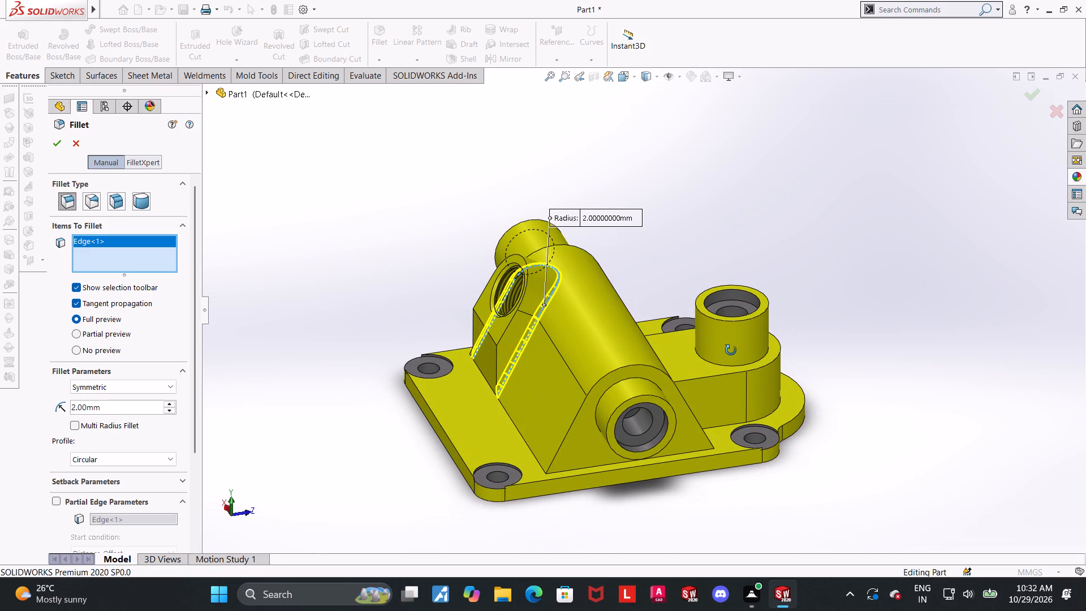
middle_drag(731, 350, 729, 350)
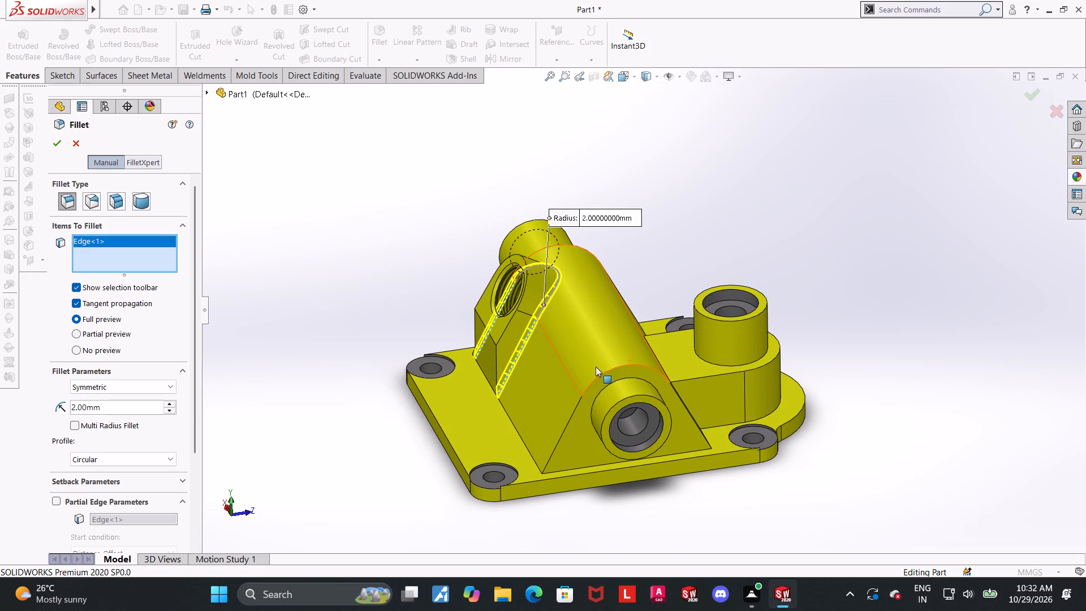
middle_drag(614, 375, 532, 372)
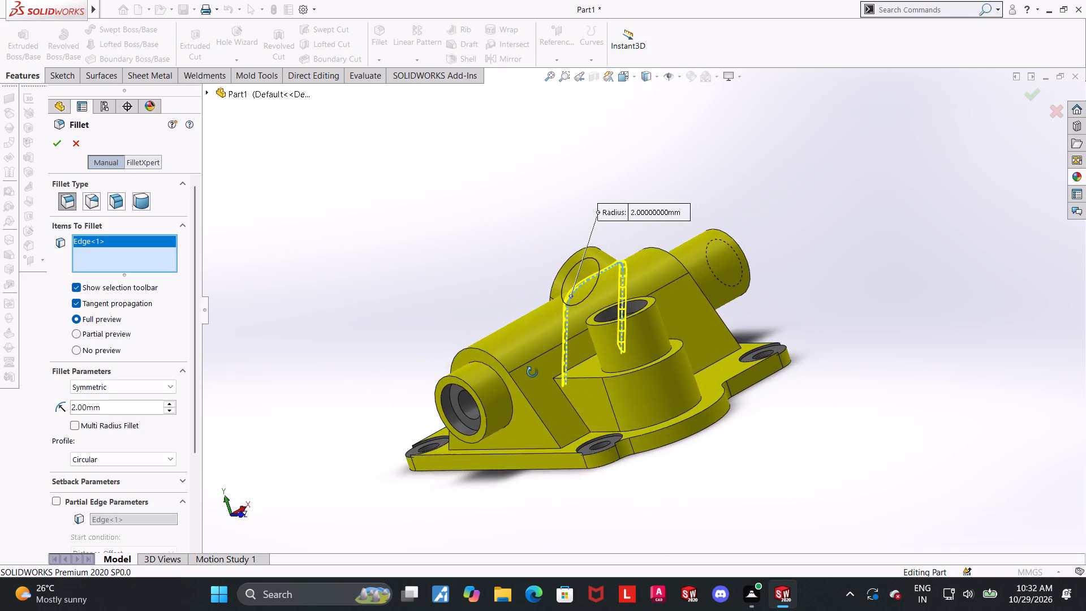
middle_drag(532, 372, 536, 374)
middle_drag(593, 426, 666, 402)
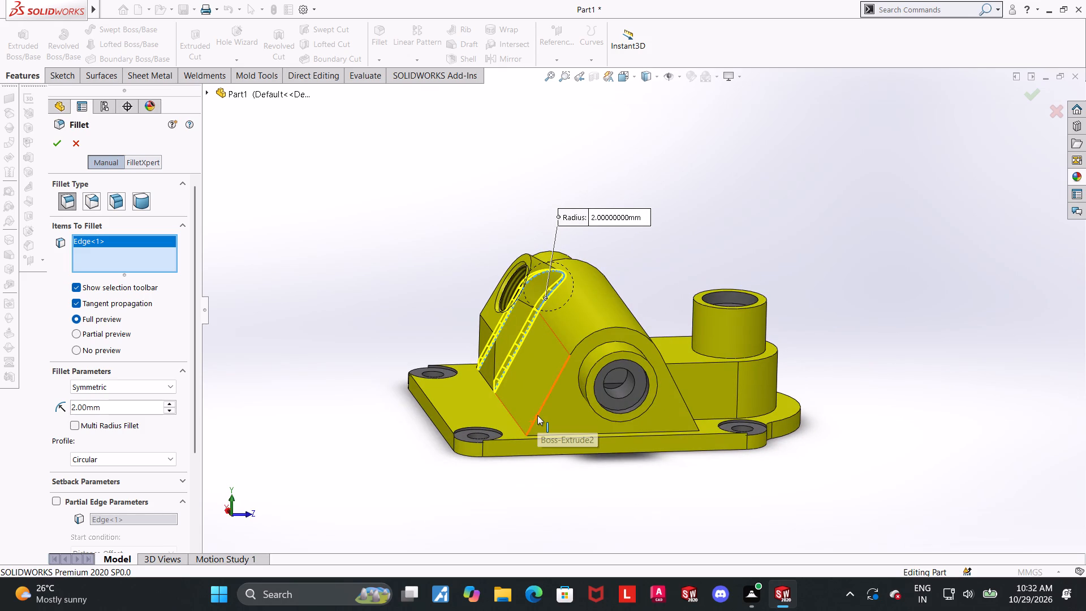
click(537, 415)
middle_drag(572, 389, 688, 411)
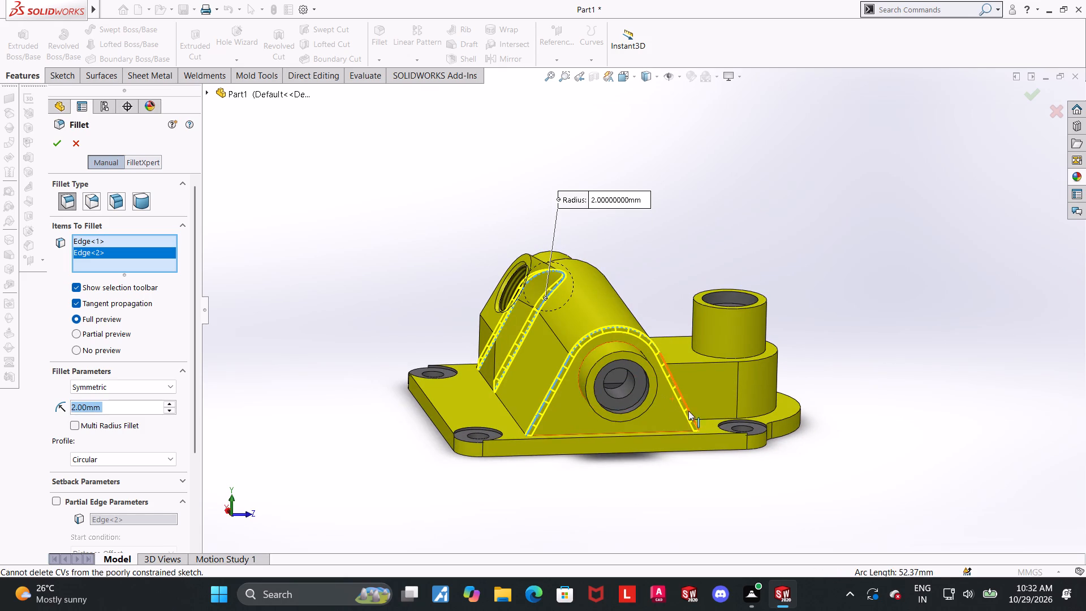
middle_drag(688, 411, 741, 459)
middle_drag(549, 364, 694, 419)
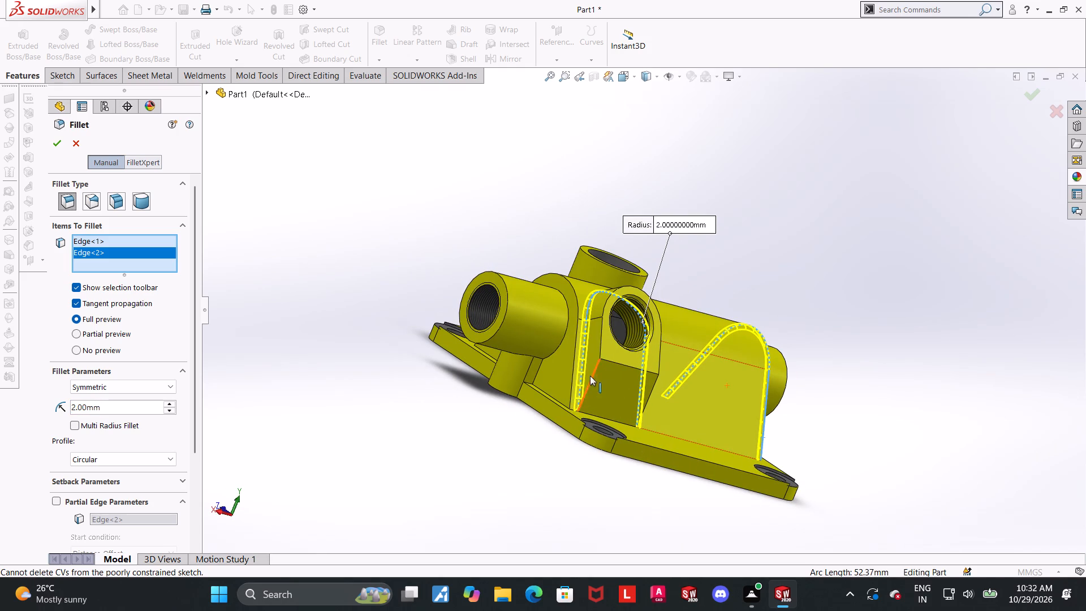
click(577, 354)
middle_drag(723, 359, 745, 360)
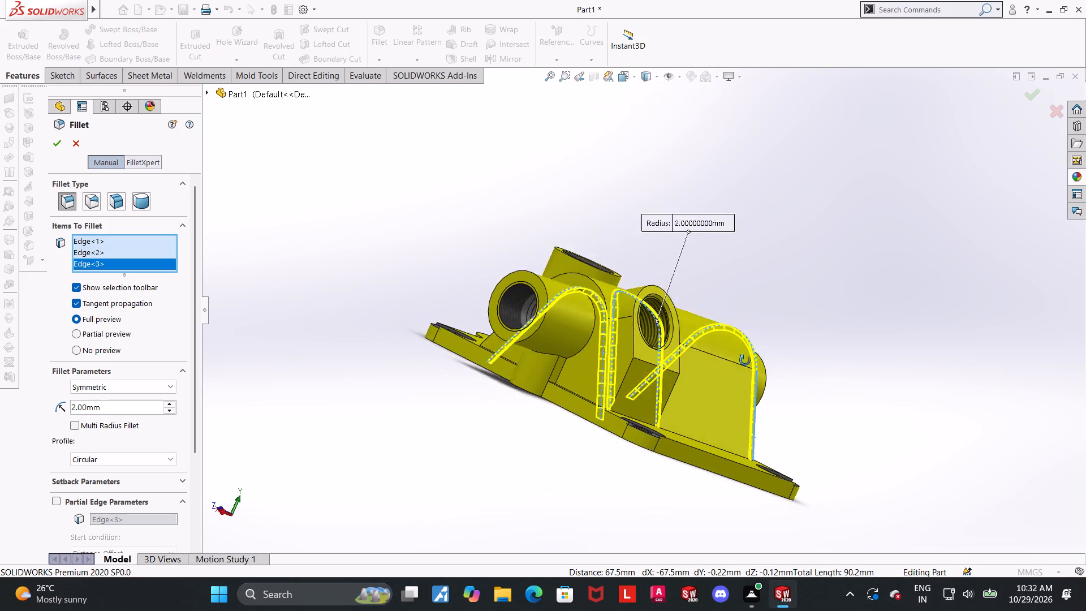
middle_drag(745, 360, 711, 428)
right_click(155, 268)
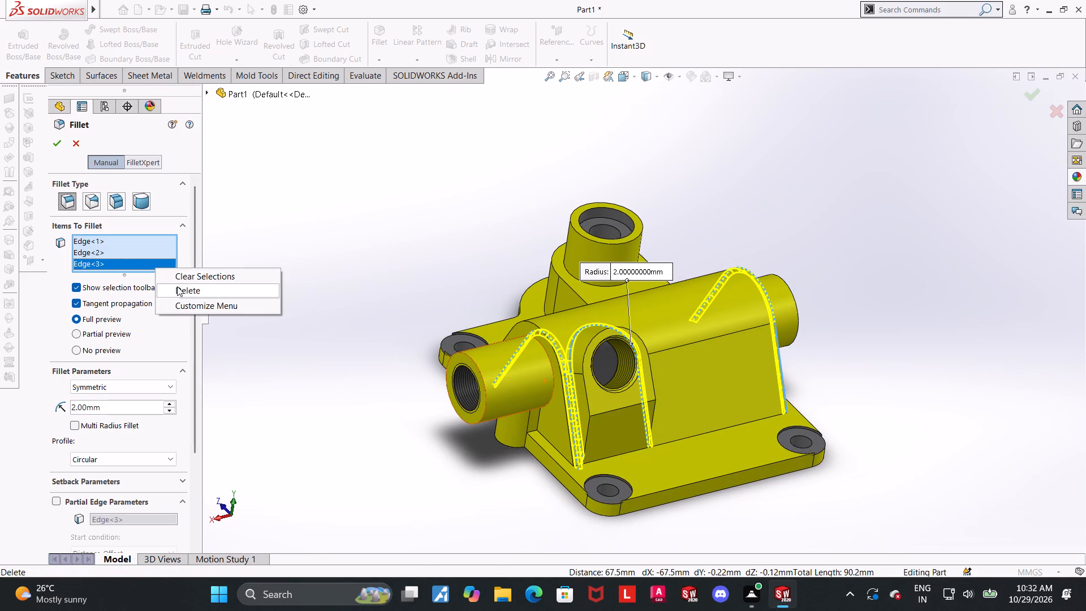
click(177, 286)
Add the body's arched end outline around the long threaded cylindrical boss to the 2 mm fillet.
scroll(546, 370, down, 4)
click(602, 342)
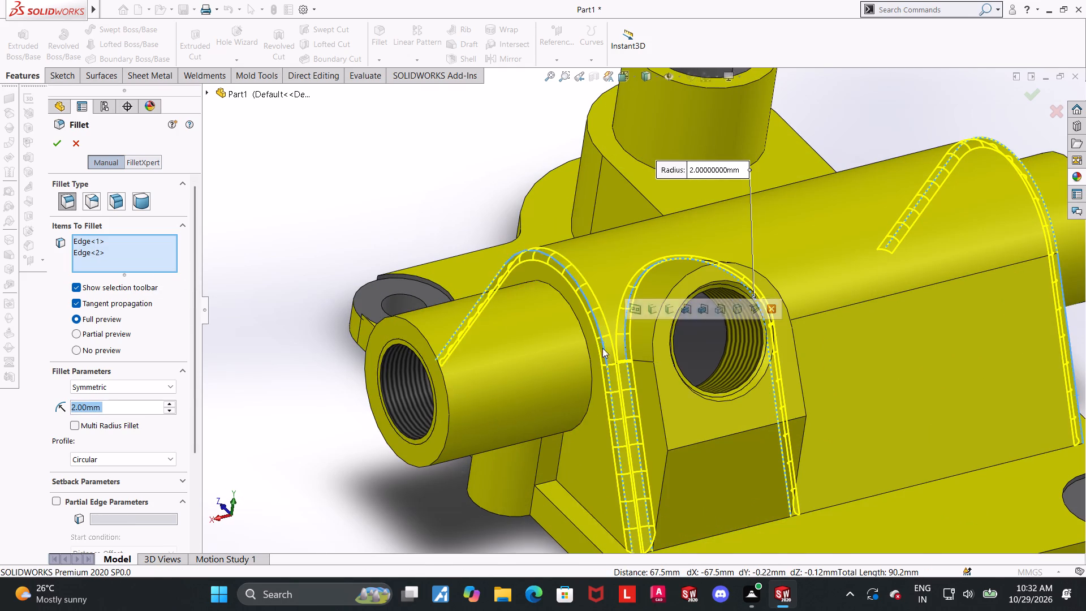
scroll(621, 375, up, 4)
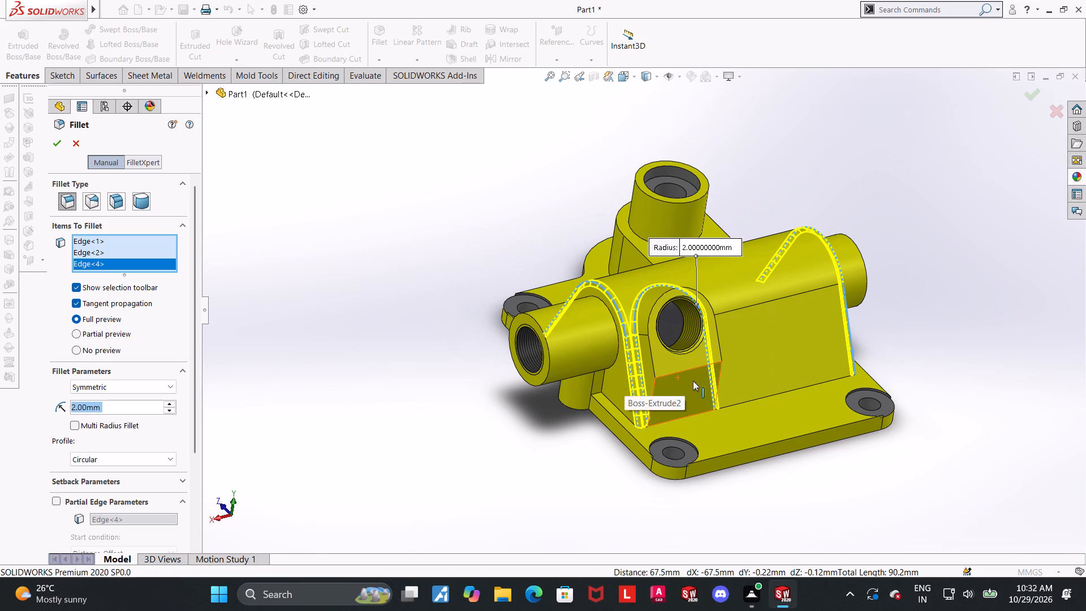
Add the two upright edges where the upright port's base block meets the body's sloped side to the 2 mm fillet.
middle_drag(725, 374, 493, 489)
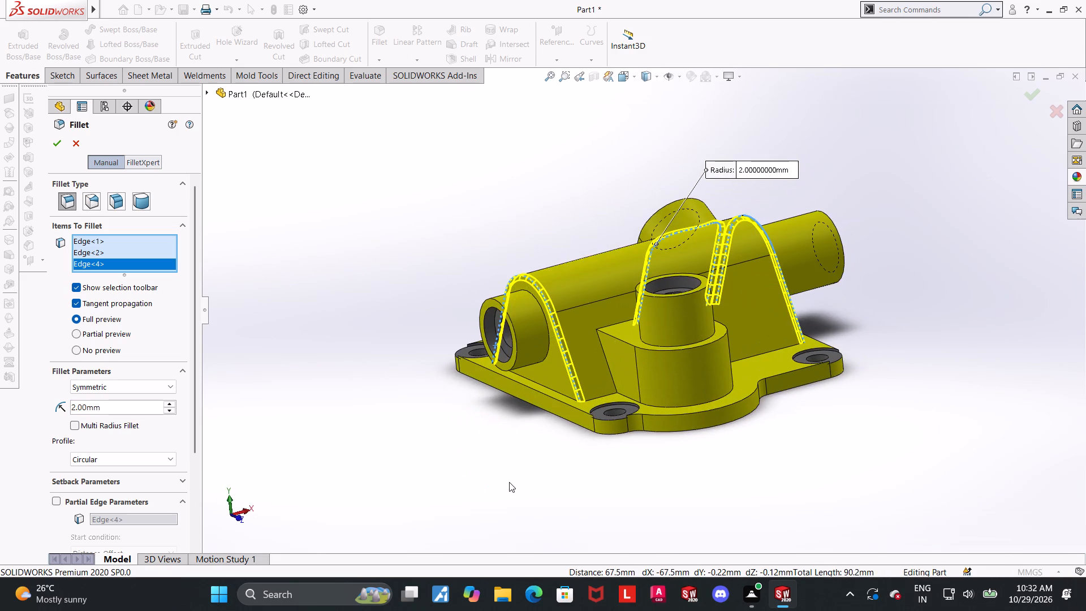
middle_drag(553, 464, 510, 522)
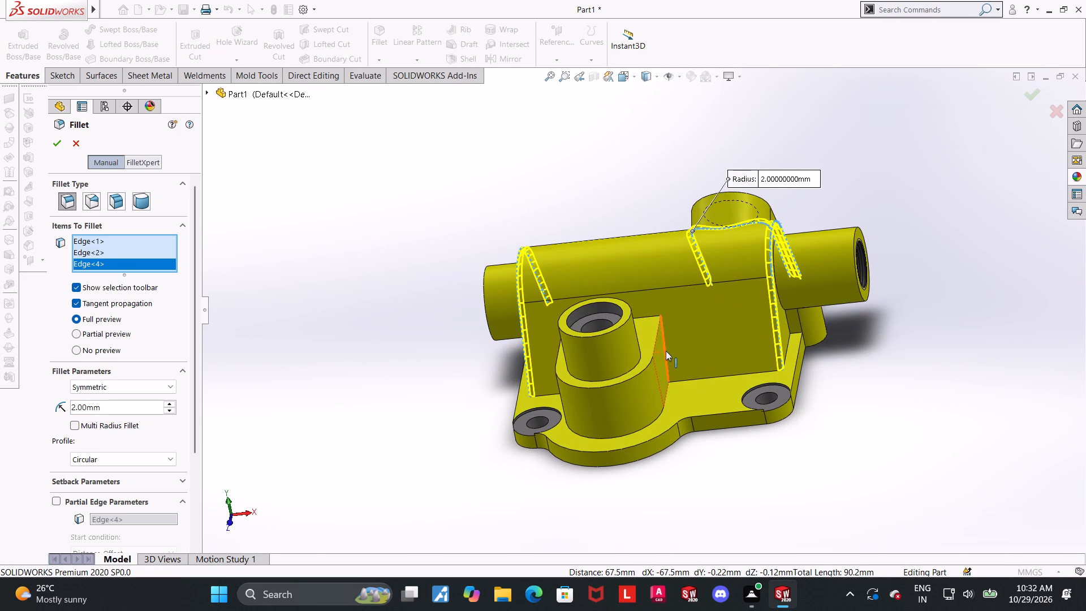
click(666, 352)
middle_drag(651, 393, 700, 375)
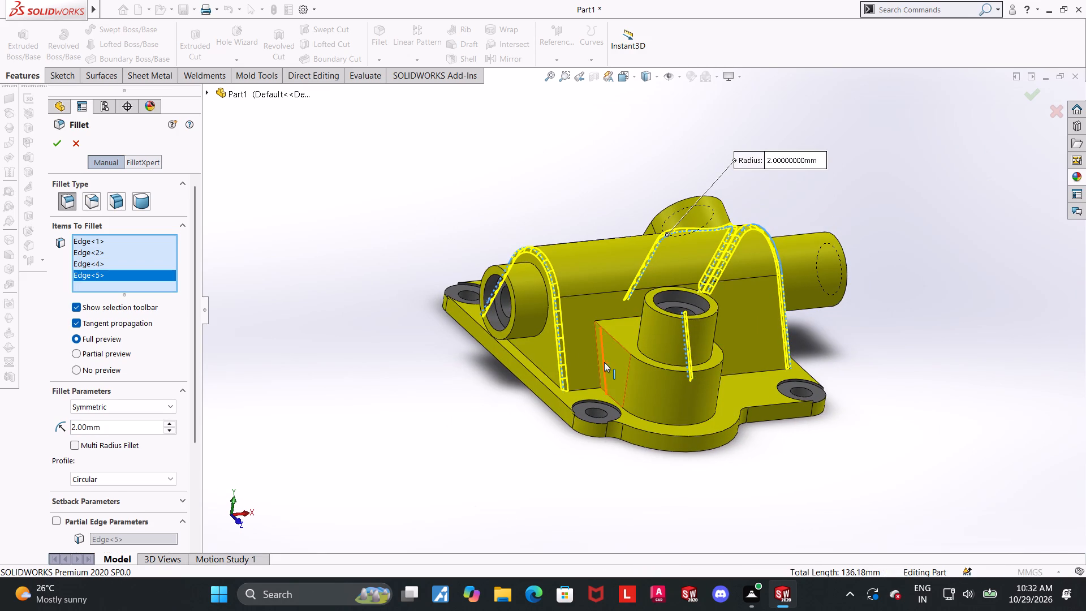
click(598, 359)
Add the circular edge where the upright port's cylinder meets its base block to the 2 mm fillet.
scroll(713, 379, up, 2)
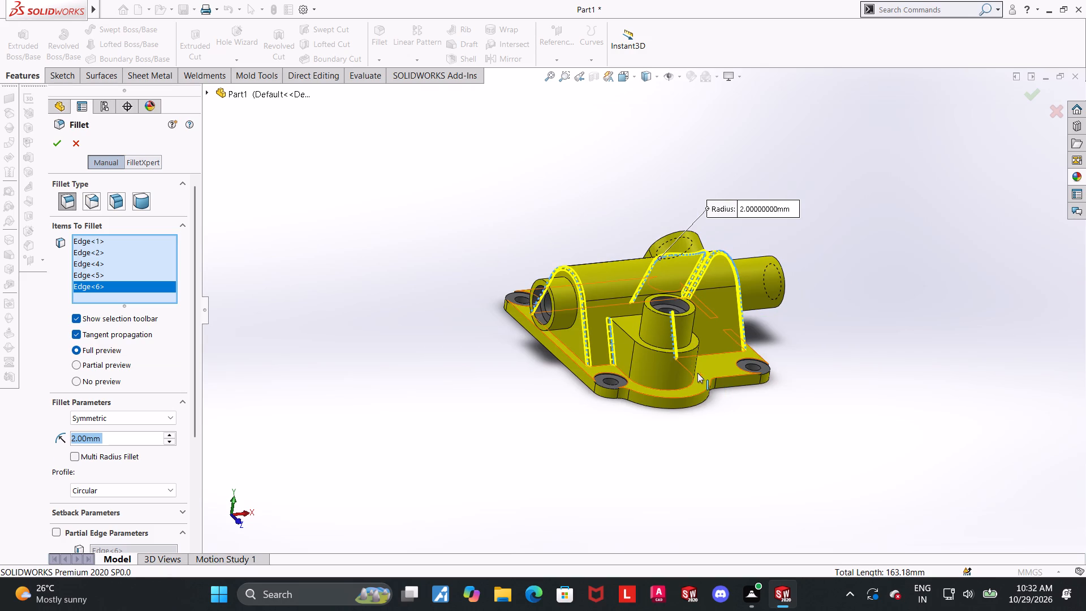
scroll(653, 319, down, 5)
click(656, 386)
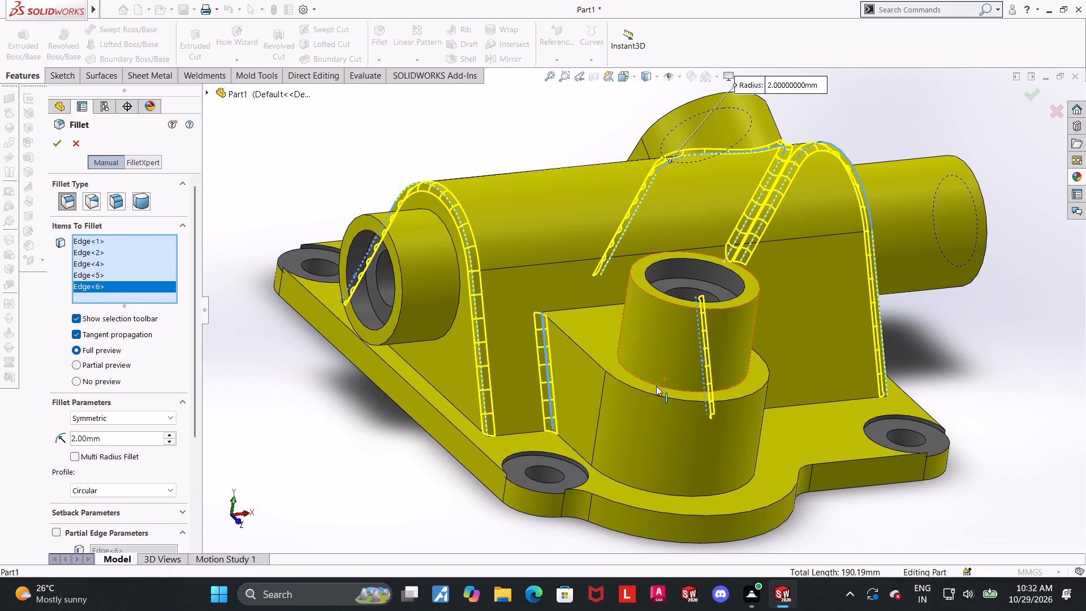
Add the two upright edges where the small boss under the long threaded boss meets the body's end face to the 2 mm fillet.
scroll(658, 391, up, 3)
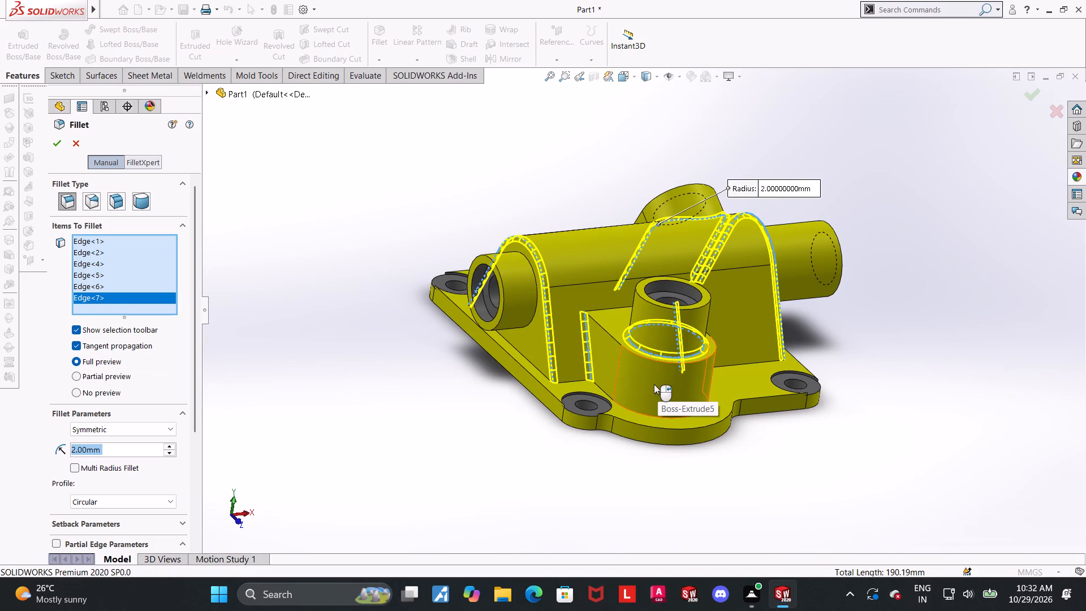
middle_drag(649, 383, 891, 372)
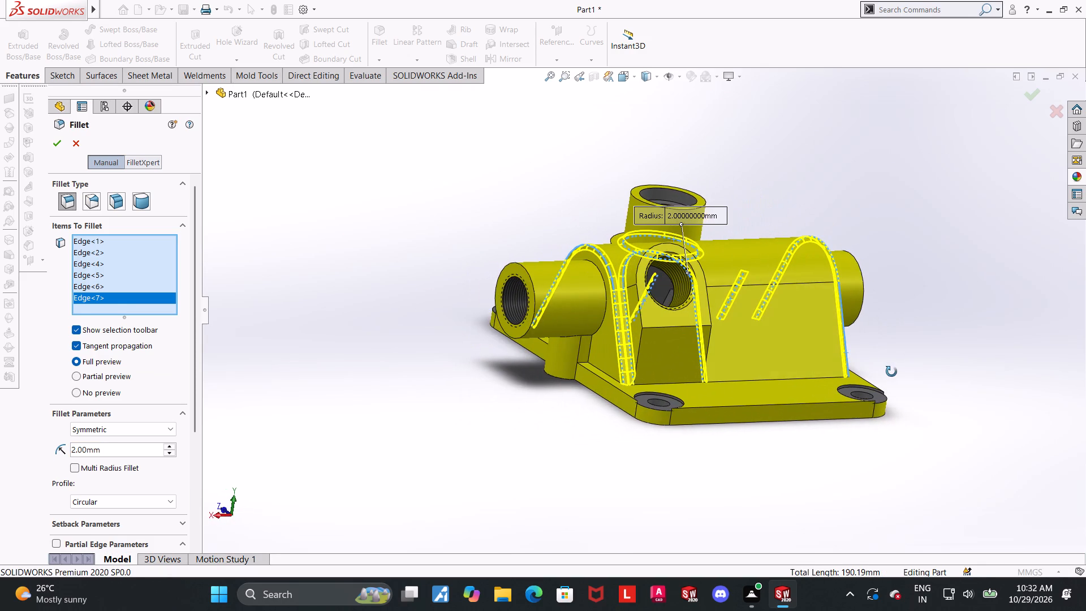
middle_drag(891, 372, 863, 375)
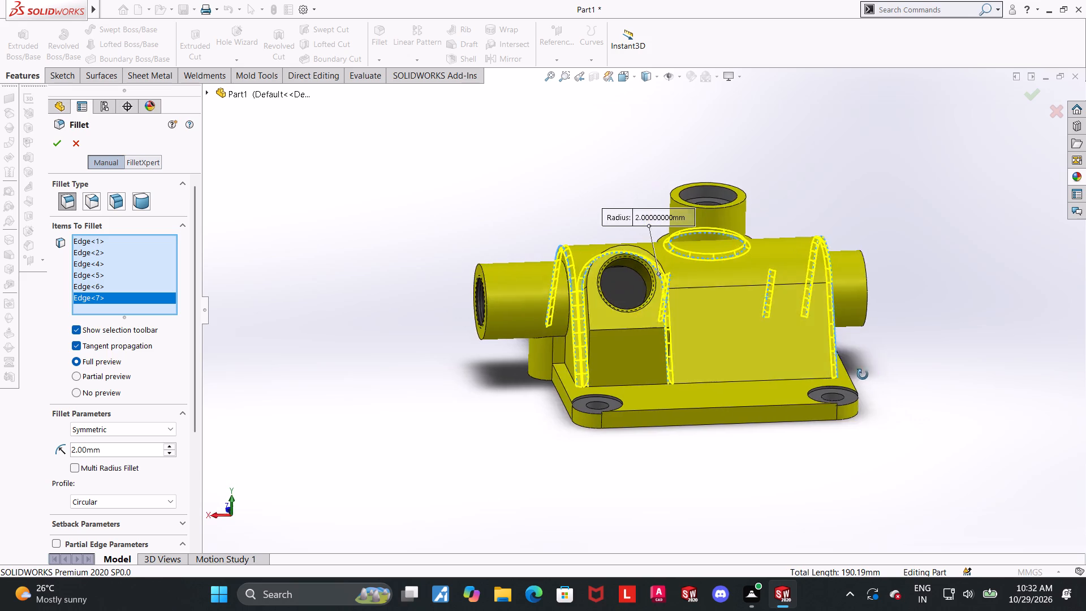
middle_drag(863, 375, 730, 439)
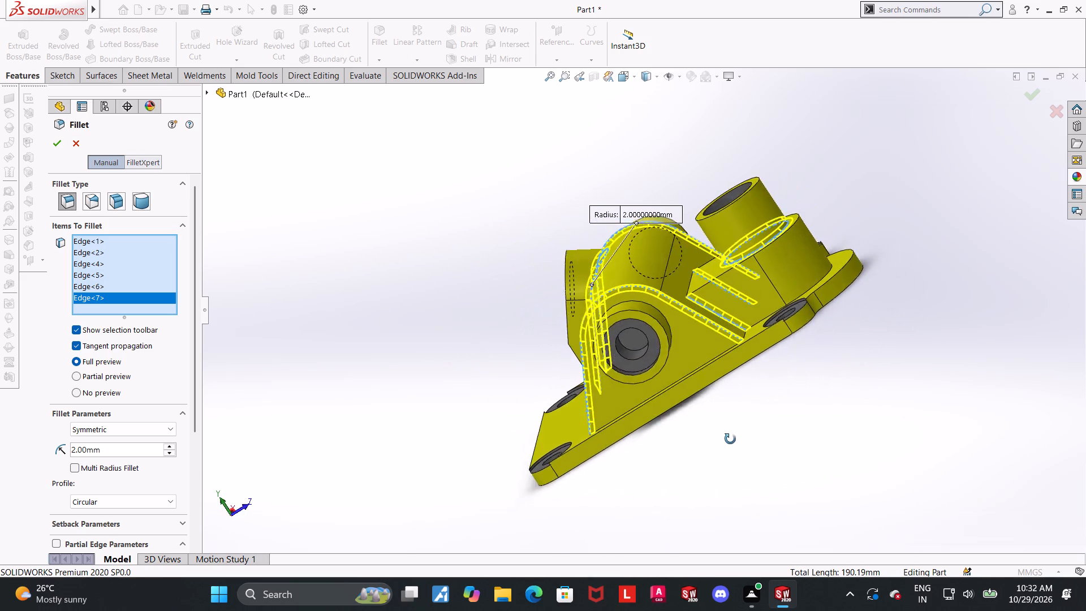
middle_drag(730, 439, 868, 350)
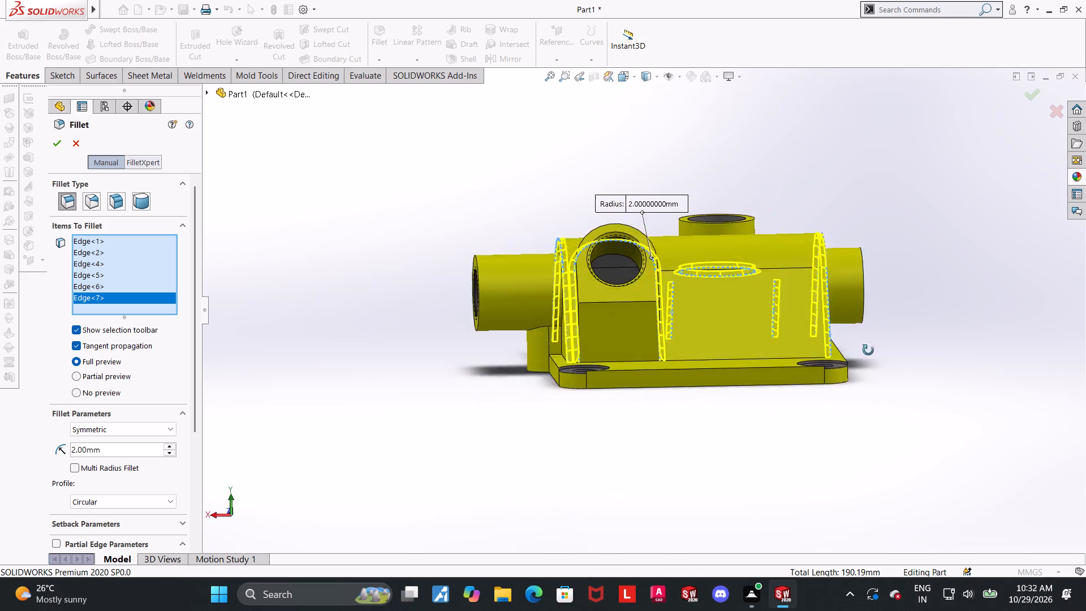
middle_drag(868, 350, 915, 323)
scroll(578, 264, down, 5)
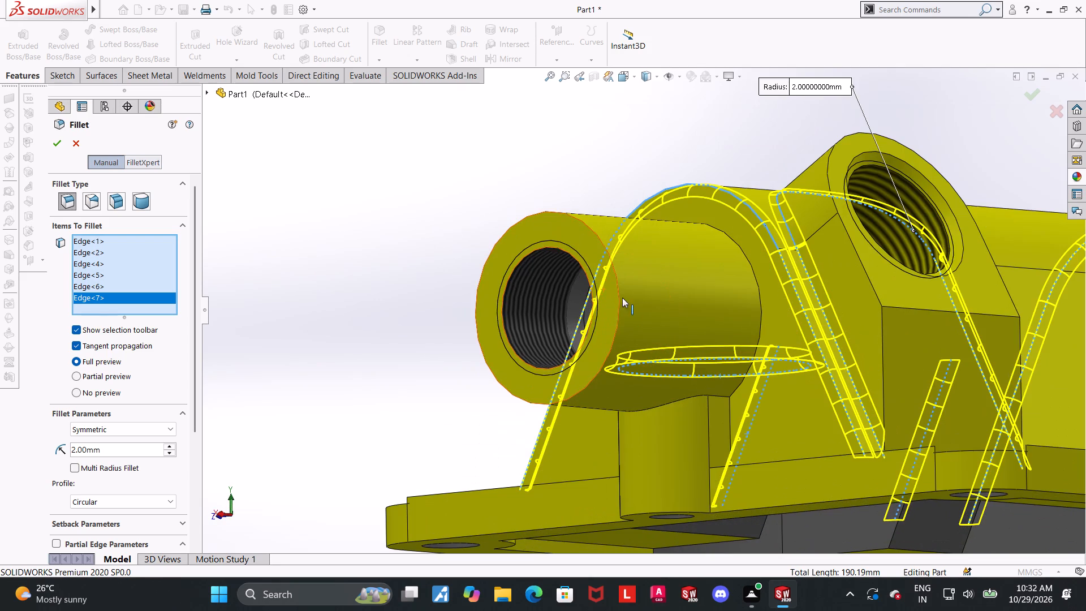
click(730, 427)
middle_drag(633, 425, 754, 427)
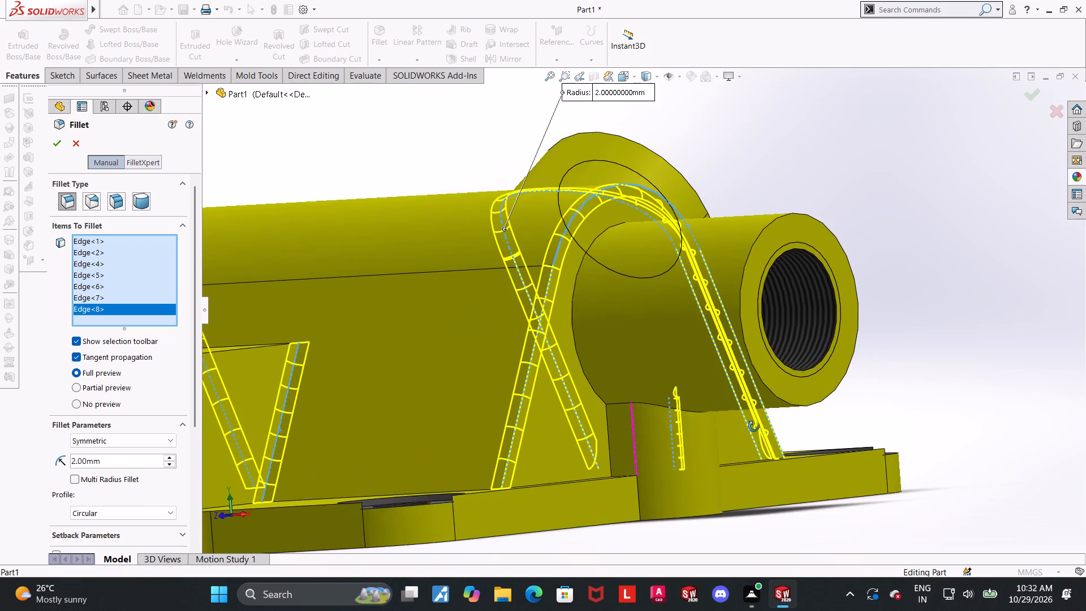
middle_drag(754, 427, 753, 425)
click(608, 415)
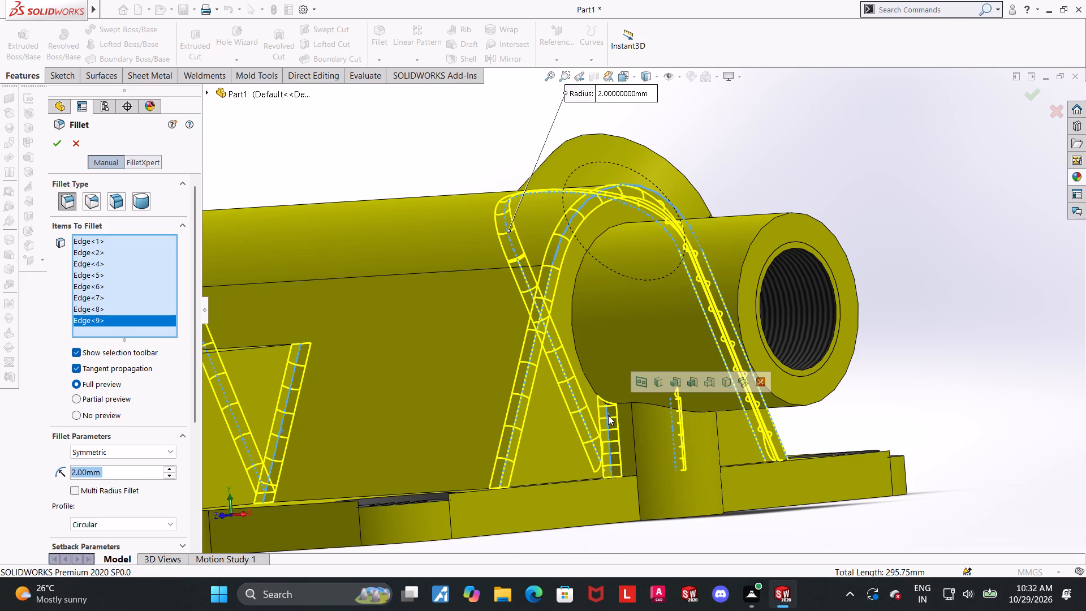
Add the two short upright edges where the small boss under the long threaded boss meets the base plate's side to the 2 mm fillet.
scroll(608, 415, up, 2)
middle_drag(828, 447, 831, 472)
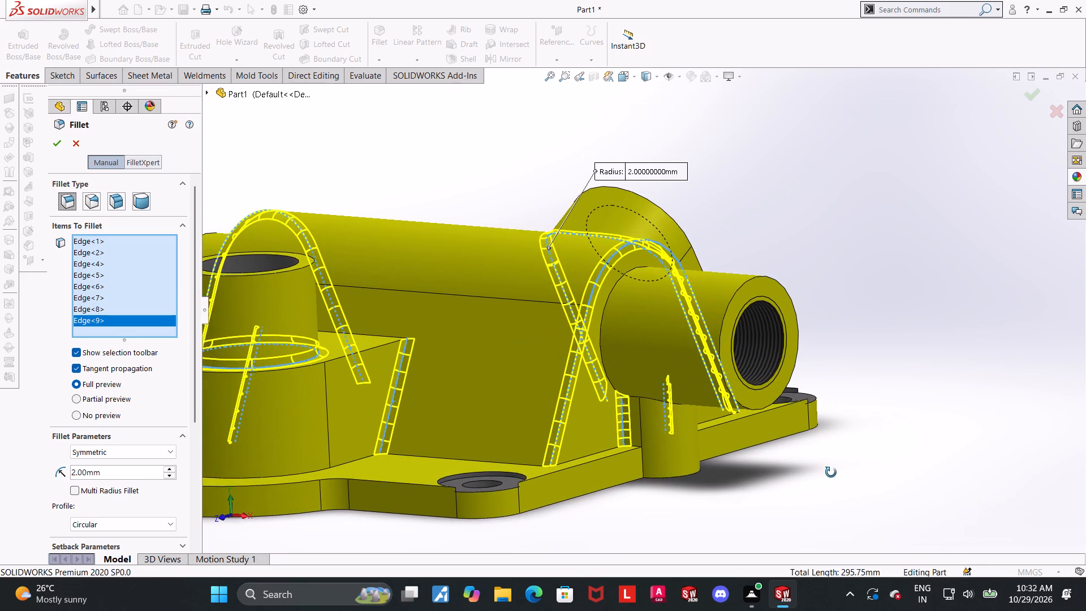
middle_drag(831, 472, 830, 470)
scroll(635, 451, down, 2)
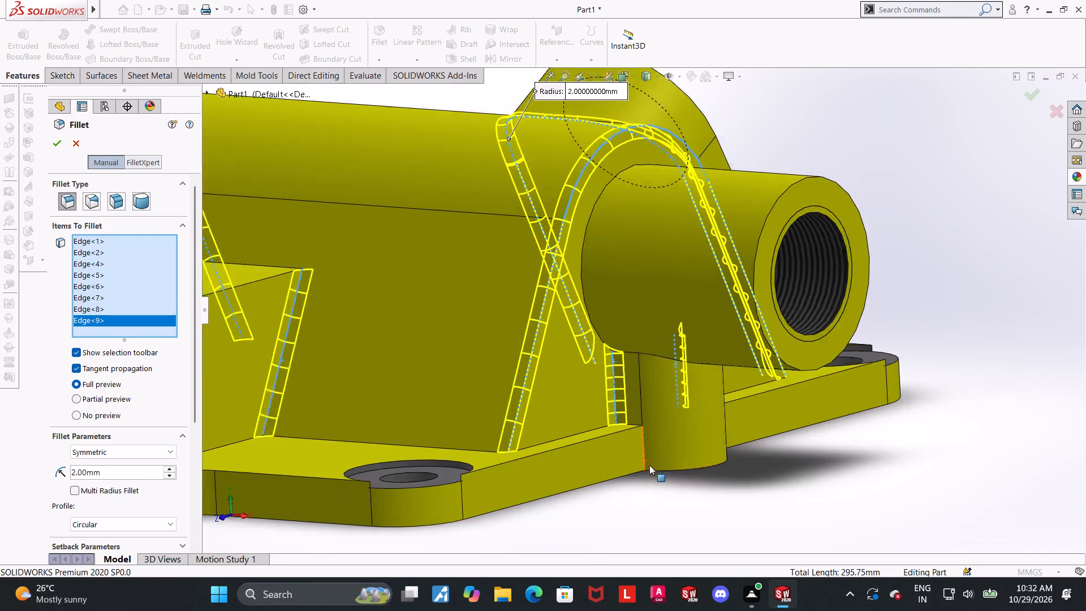
scroll(649, 465, down, 2)
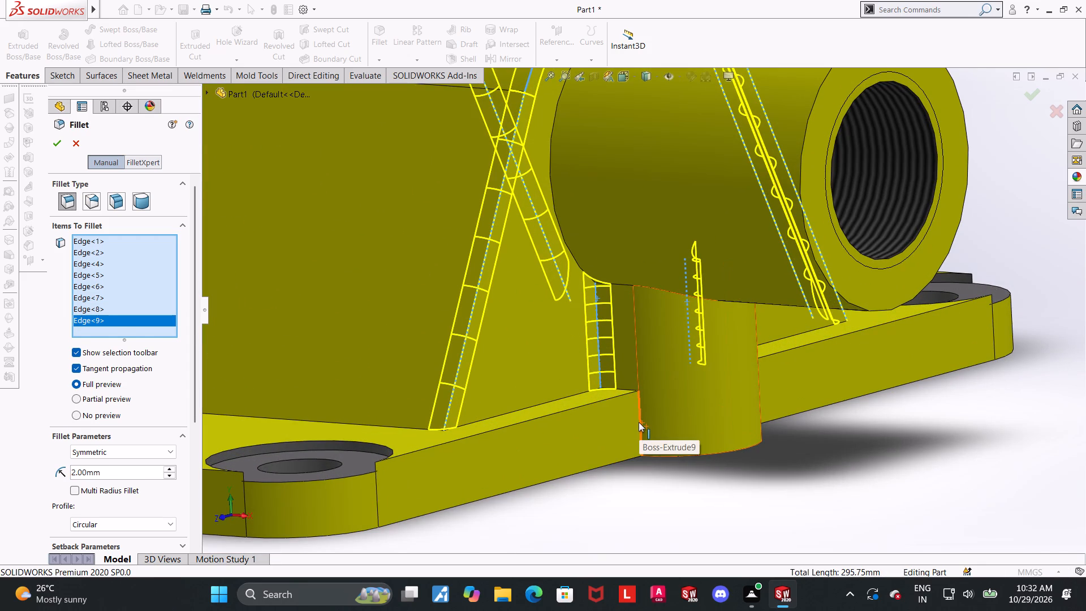
click(639, 422)
scroll(865, 415, up, 1)
middle_drag(847, 418, 777, 436)
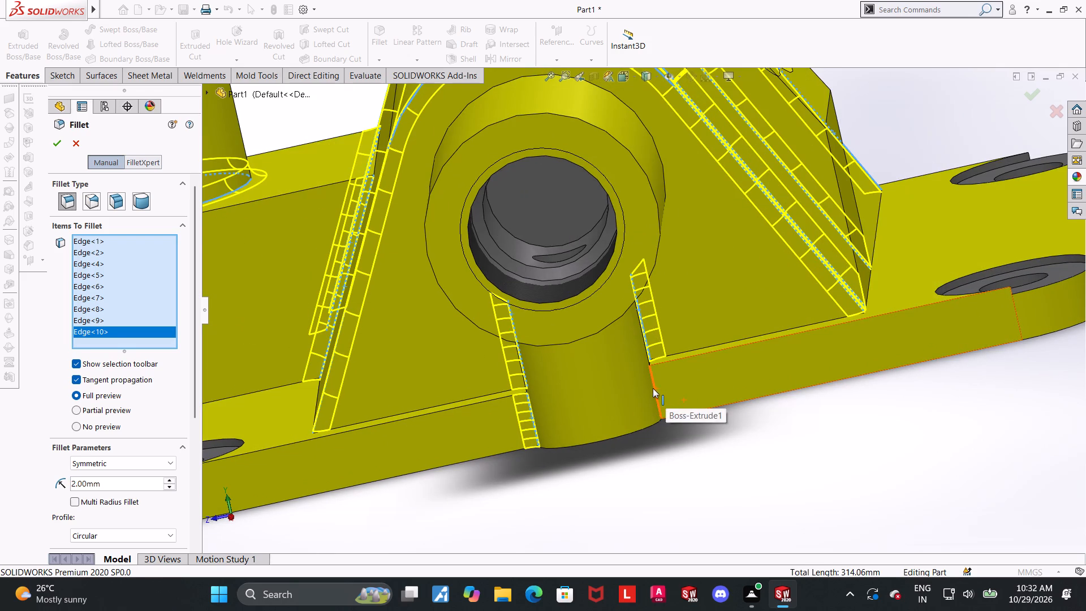
click(653, 388)
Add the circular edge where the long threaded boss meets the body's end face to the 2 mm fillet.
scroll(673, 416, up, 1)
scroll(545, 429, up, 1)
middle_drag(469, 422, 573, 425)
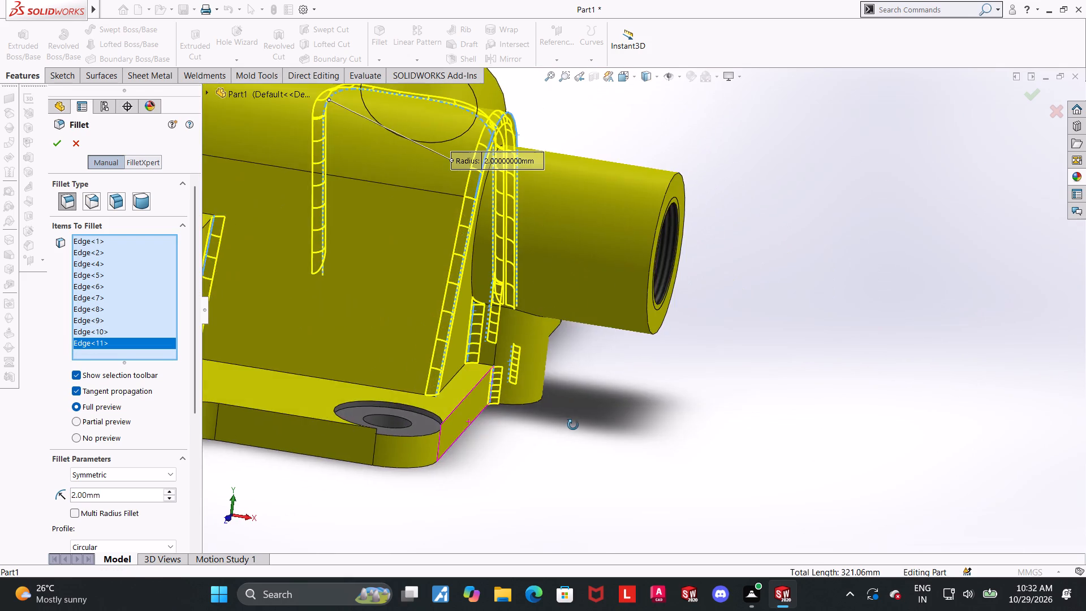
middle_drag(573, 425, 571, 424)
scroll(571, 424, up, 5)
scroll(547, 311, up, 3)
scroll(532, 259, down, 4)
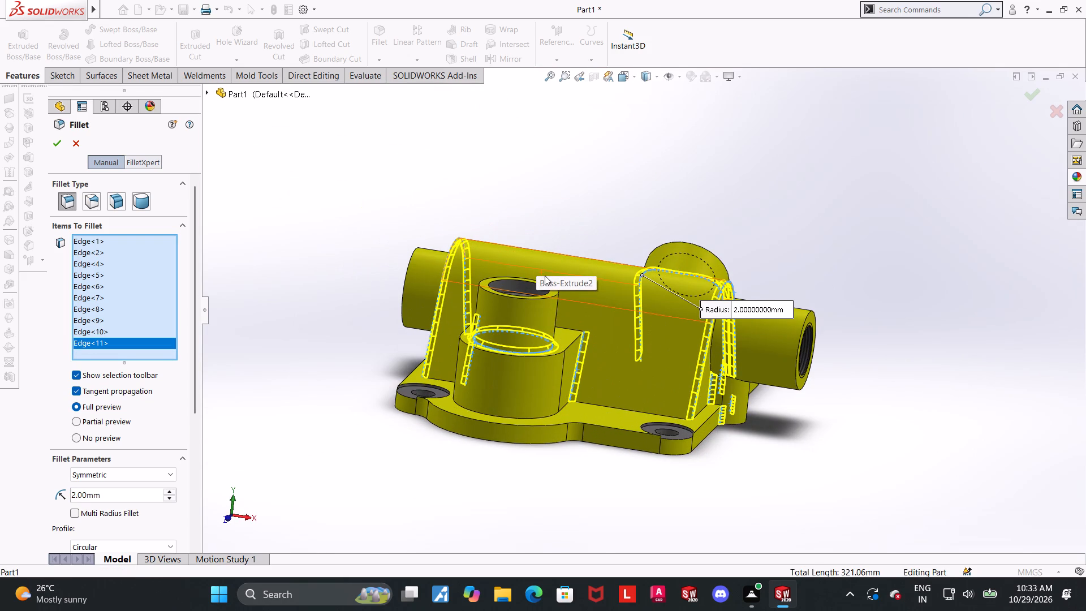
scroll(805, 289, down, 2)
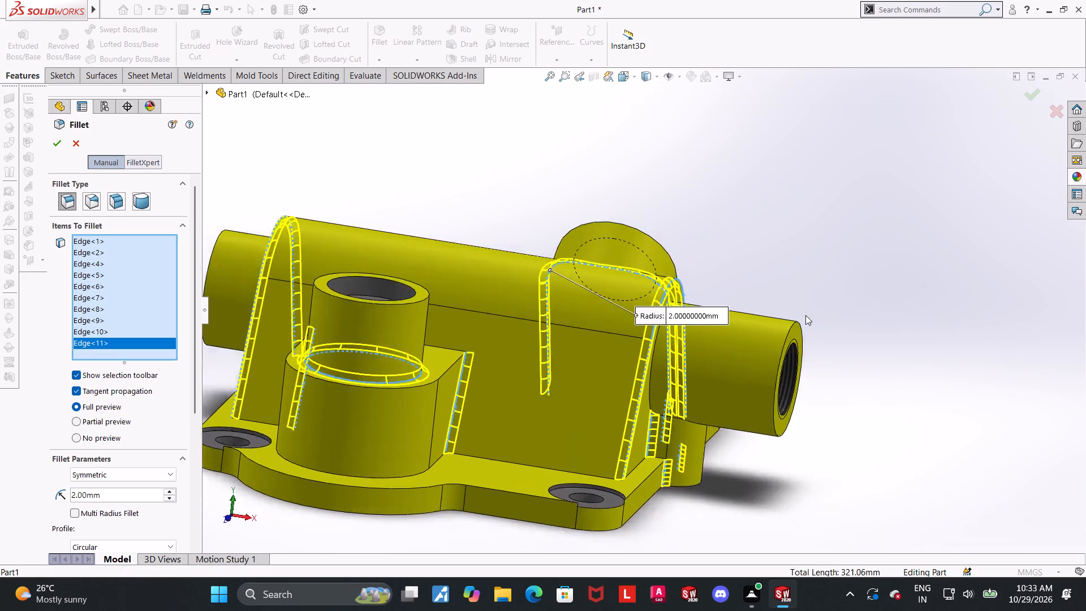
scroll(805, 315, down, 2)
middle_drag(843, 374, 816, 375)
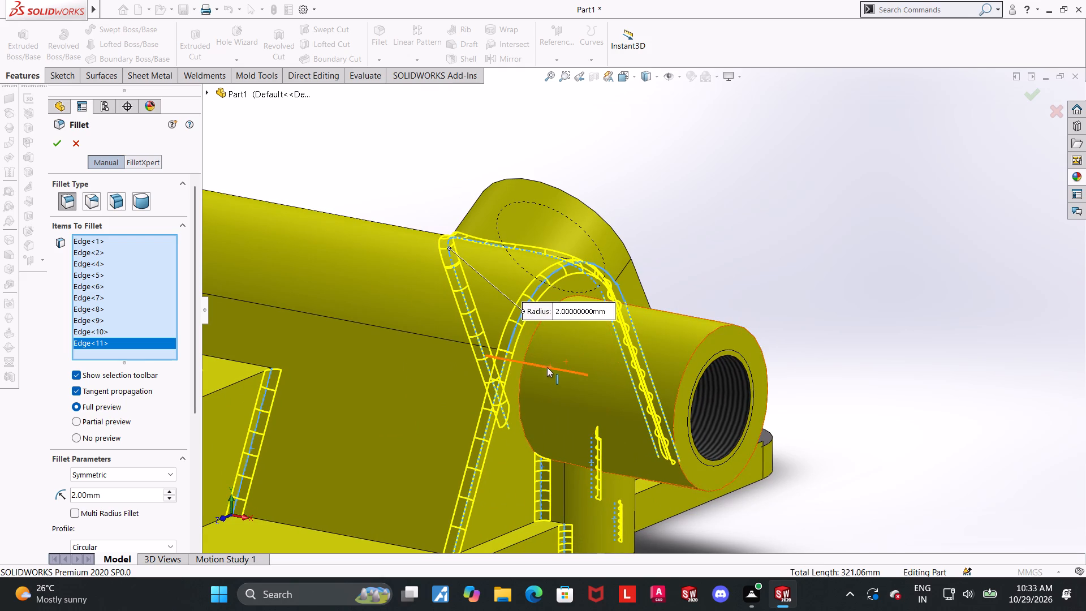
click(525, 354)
Add the circular edge where the short counterbored boss meets the body's end face to the 2 mm fillet.
scroll(533, 359, up, 6)
middle_drag(484, 373, 566, 330)
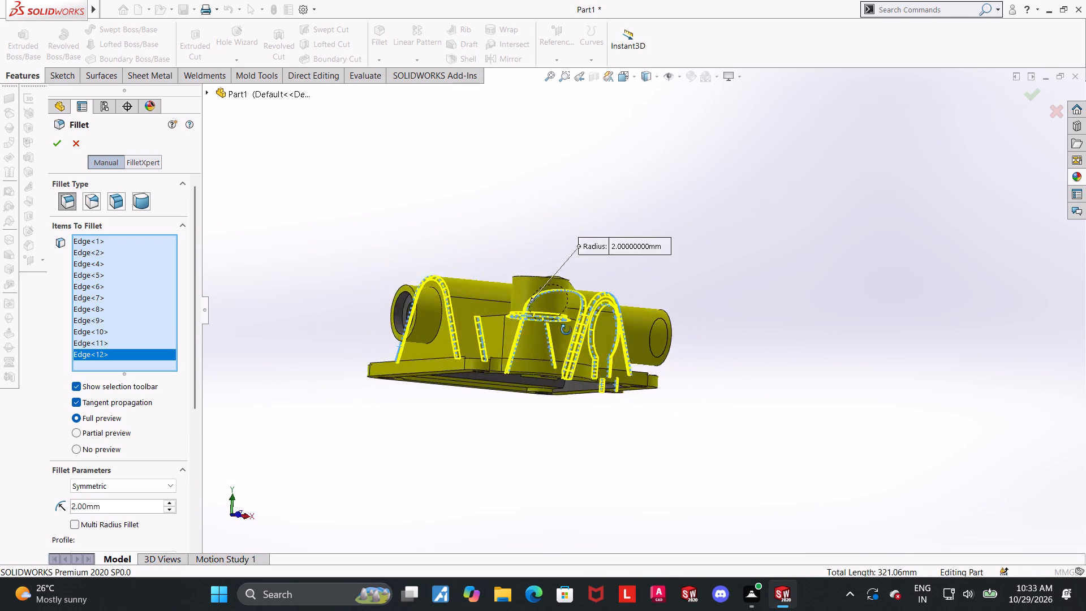
middle_drag(566, 330, 593, 371)
scroll(477, 316, down, 4)
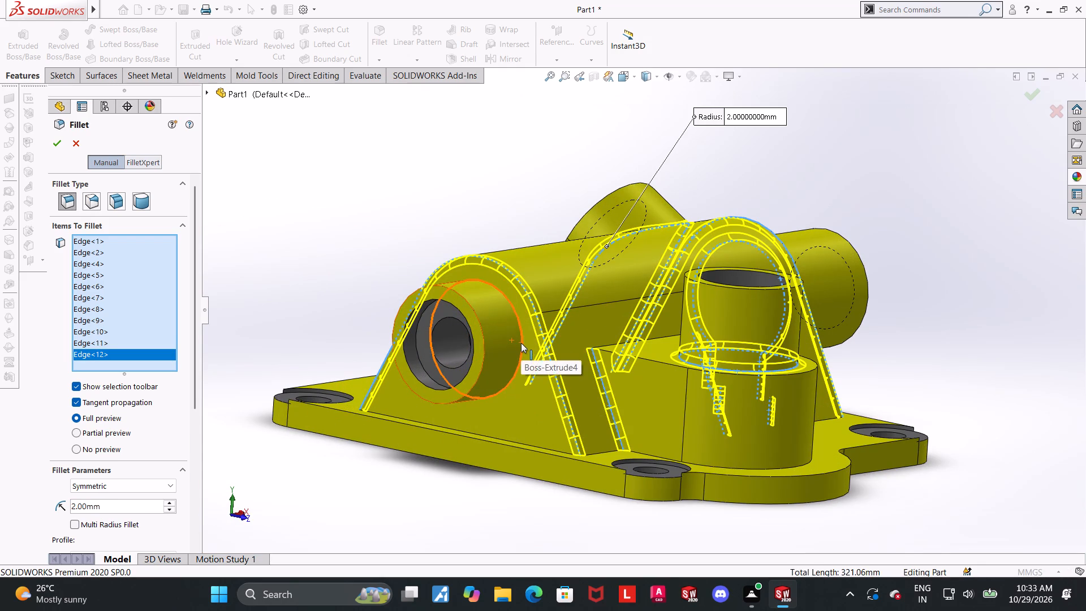
click(521, 343)
scroll(854, 380, up, 2)
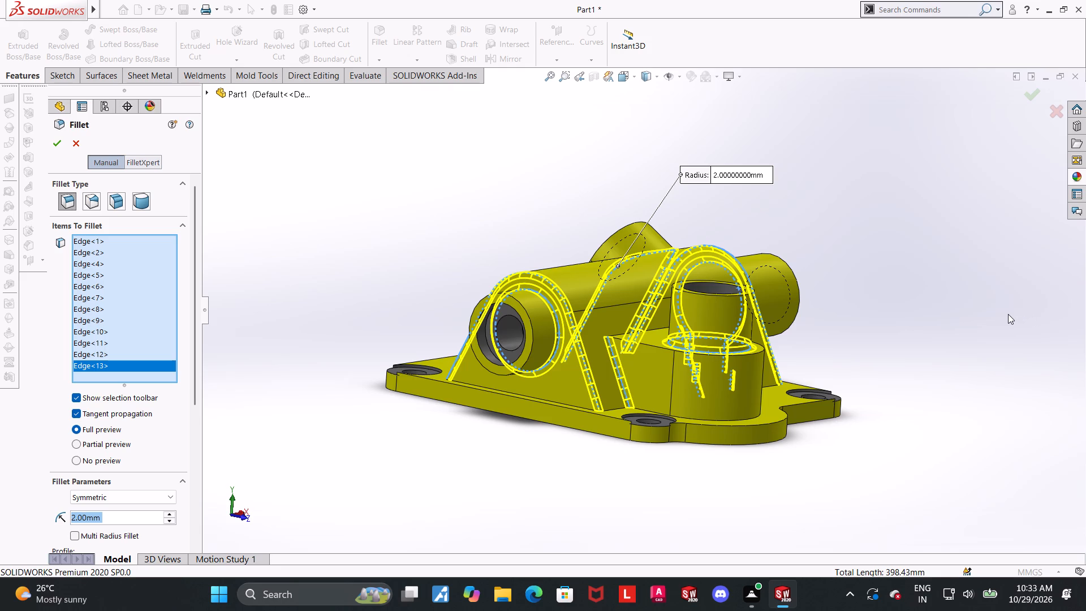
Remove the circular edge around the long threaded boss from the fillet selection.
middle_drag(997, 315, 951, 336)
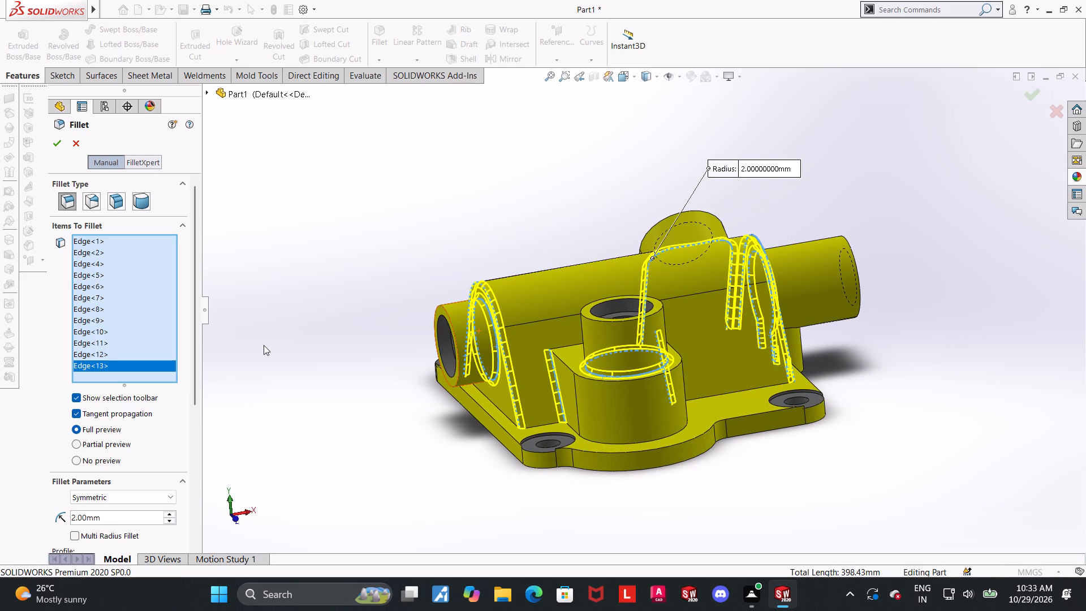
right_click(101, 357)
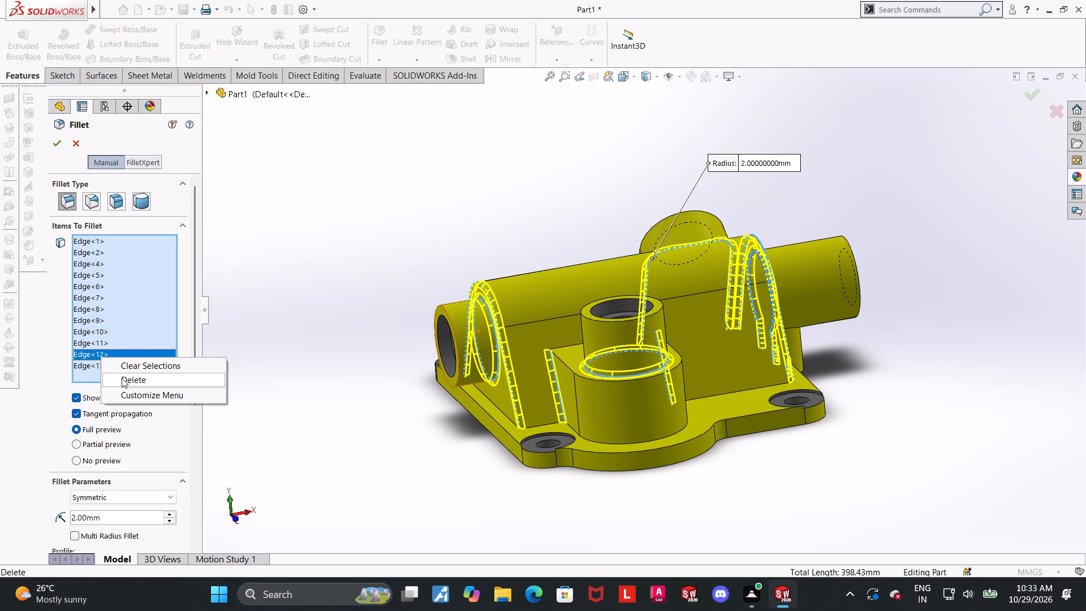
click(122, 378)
Examine the housing's underside, its open cavity and the recess beneath the upright boss for inner edges to fillet.
scroll(894, 367, up, 1)
middle_drag(893, 368, 875, 372)
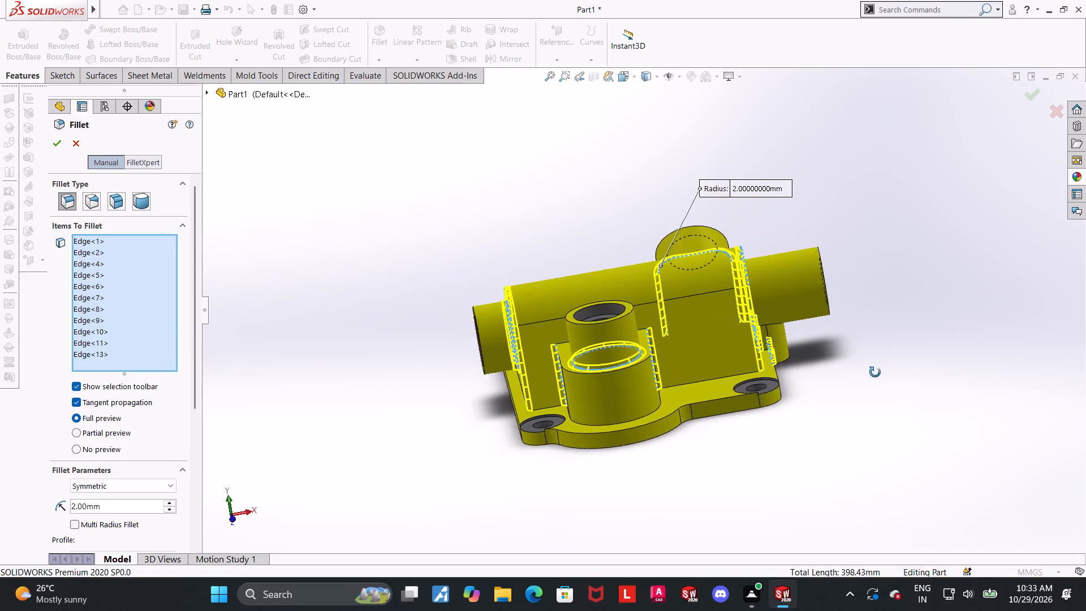
middle_drag(875, 372, 867, 259)
middle_drag(854, 437, 856, 286)
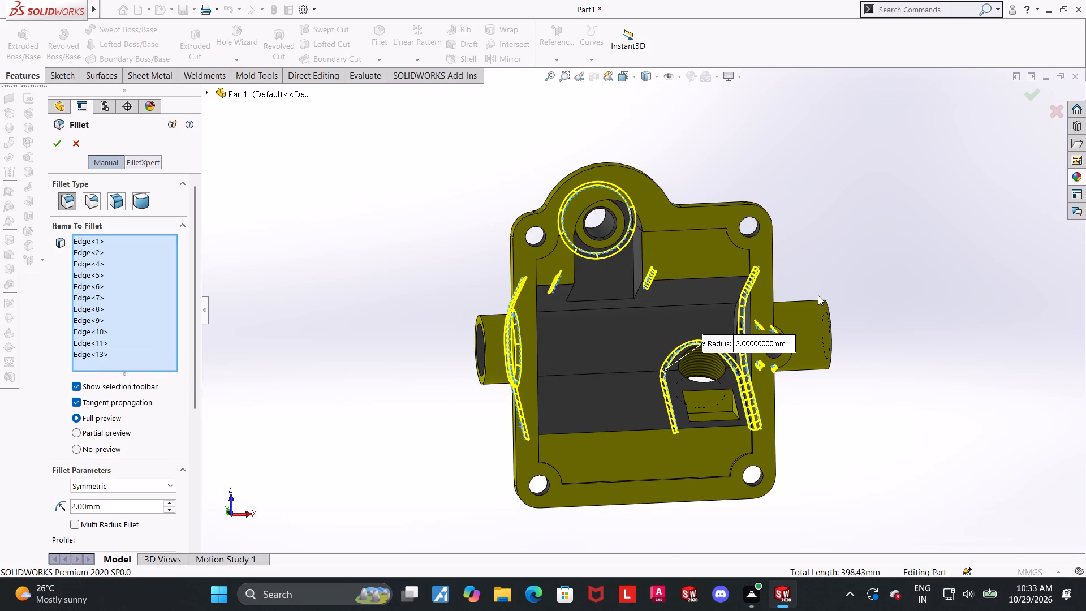
middle_drag(804, 347, 788, 343)
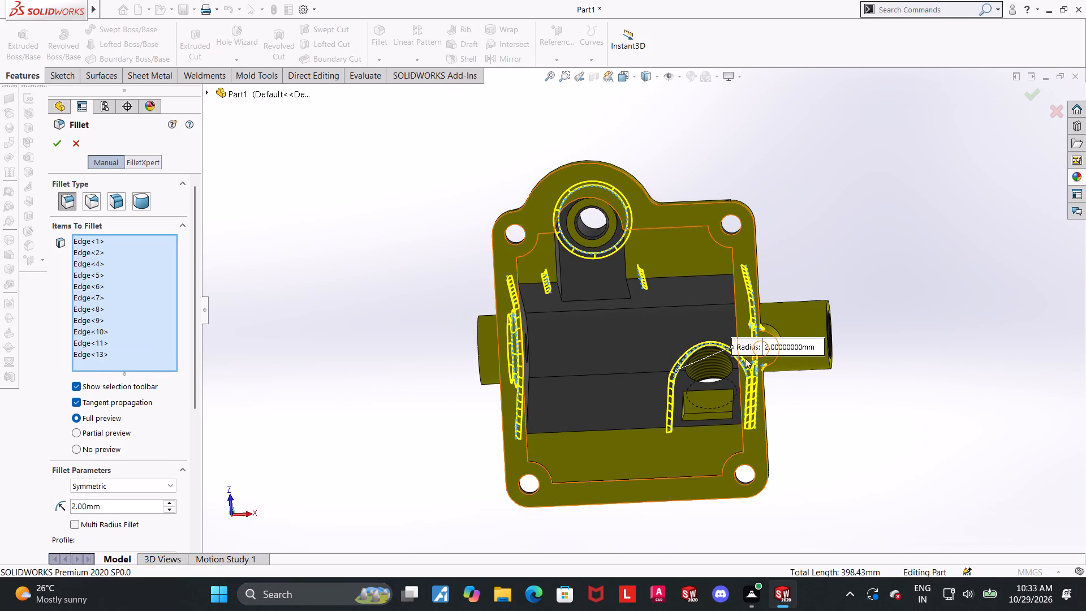
middle_drag(670, 396, 682, 403)
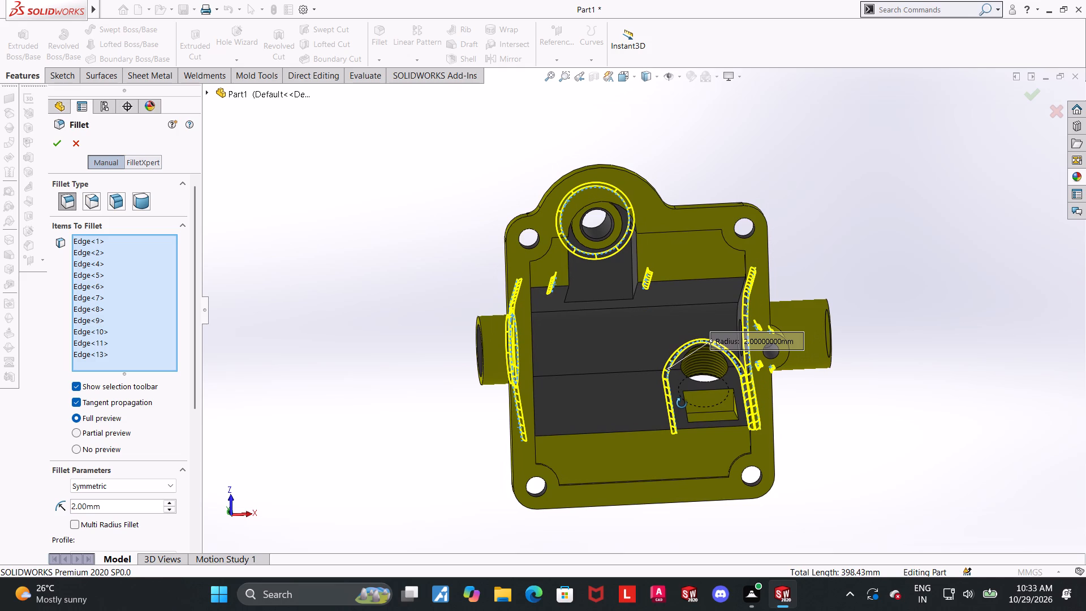
middle_drag(682, 403, 682, 403)
middle_drag(682, 403, 739, 387)
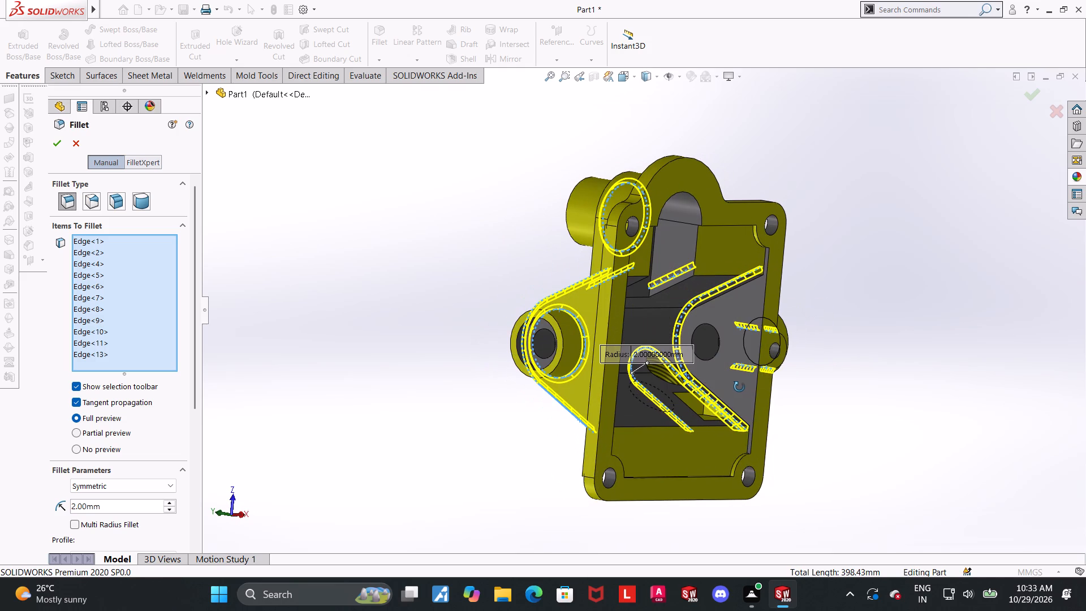
middle_drag(739, 387, 712, 389)
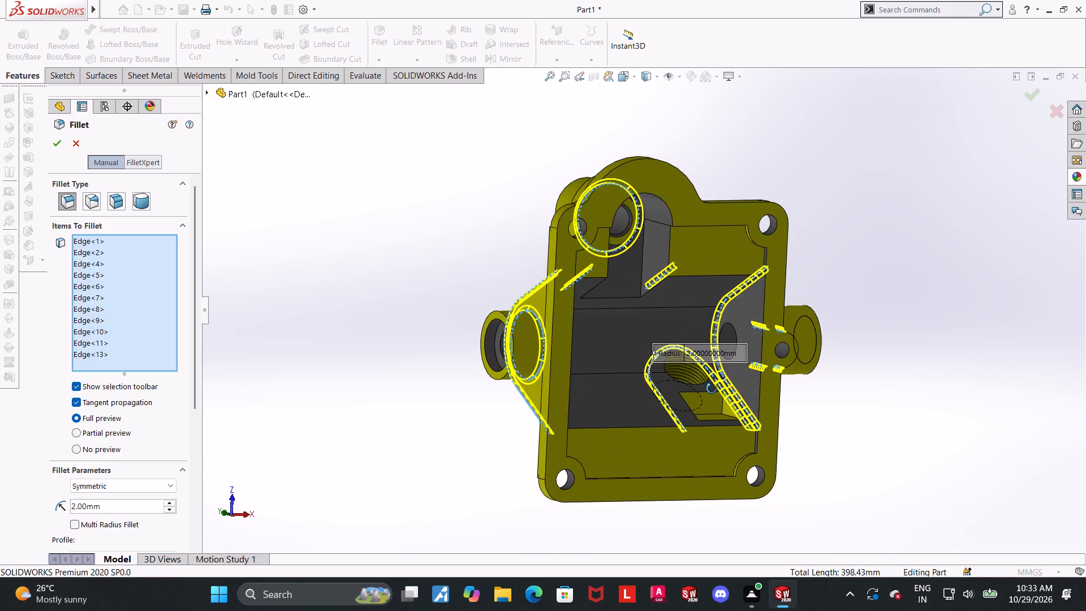
middle_drag(712, 389, 678, 356)
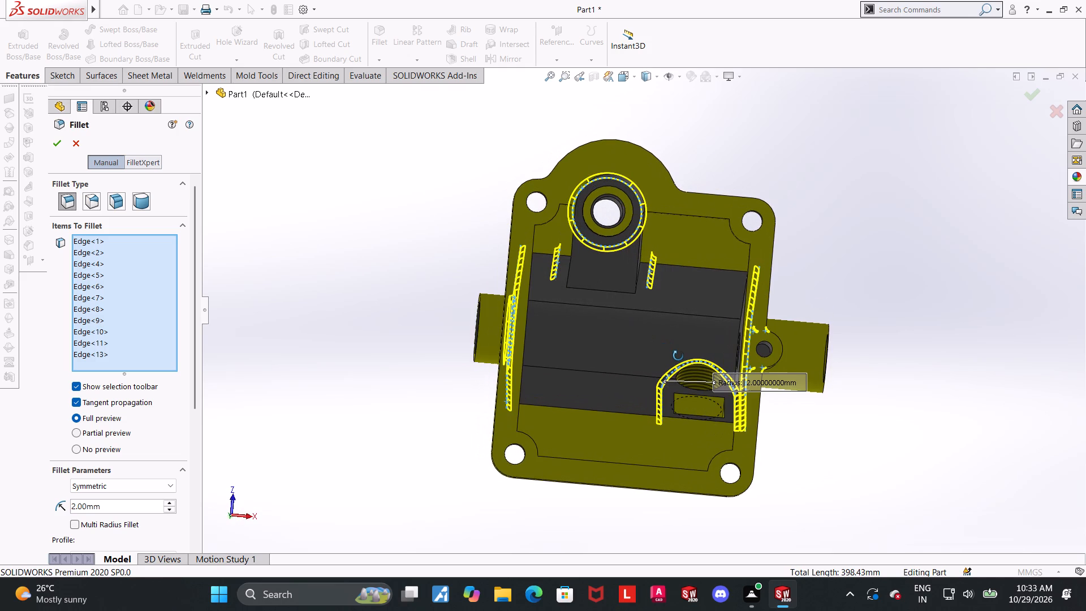
middle_drag(678, 356, 676, 358)
scroll(676, 359, up, 2)
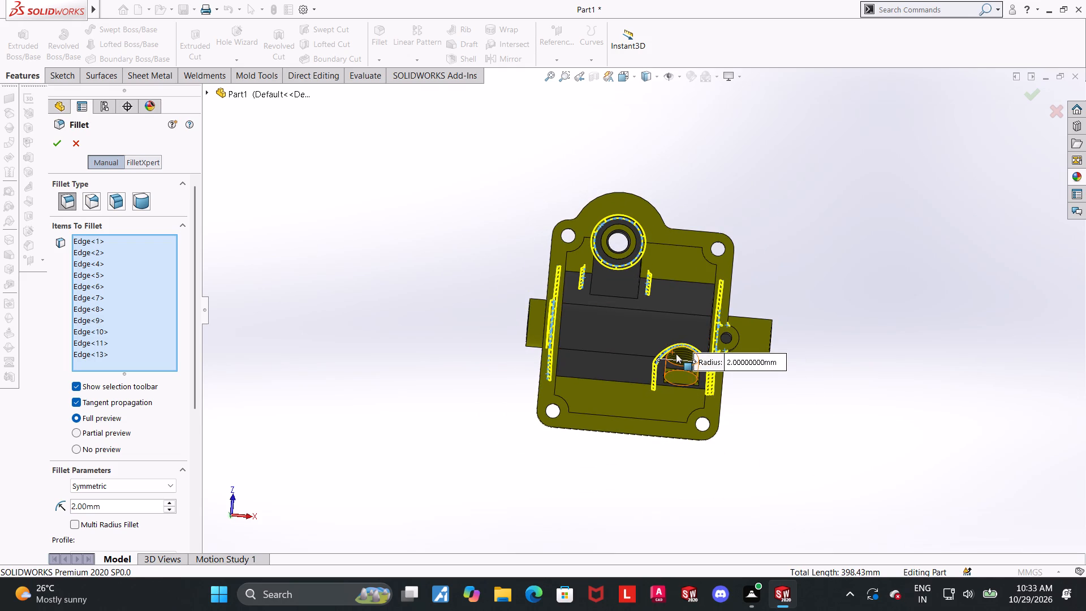
scroll(676, 354, up, 1)
scroll(644, 227, up, 1)
scroll(644, 227, down, 4)
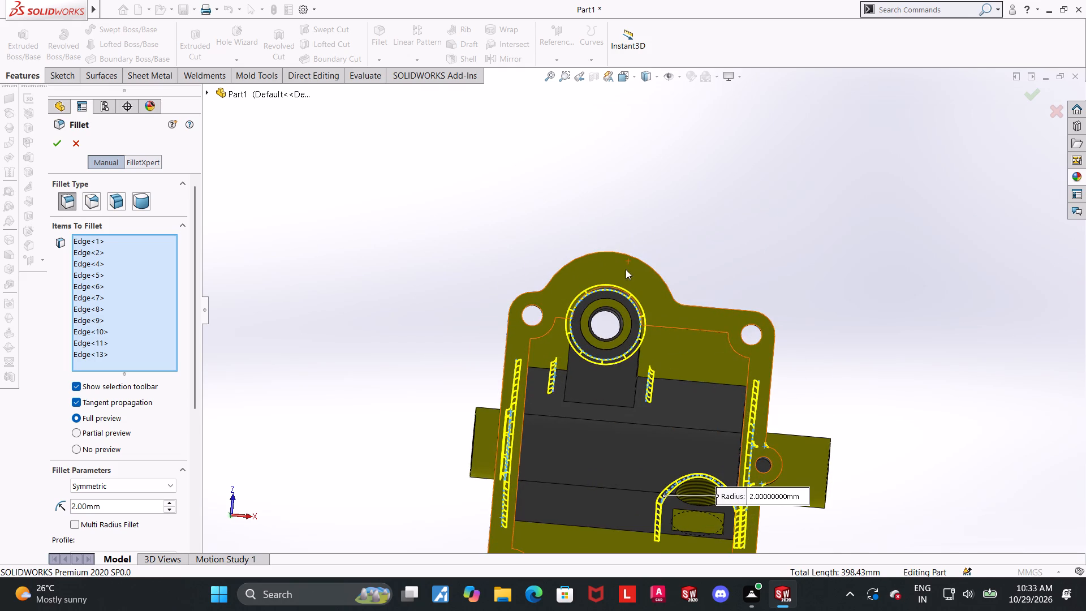
scroll(618, 289, down, 5)
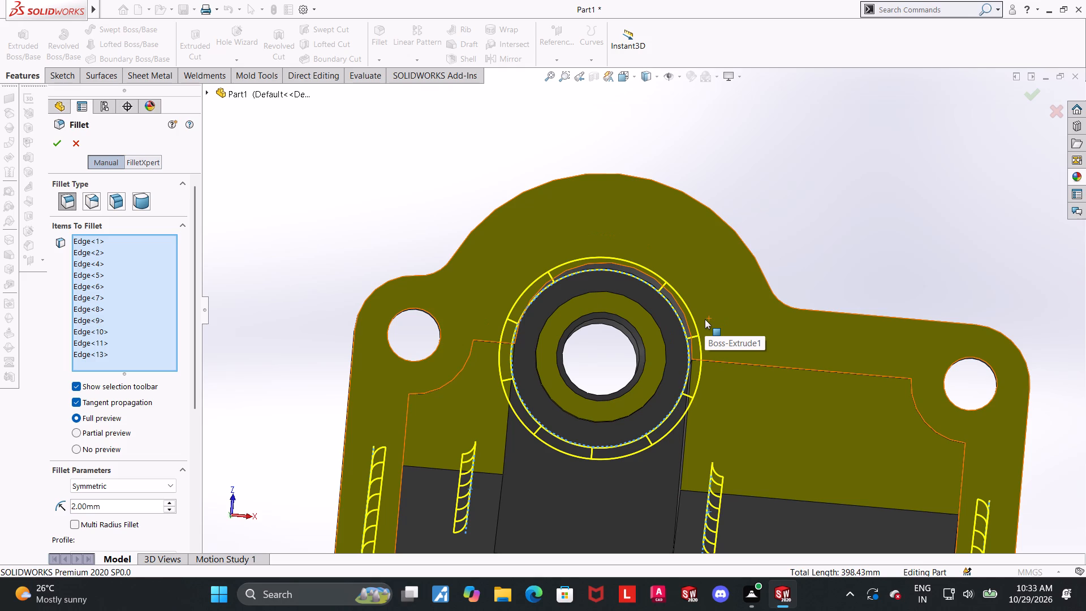
middle_drag(761, 378, 742, 339)
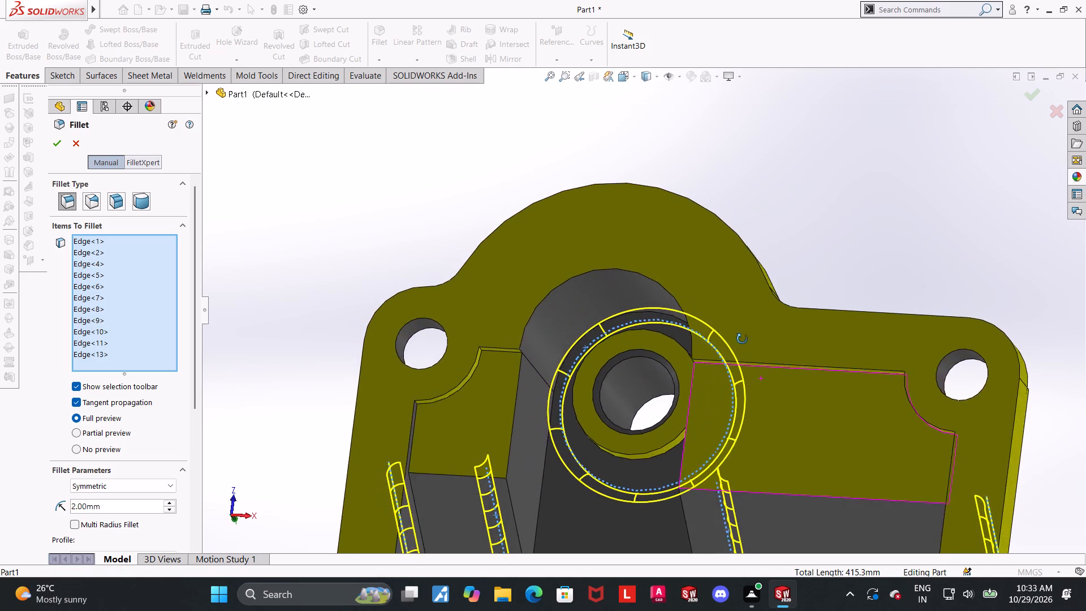
middle_drag(742, 339, 743, 334)
scroll(850, 230, up, 5)
middle_click(824, 382)
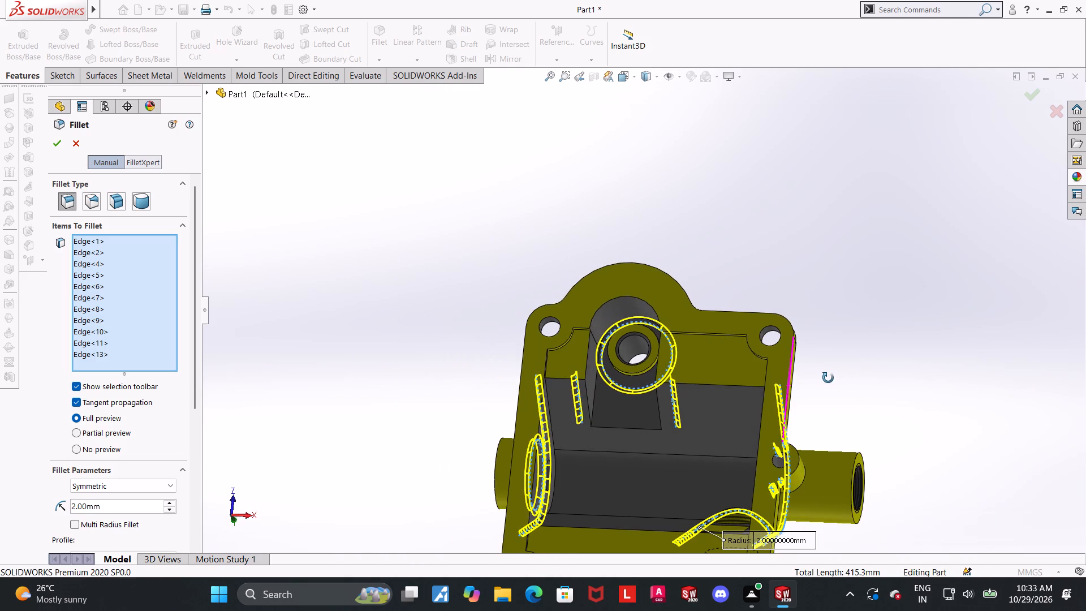
scroll(555, 315, down, 3)
scroll(500, 331, down, 3)
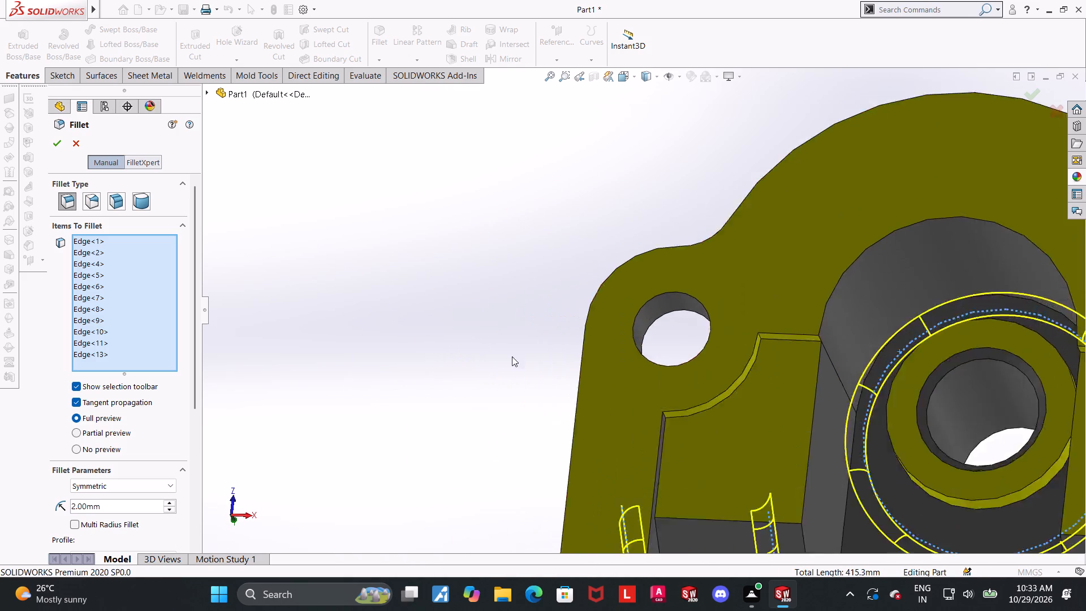
scroll(512, 356, down, 2)
scroll(972, 421, up, 4)
scroll(843, 339, down, 5)
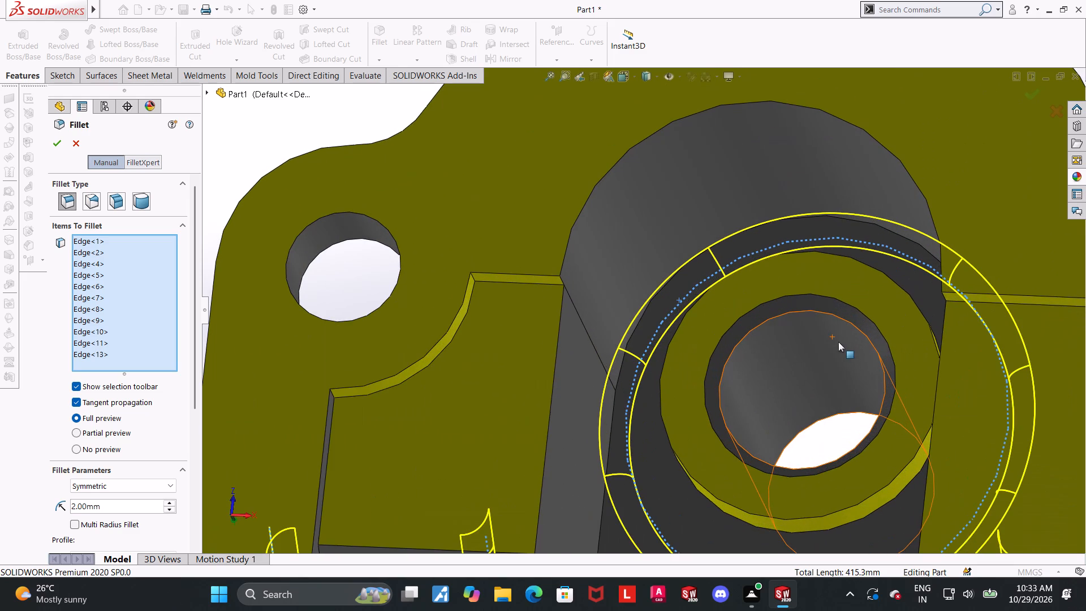
scroll(857, 318, up, 2)
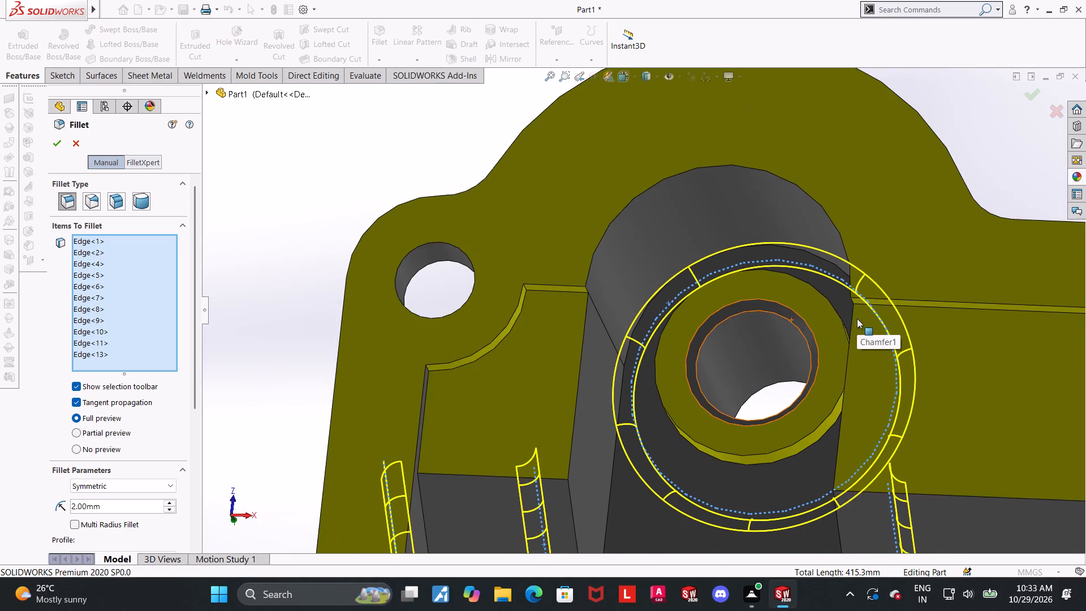
scroll(955, 290, down, 4)
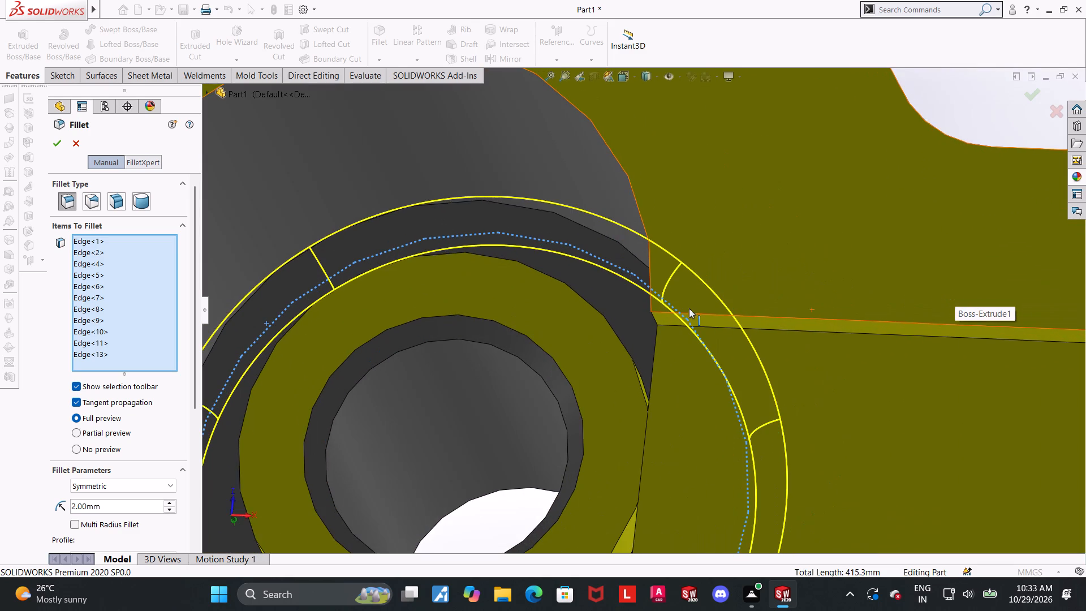
scroll(565, 324, up, 4)
scroll(511, 326, down, 2)
scroll(511, 326, up, 3)
scroll(546, 320, down, 7)
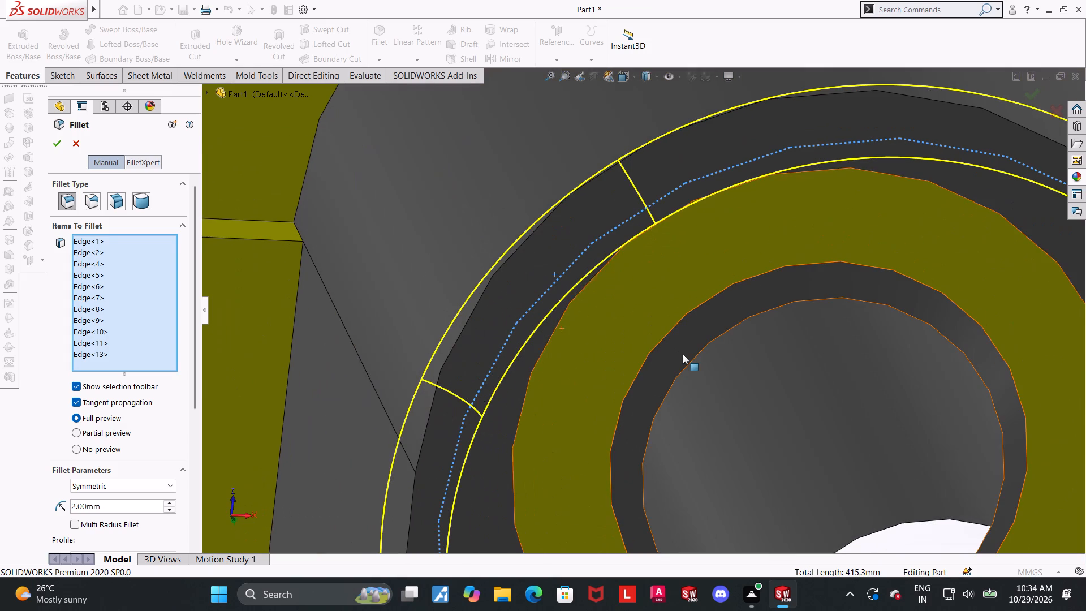
scroll(750, 380, up, 5)
middle_drag(805, 386, 854, 421)
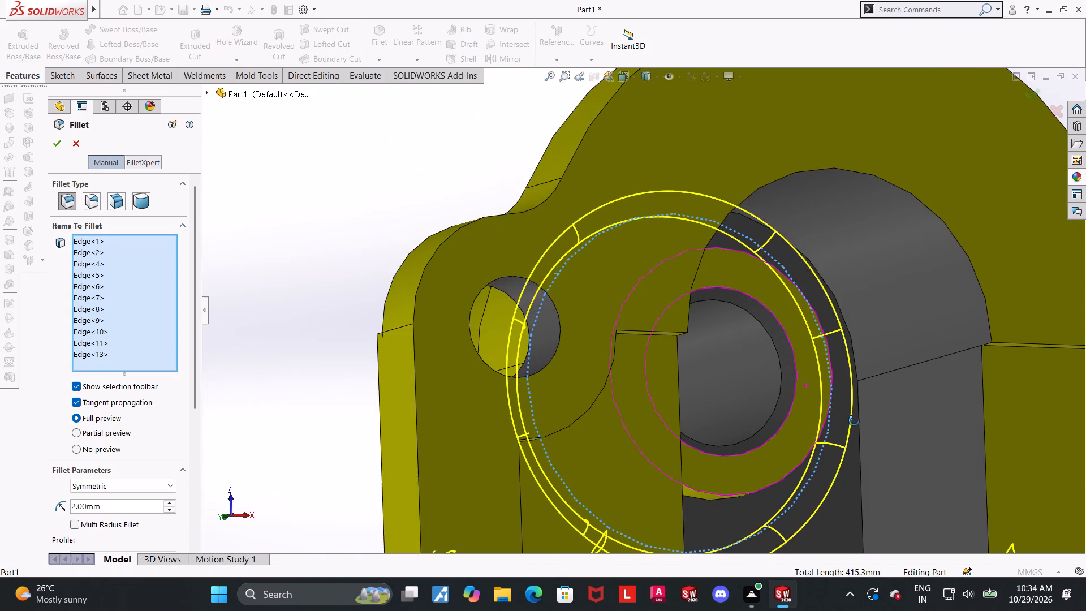
middle_drag(854, 421, 830, 424)
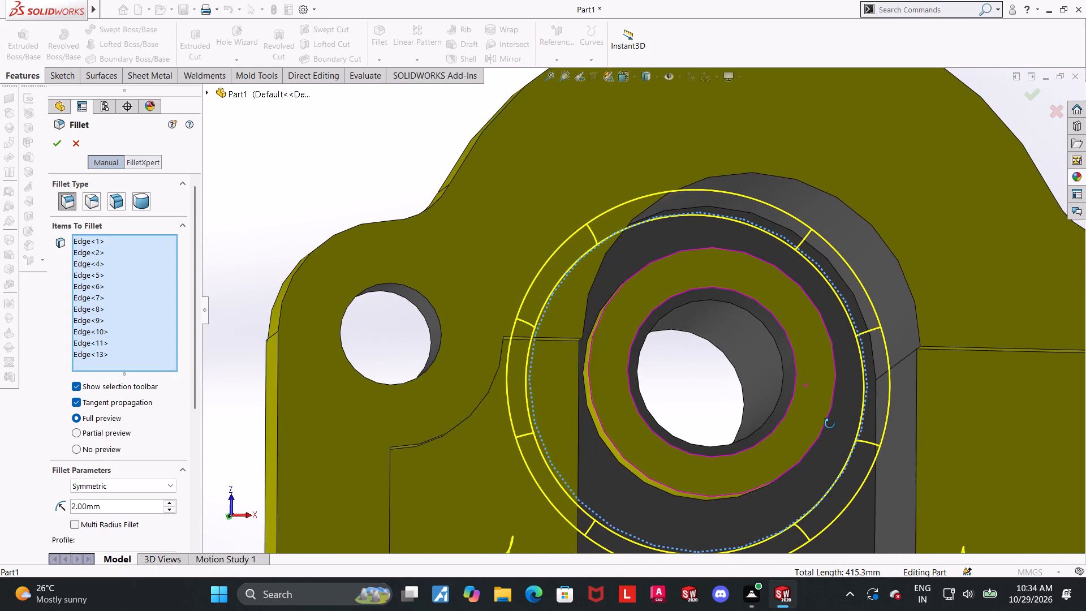
middle_drag(830, 424, 787, 407)
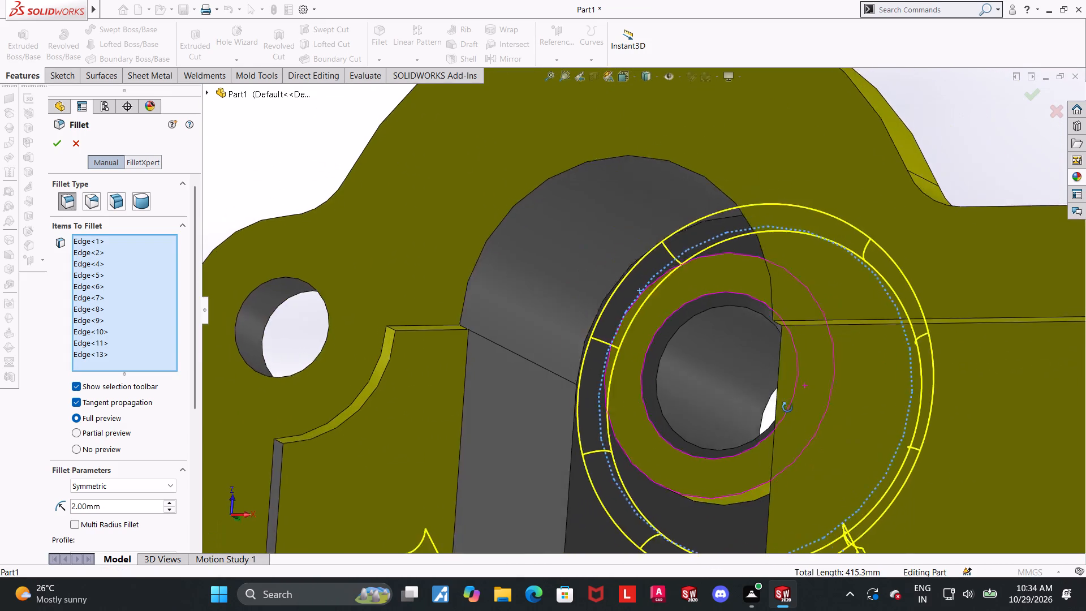
middle_drag(787, 407, 697, 339)
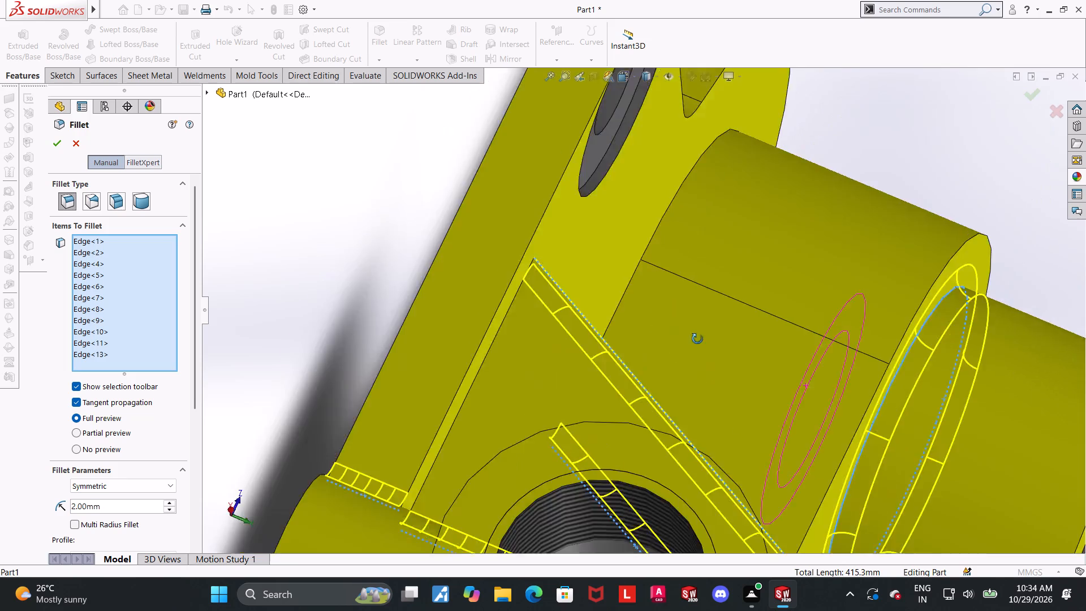
middle_drag(697, 339, 800, 386)
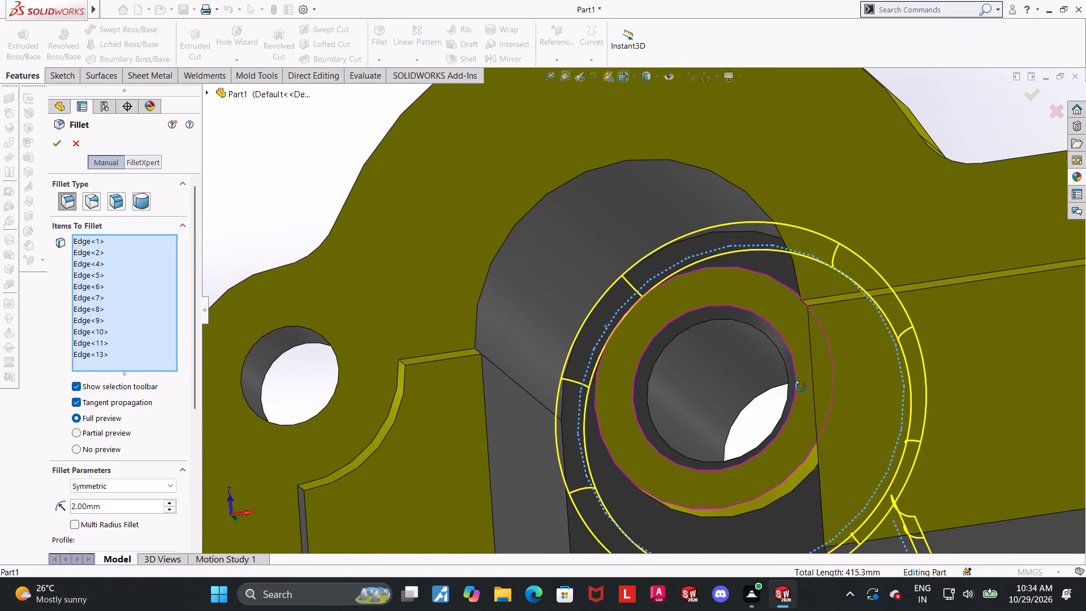
middle_drag(800, 386, 788, 390)
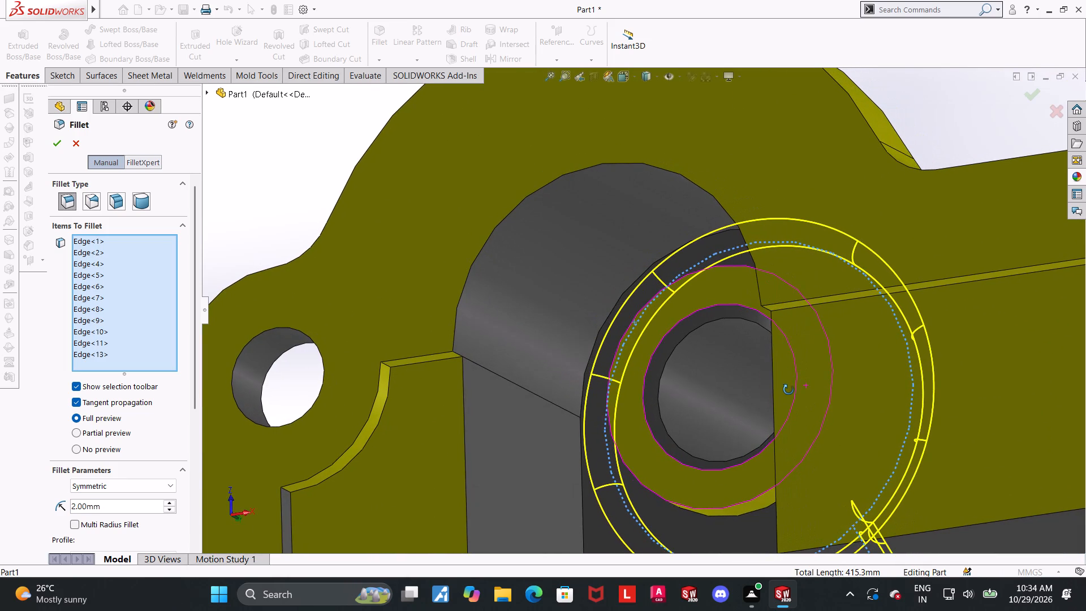
middle_drag(788, 390, 762, 377)
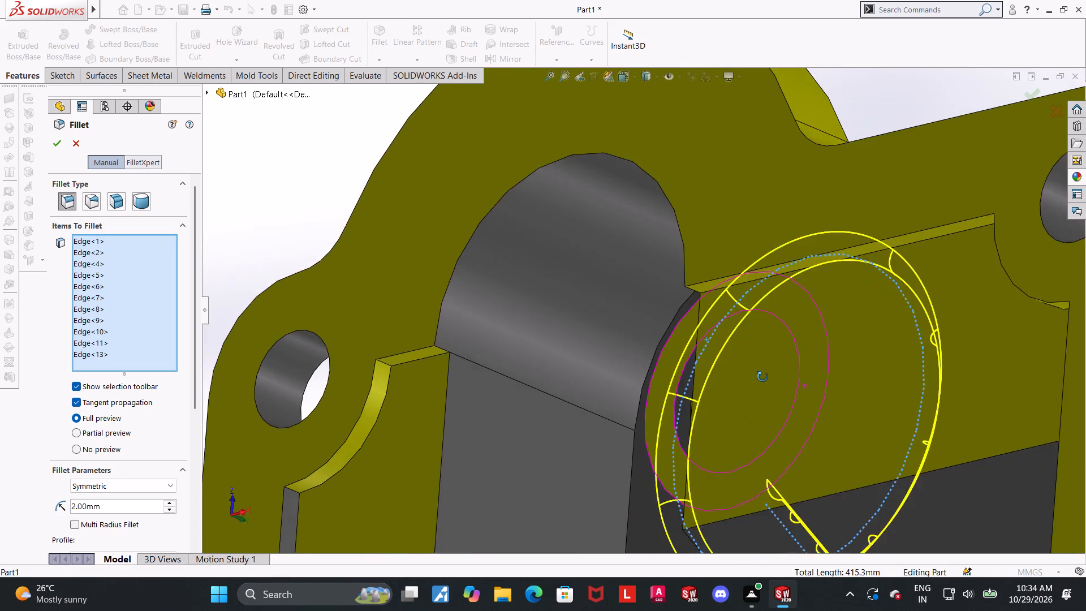
middle_drag(762, 377, 820, 364)
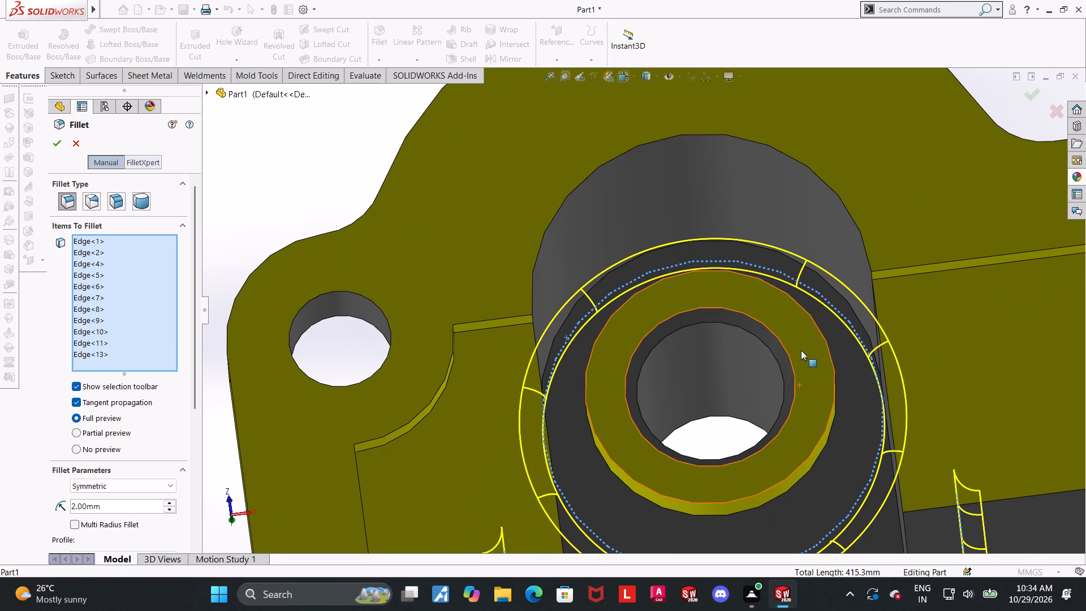
Add the U-shaped edge outlining the floor of the recess beneath the upright boss, around the raised ring, to the 2 mm fillet.
scroll(800, 351, up, 4)
middle_drag(787, 363, 782, 300)
scroll(706, 366, down, 4)
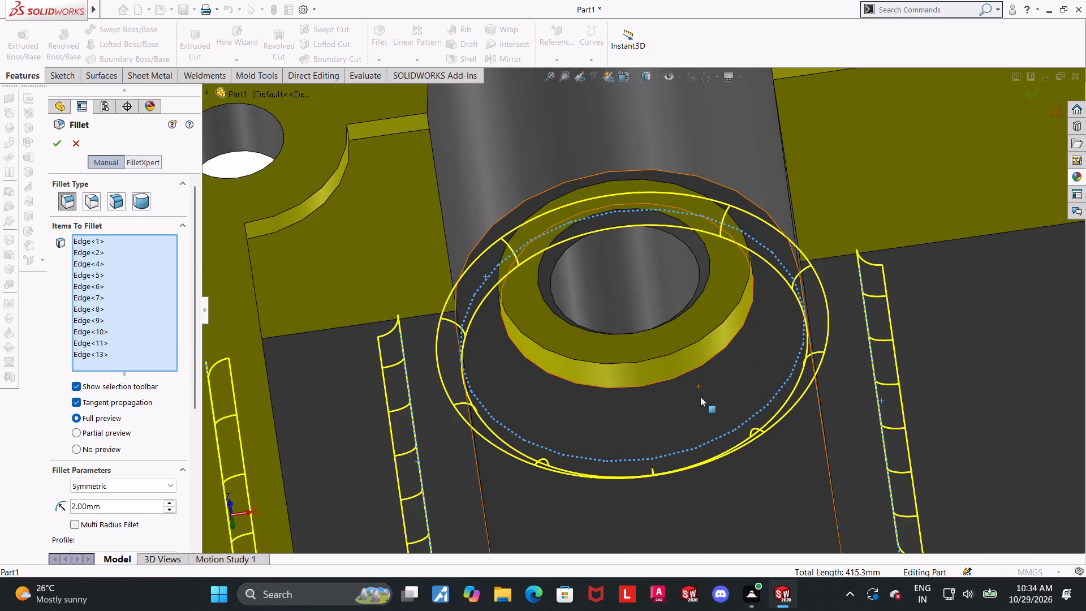
middle_drag(726, 354, 736, 380)
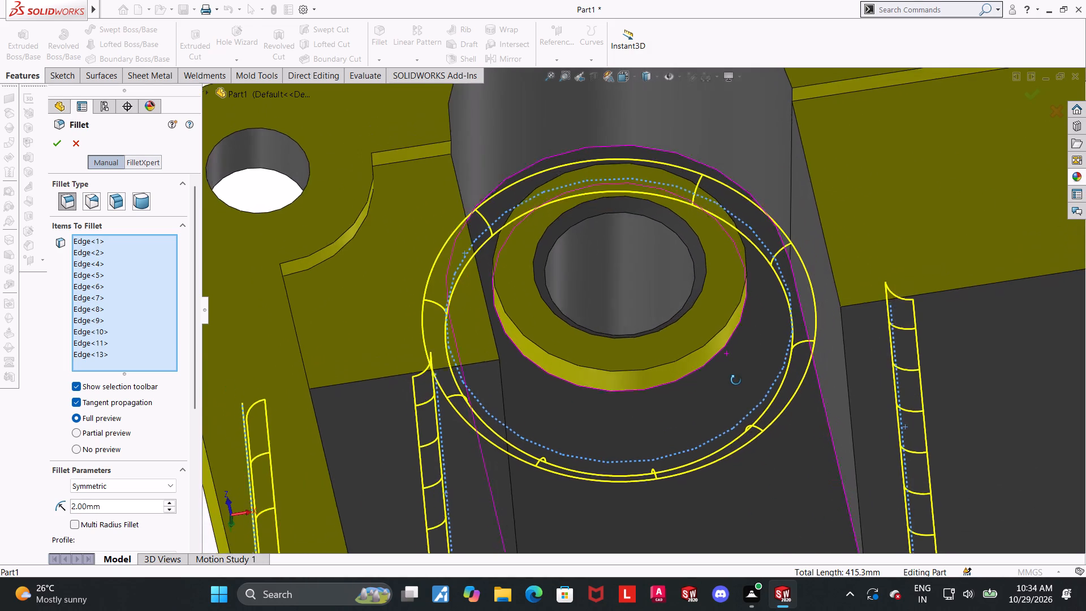
middle_drag(736, 380, 731, 396)
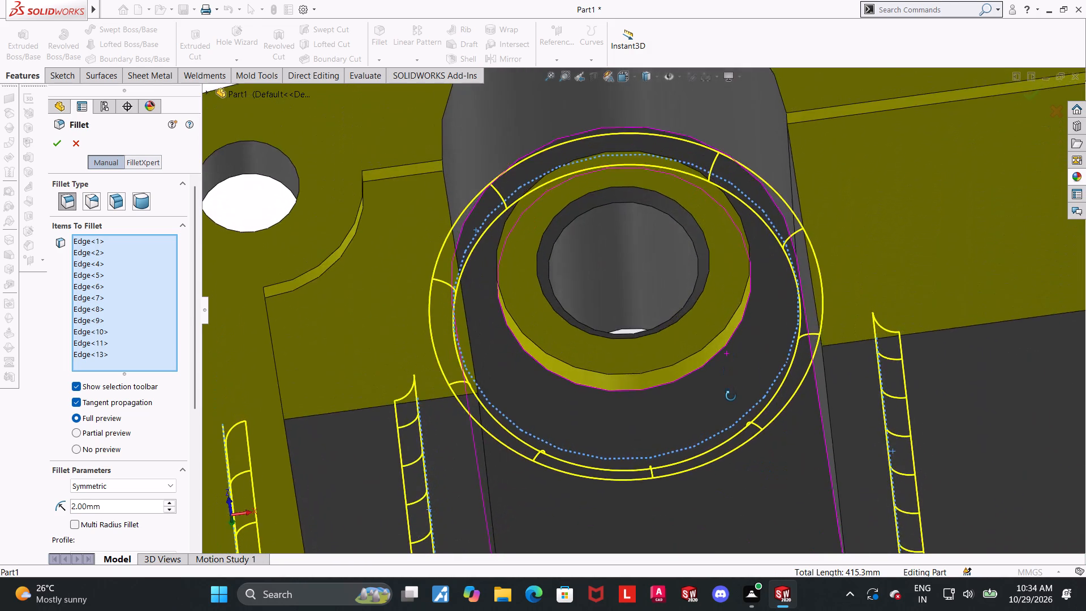
middle_drag(731, 396, 735, 328)
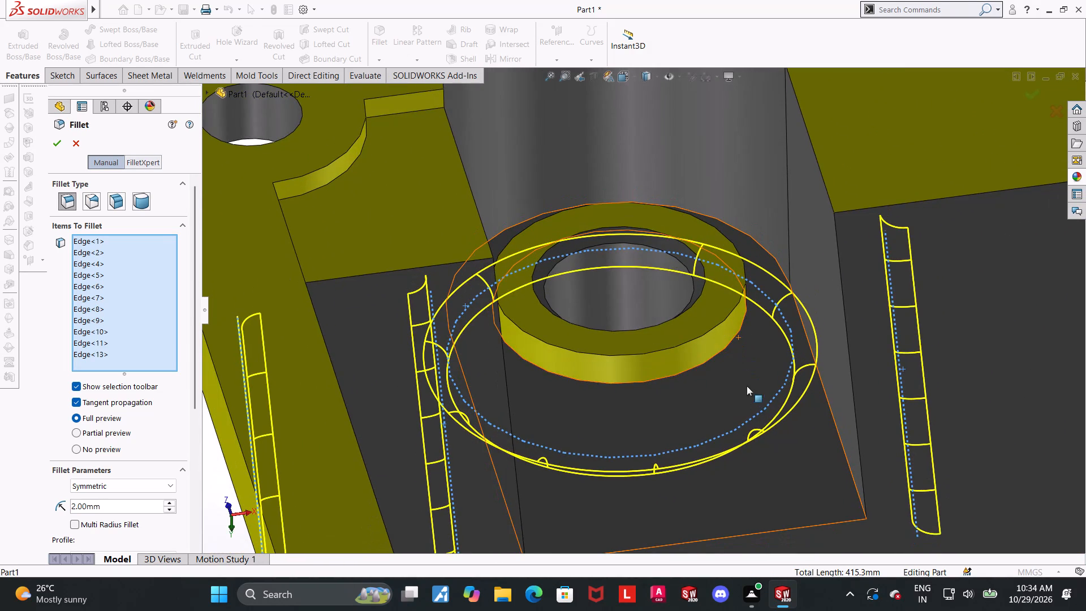
scroll(747, 386, up, 5)
middle_drag(743, 382, 731, 390)
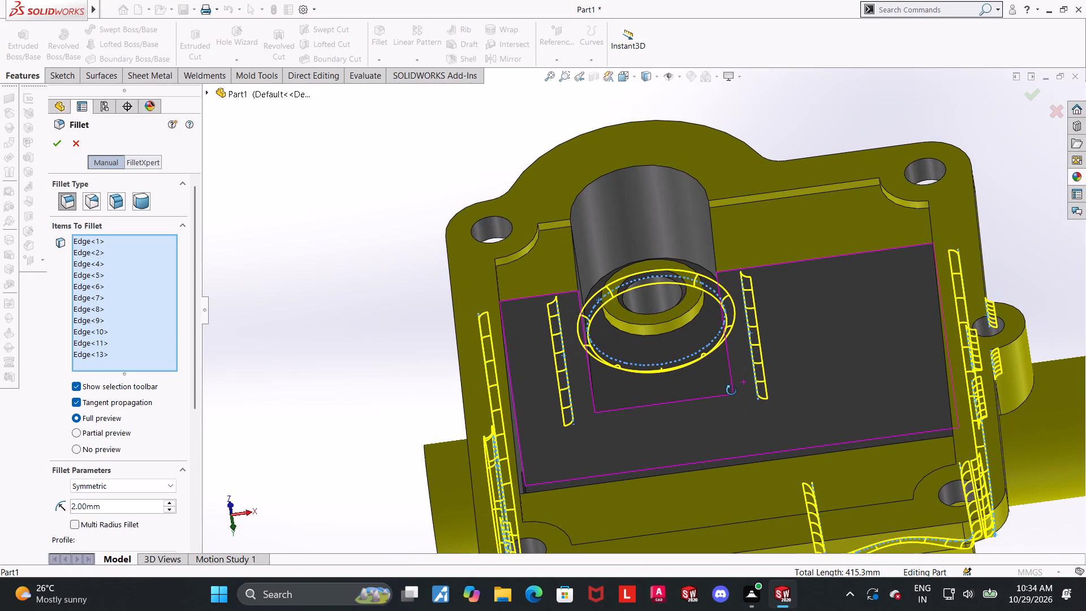
middle_drag(731, 390, 735, 390)
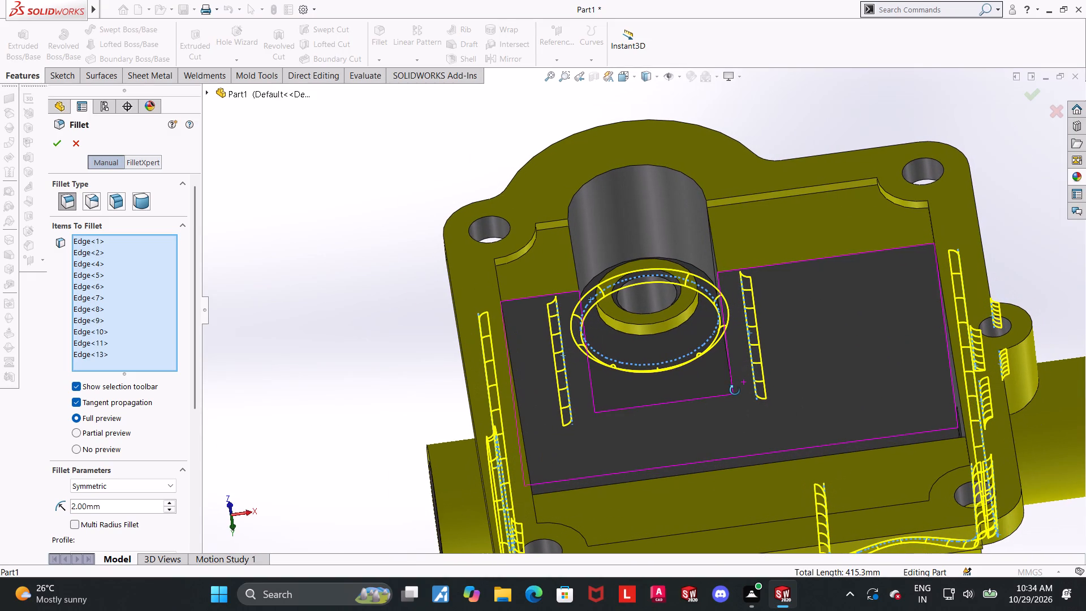
middle_drag(735, 390, 742, 398)
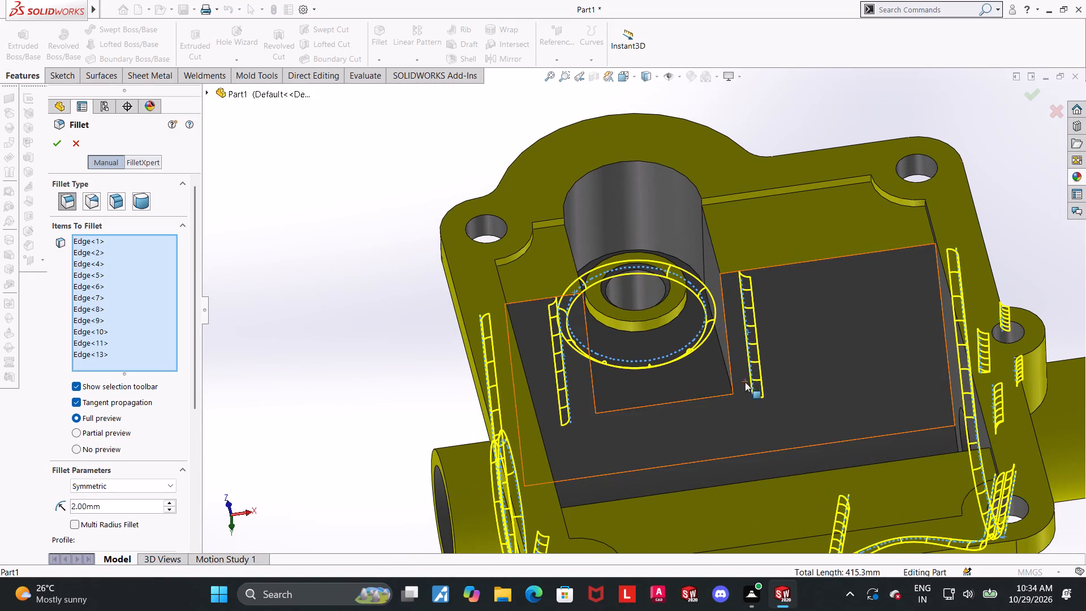
click(726, 367)
scroll(675, 300, down, 6)
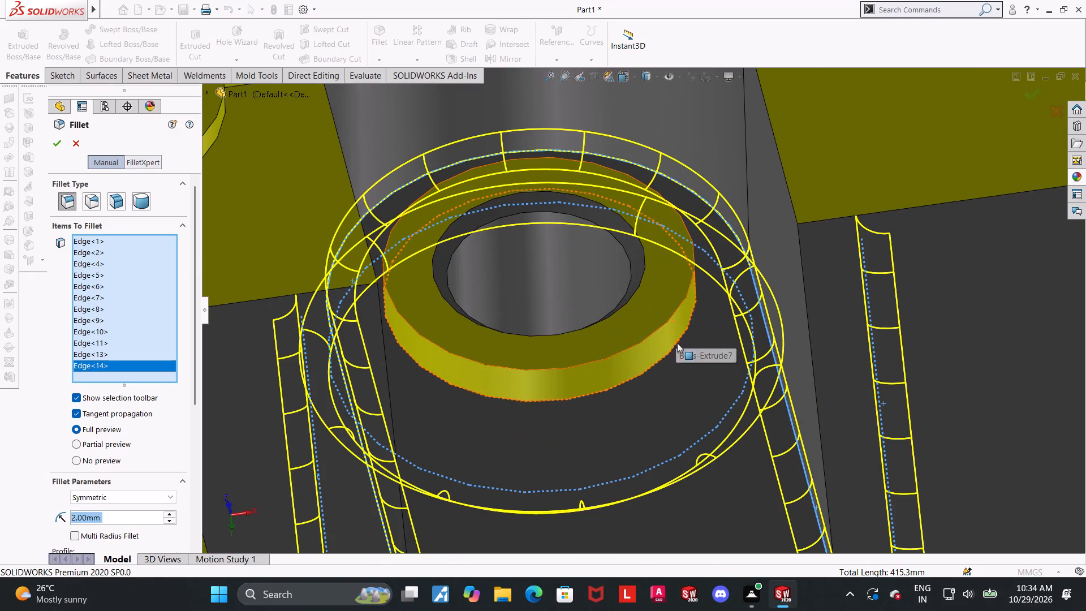
middle_drag(677, 356, 669, 433)
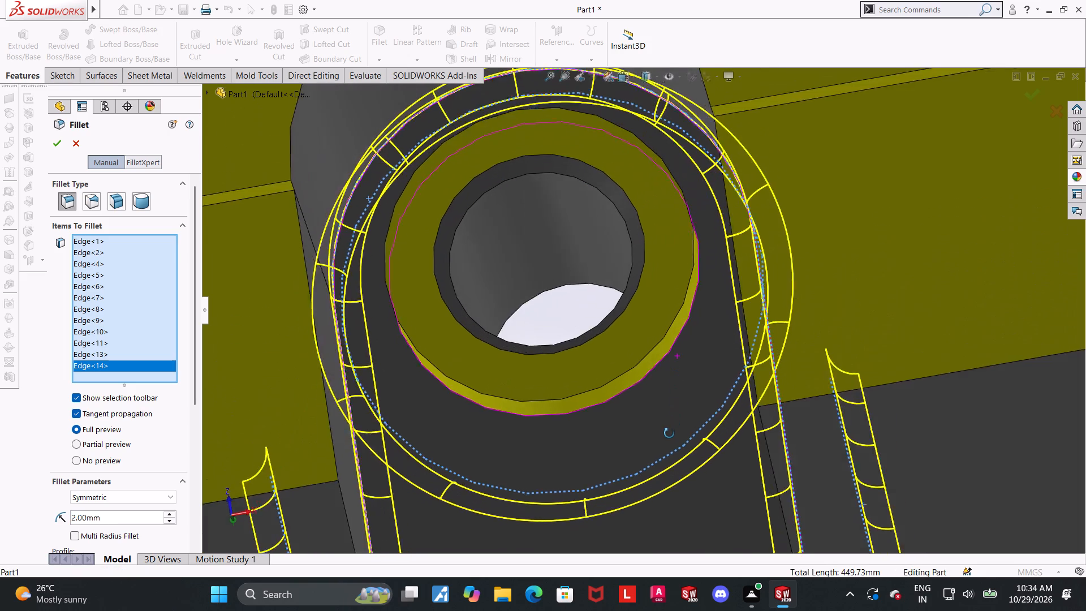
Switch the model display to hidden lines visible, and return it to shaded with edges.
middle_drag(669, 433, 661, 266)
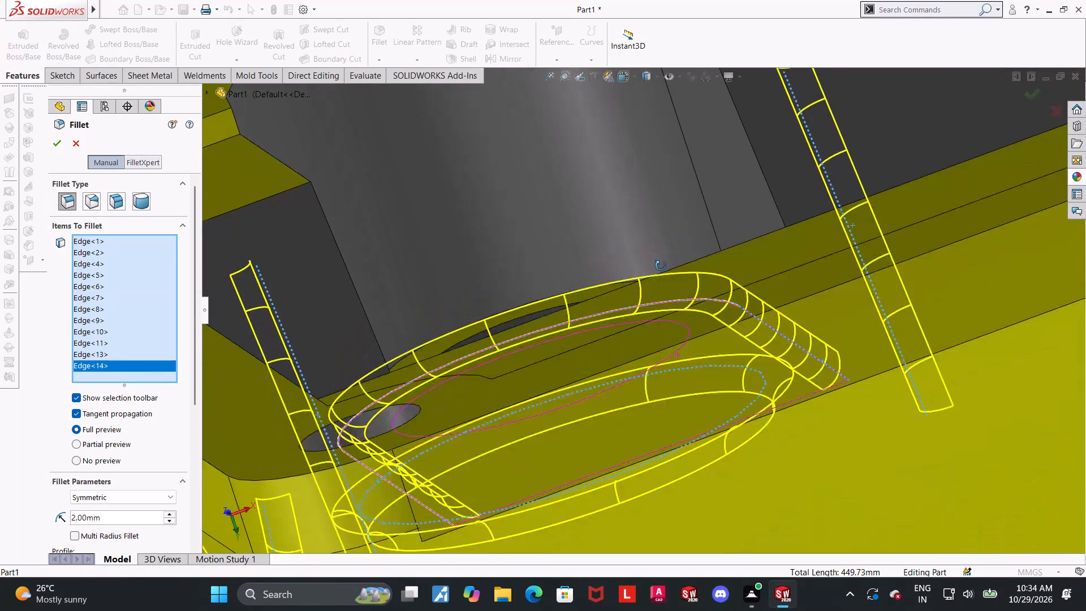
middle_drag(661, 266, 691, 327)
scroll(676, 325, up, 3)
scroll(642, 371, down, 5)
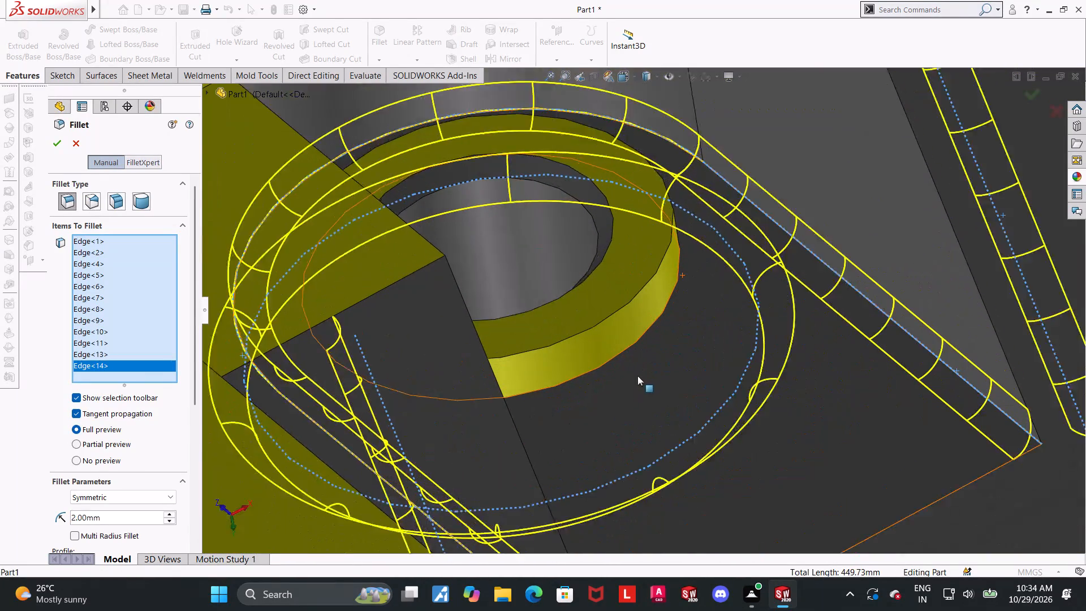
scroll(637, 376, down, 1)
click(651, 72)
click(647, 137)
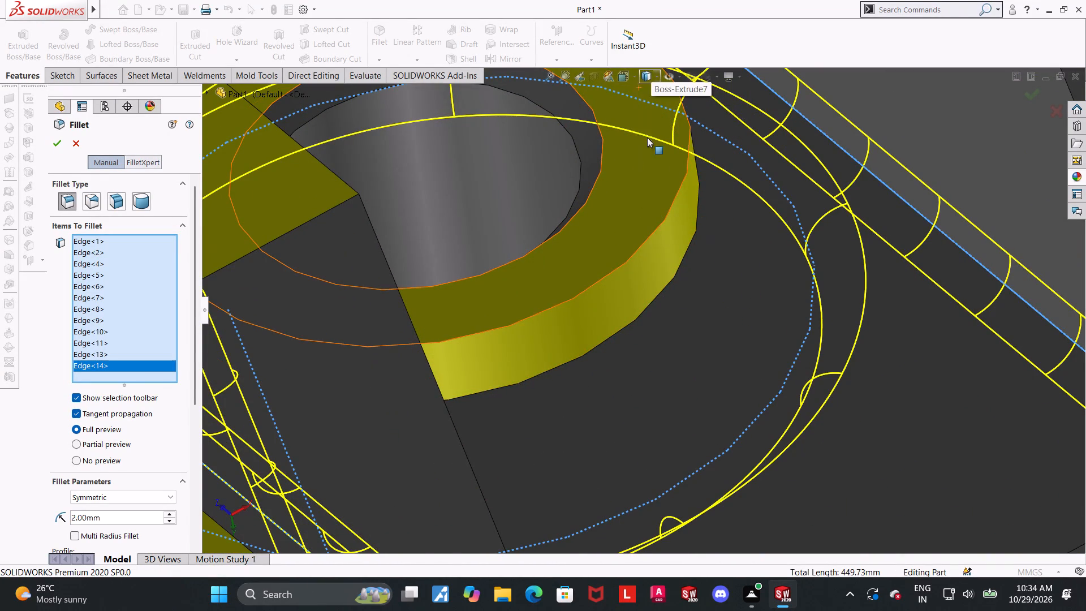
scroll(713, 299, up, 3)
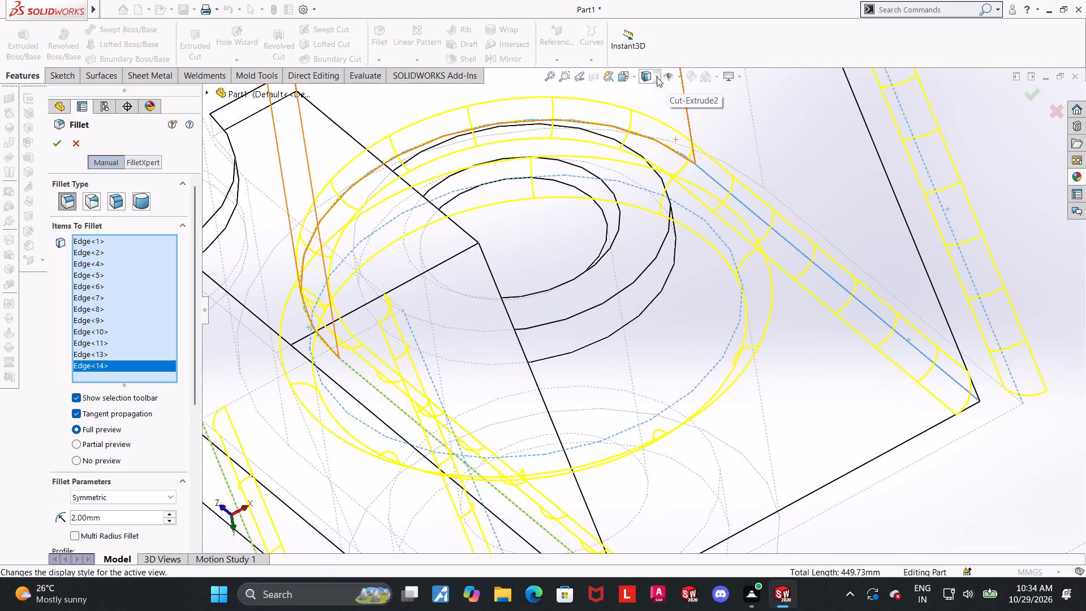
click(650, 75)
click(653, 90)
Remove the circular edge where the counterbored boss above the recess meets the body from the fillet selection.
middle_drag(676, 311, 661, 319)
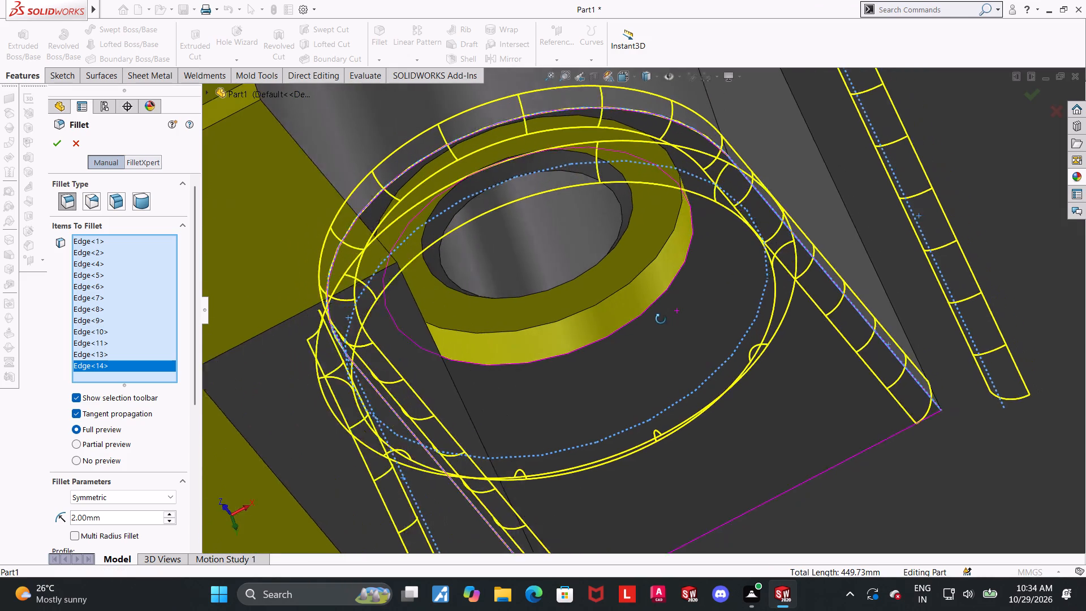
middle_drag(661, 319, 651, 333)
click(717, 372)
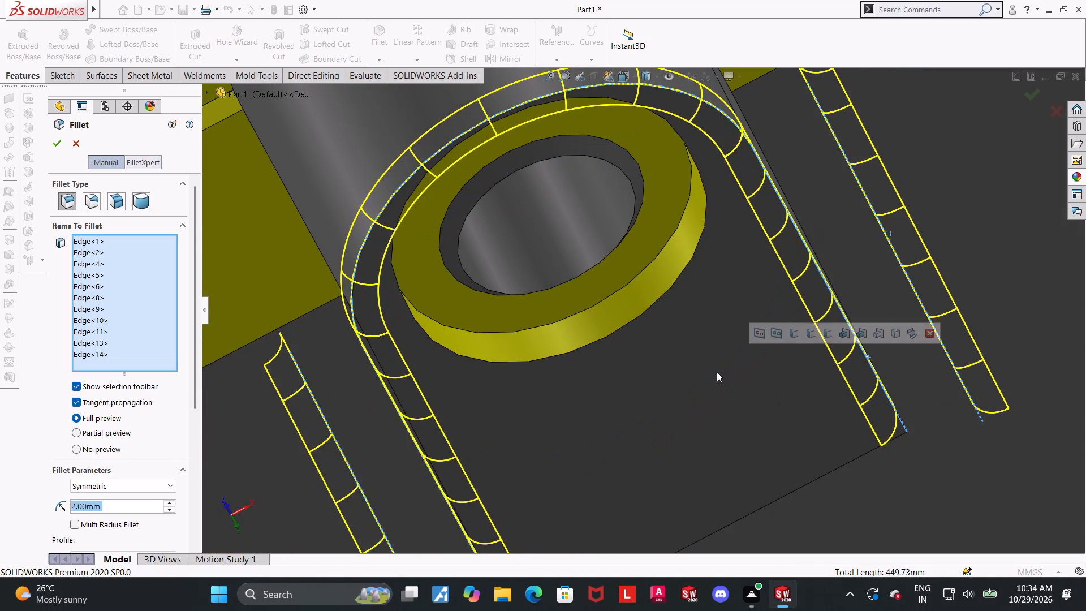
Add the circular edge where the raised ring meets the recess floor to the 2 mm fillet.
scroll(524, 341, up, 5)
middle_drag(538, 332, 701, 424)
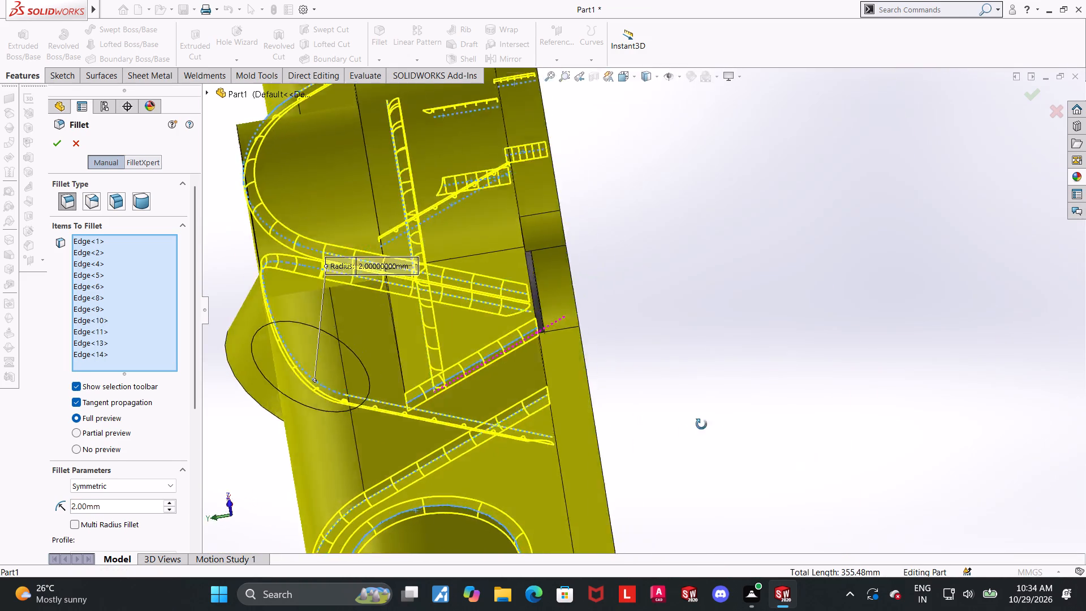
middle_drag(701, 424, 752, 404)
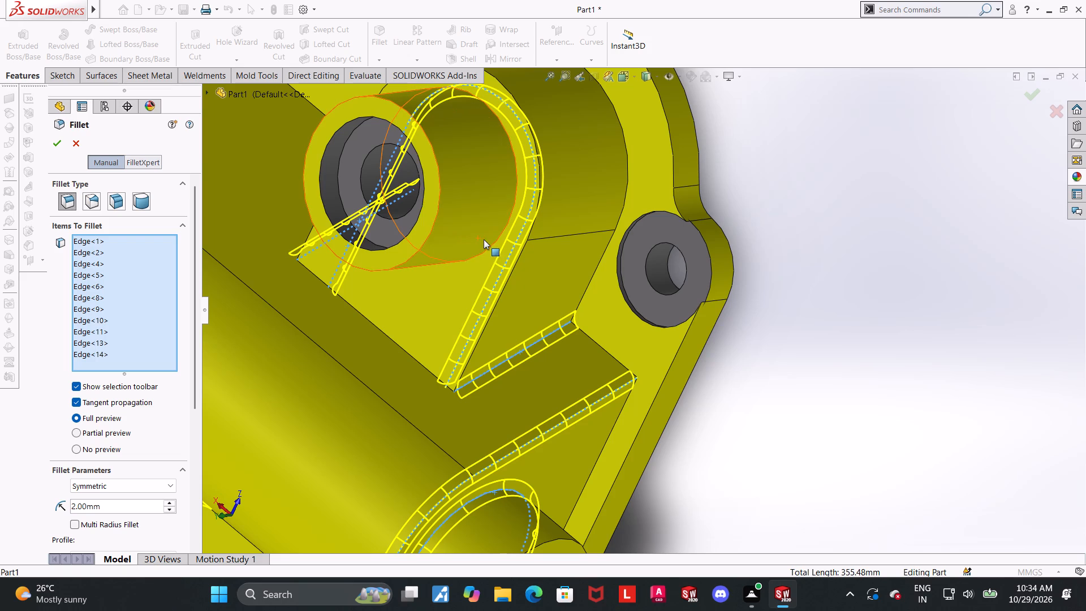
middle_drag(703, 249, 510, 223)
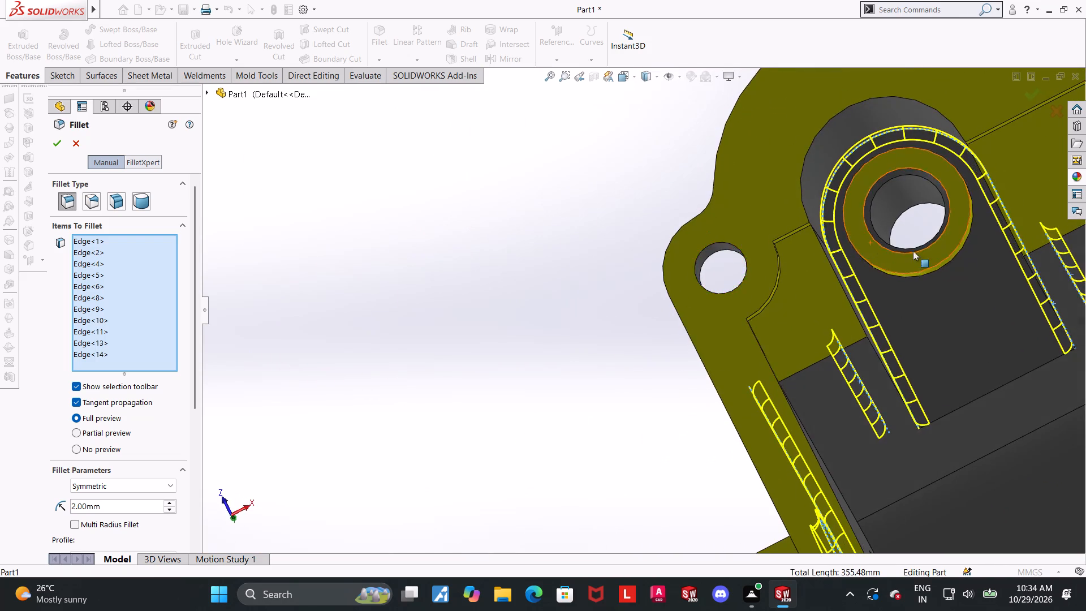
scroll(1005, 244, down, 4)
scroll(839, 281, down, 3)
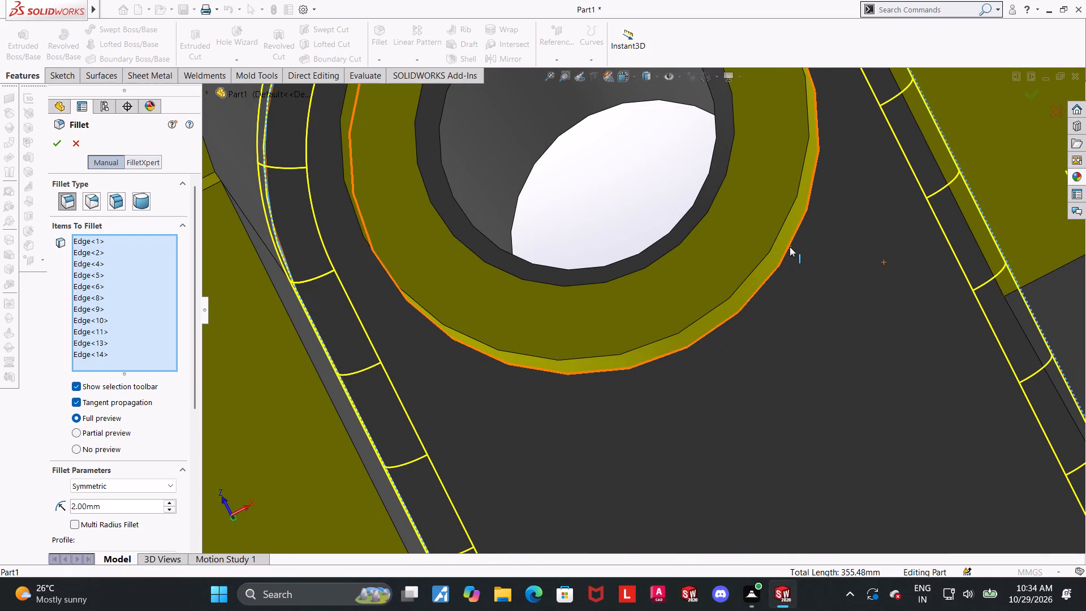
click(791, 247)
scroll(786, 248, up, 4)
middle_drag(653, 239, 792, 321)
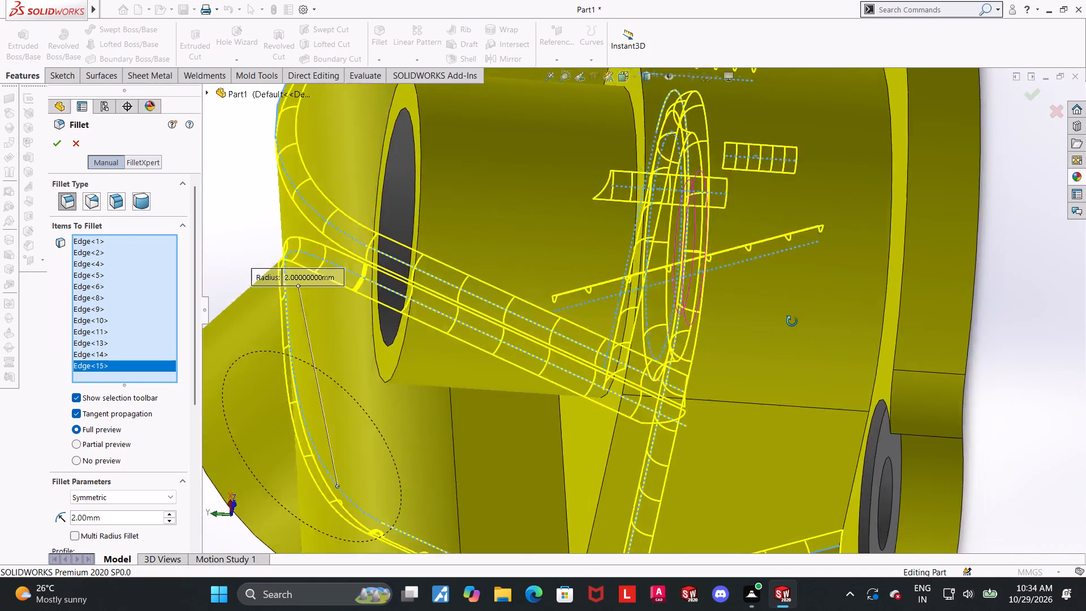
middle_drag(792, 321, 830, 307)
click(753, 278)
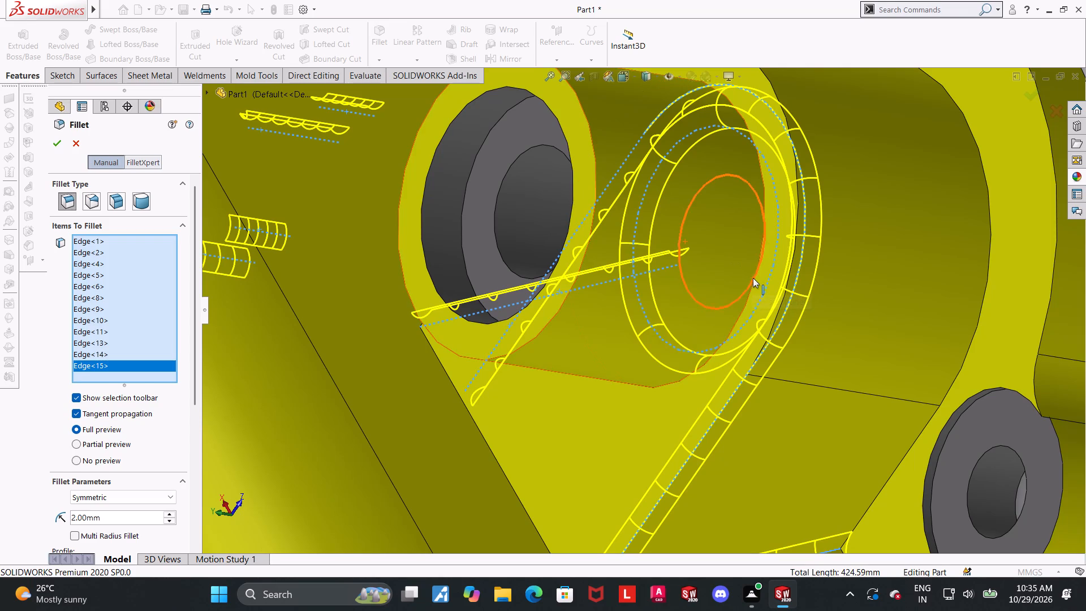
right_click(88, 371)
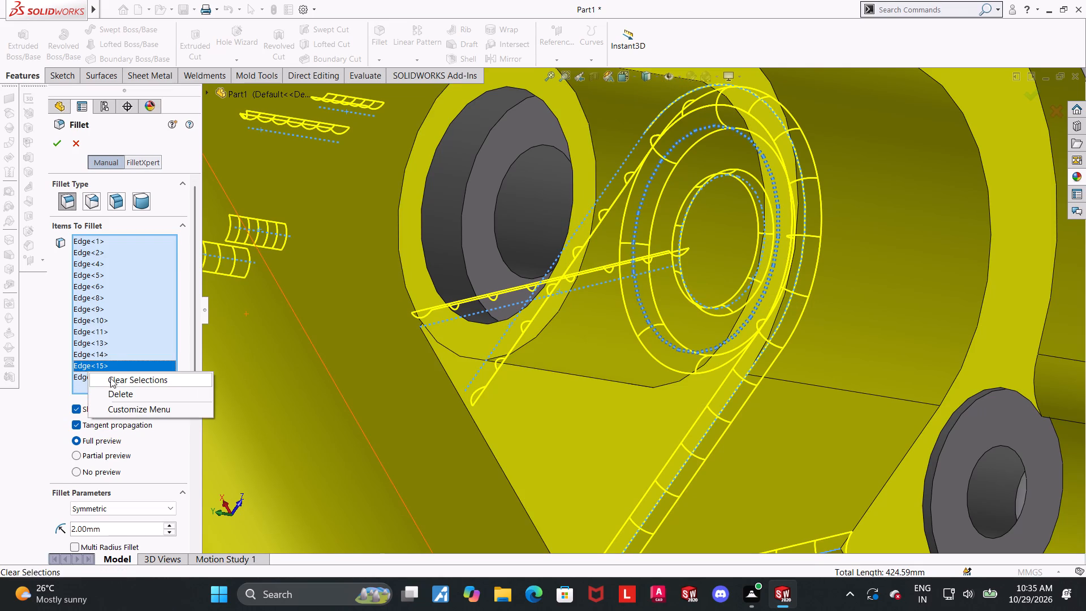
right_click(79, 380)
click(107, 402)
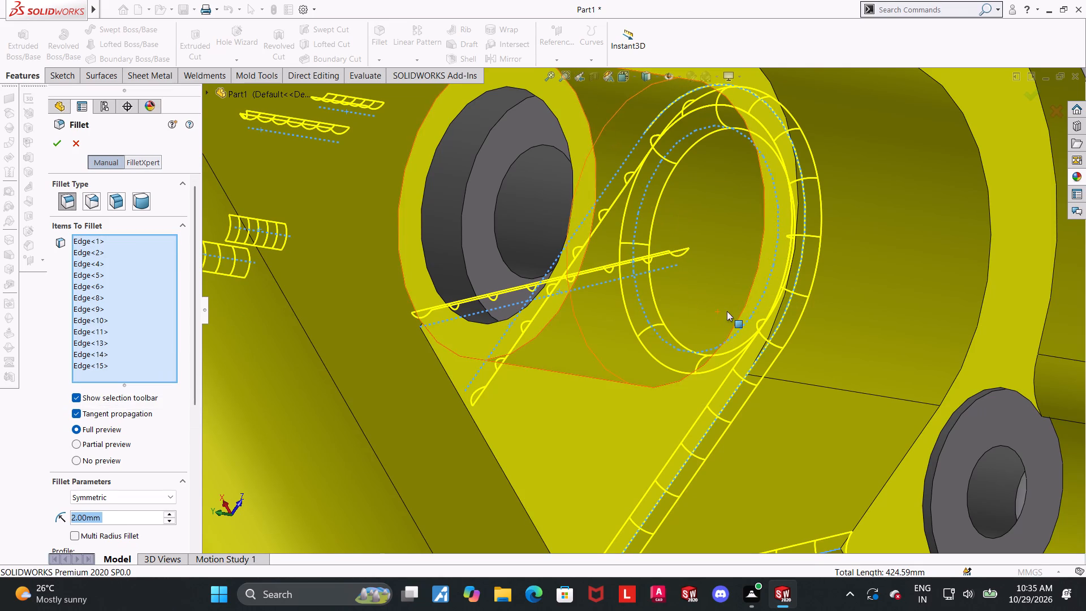
Add the circular edge where the counterbored boss above the recess meets the body back to the 2 mm fillet.
click(744, 309)
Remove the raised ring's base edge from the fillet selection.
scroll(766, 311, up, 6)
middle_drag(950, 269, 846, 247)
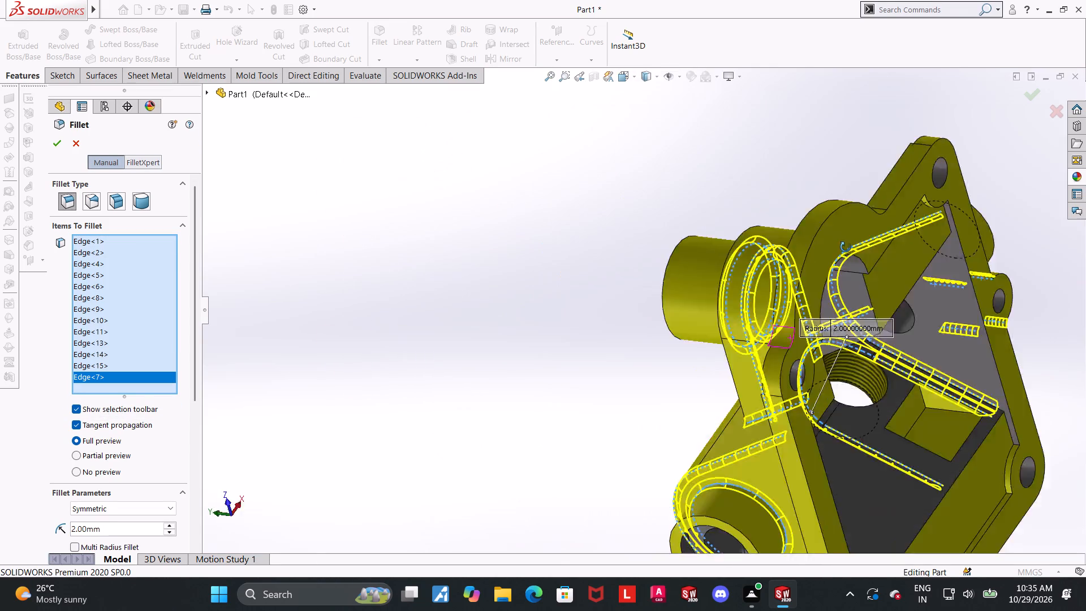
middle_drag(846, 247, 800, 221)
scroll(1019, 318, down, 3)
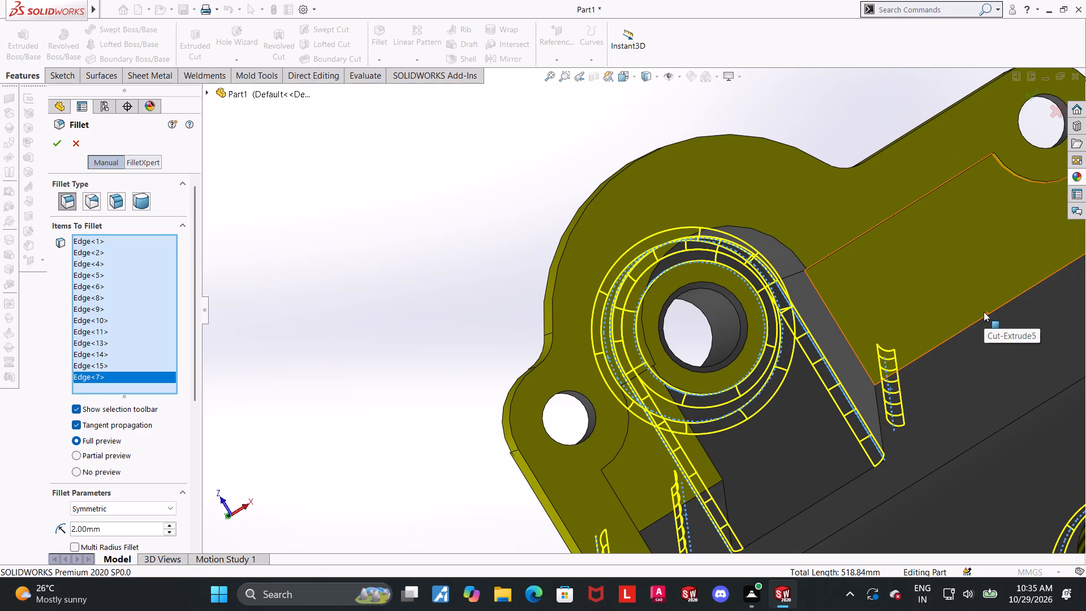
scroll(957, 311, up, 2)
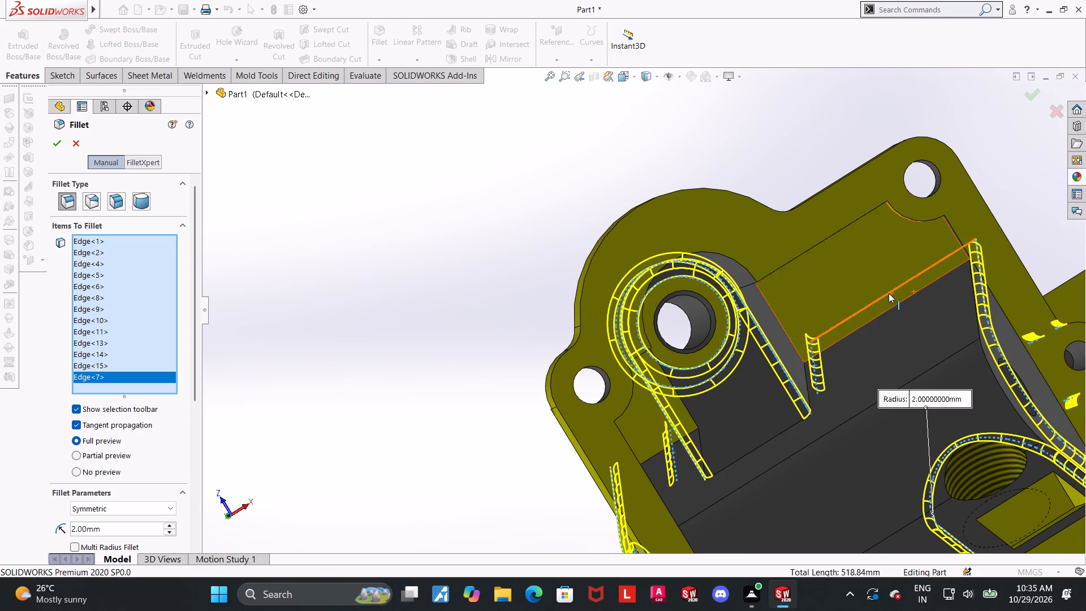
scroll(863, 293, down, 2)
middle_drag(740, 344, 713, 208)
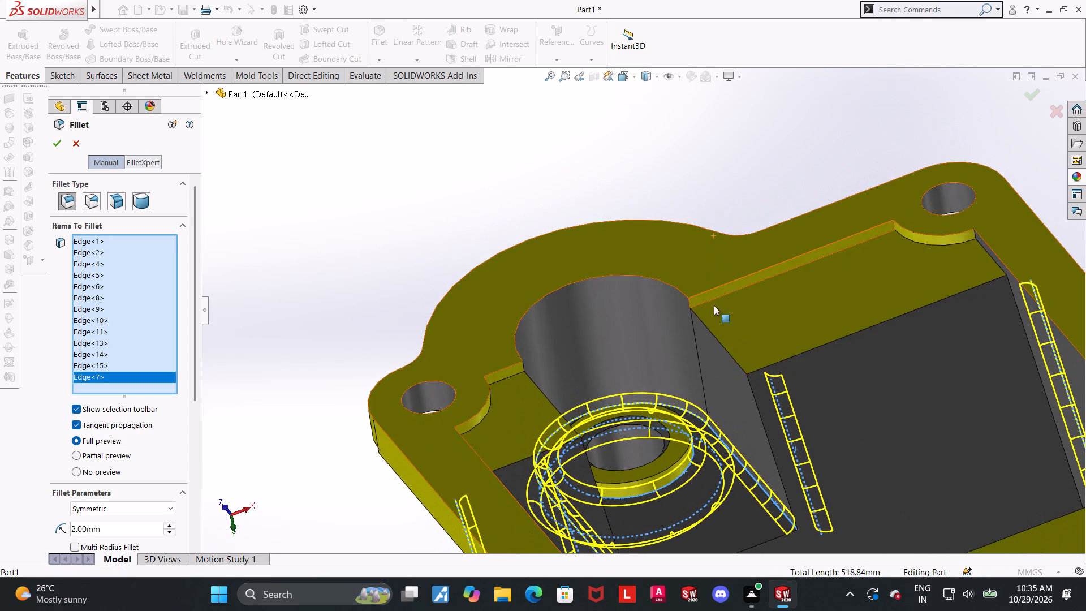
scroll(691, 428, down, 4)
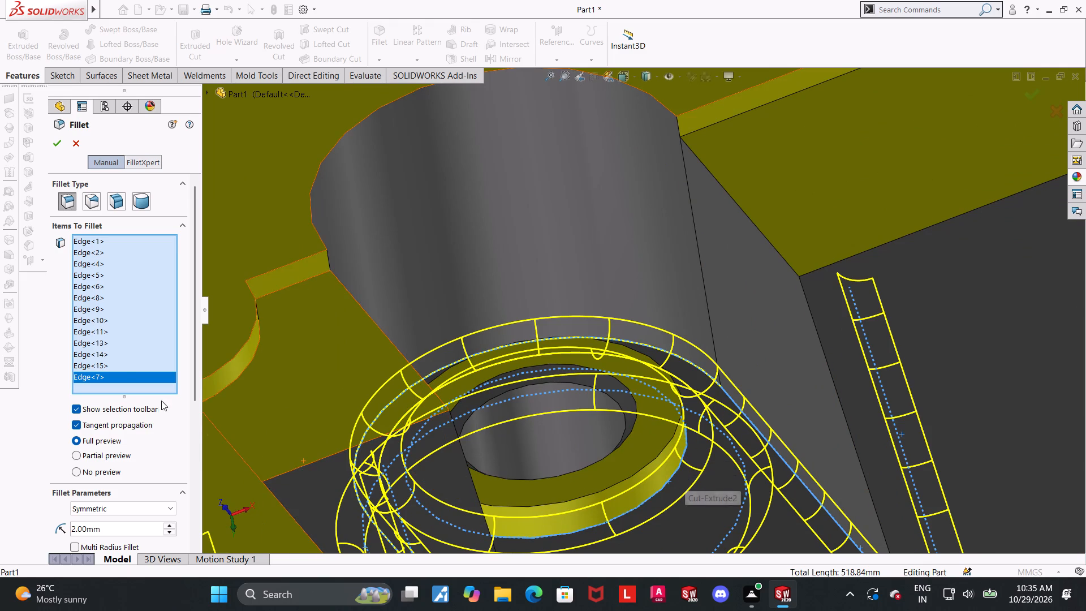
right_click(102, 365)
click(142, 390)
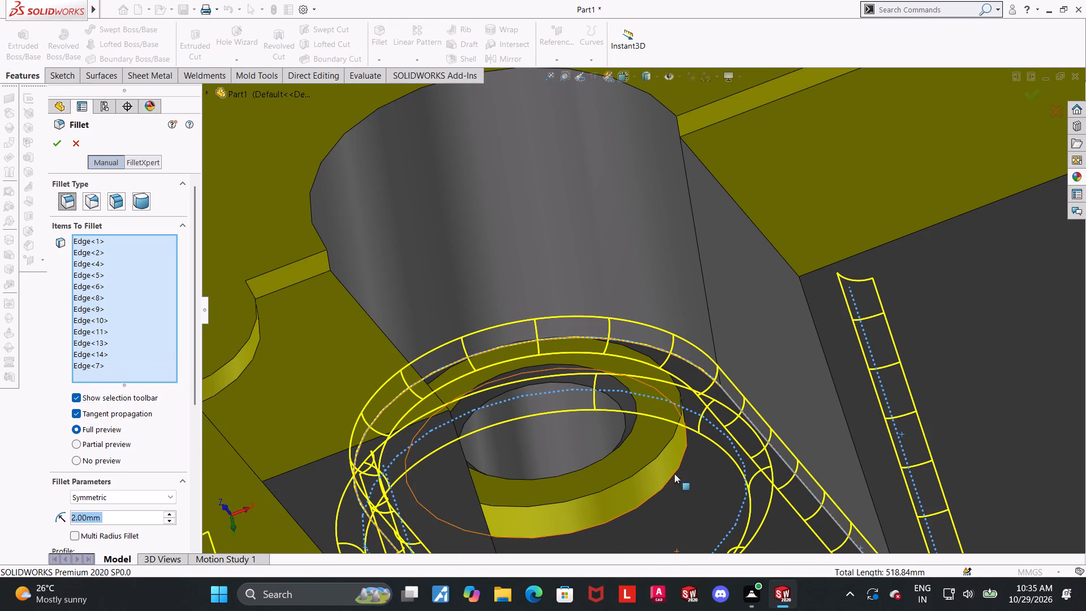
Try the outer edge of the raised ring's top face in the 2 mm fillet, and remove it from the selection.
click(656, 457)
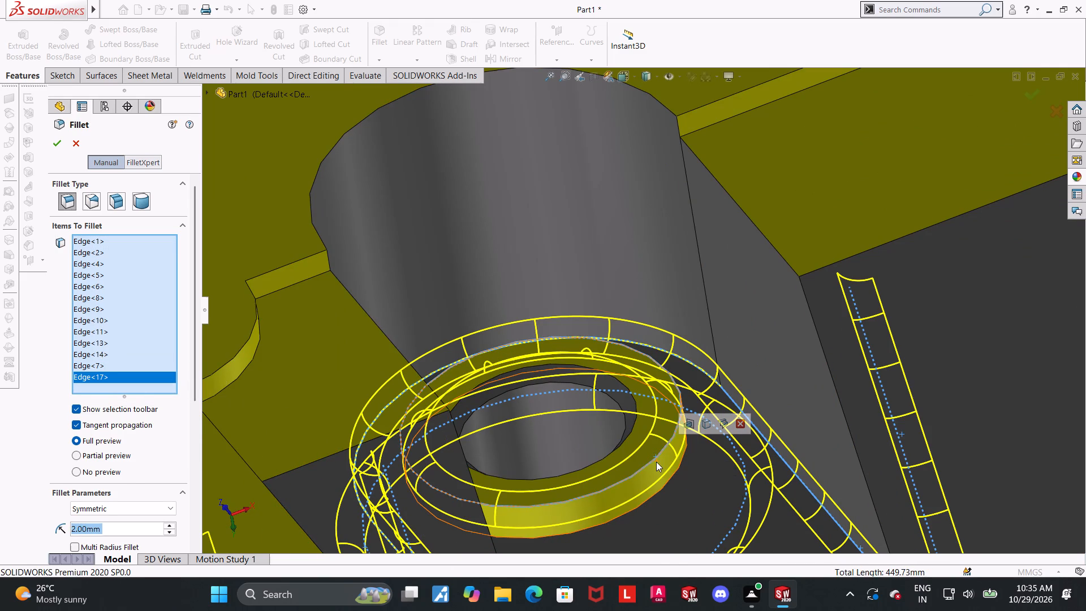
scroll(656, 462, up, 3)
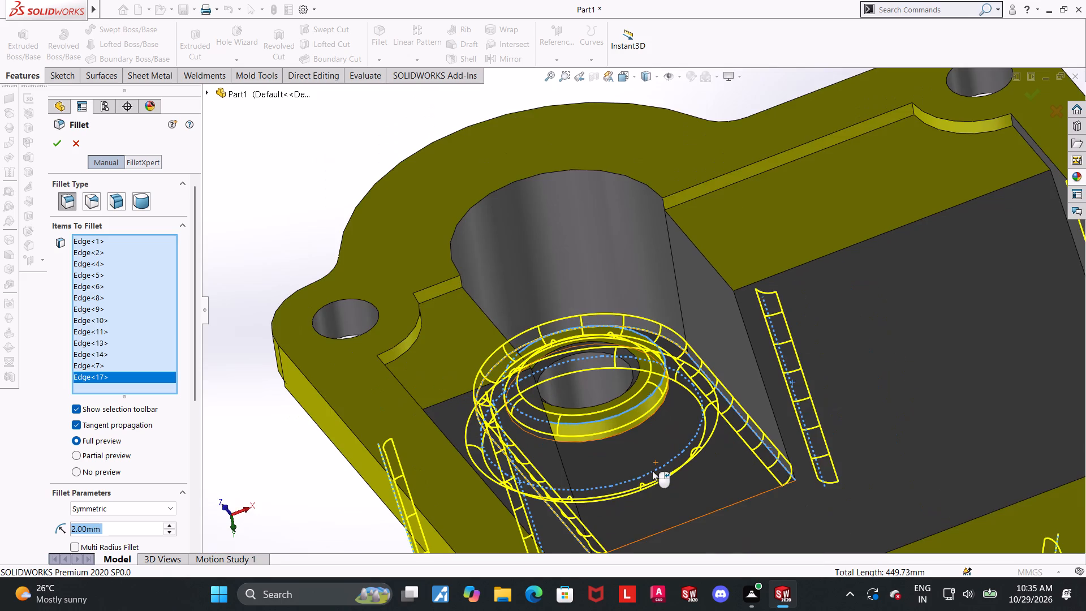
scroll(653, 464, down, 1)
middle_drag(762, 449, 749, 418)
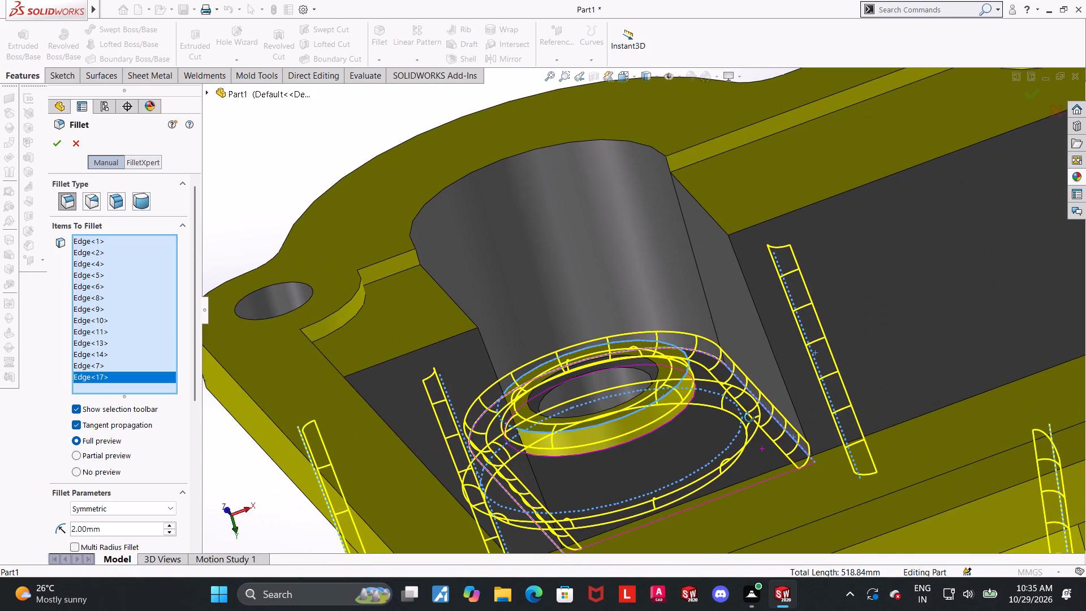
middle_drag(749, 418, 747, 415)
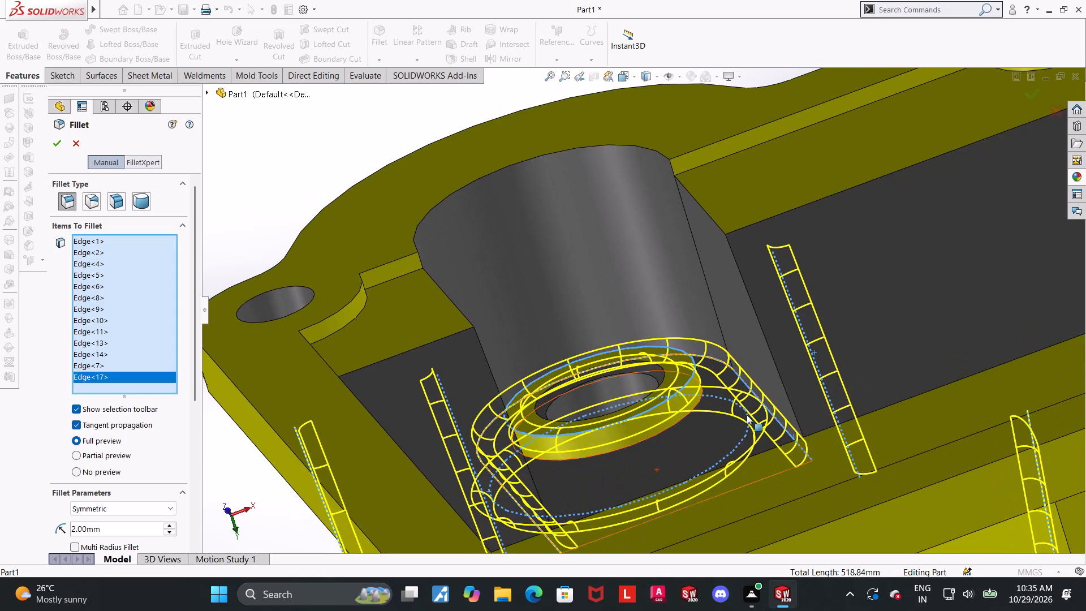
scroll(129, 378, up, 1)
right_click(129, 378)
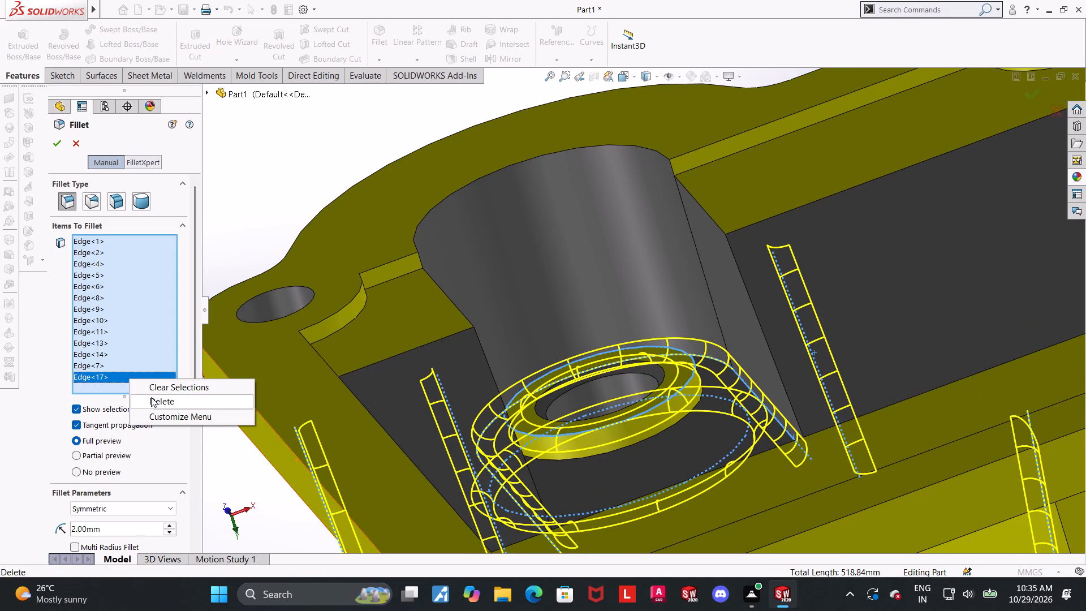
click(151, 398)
Add the circular edge at the base of the raised ring on the recess floor to the 2 mm fillet.
middle_drag(697, 450, 708, 481)
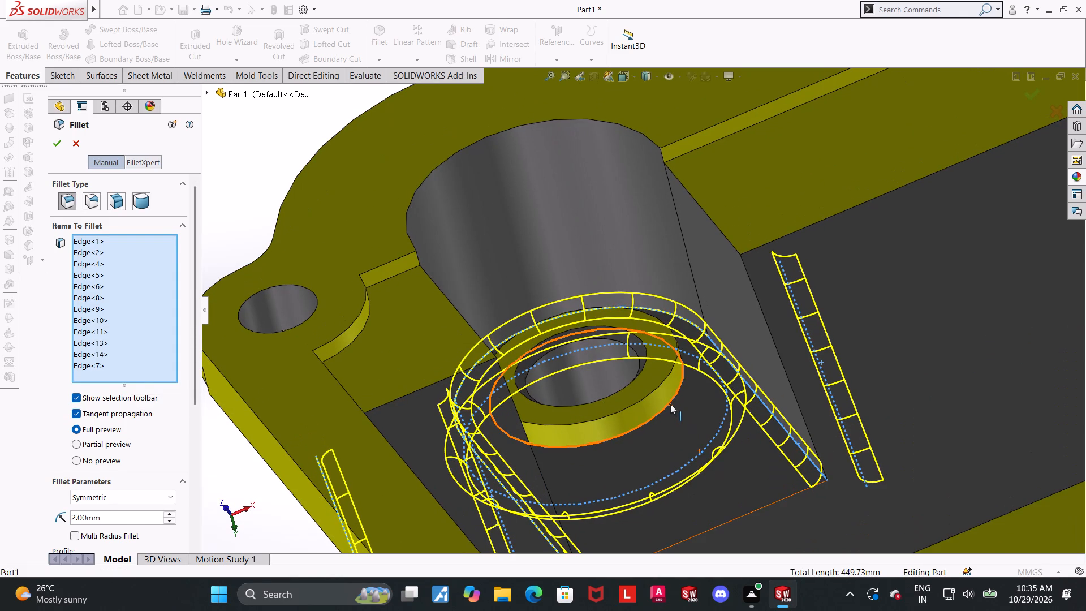
click(670, 404)
middle_drag(670, 444, 676, 494)
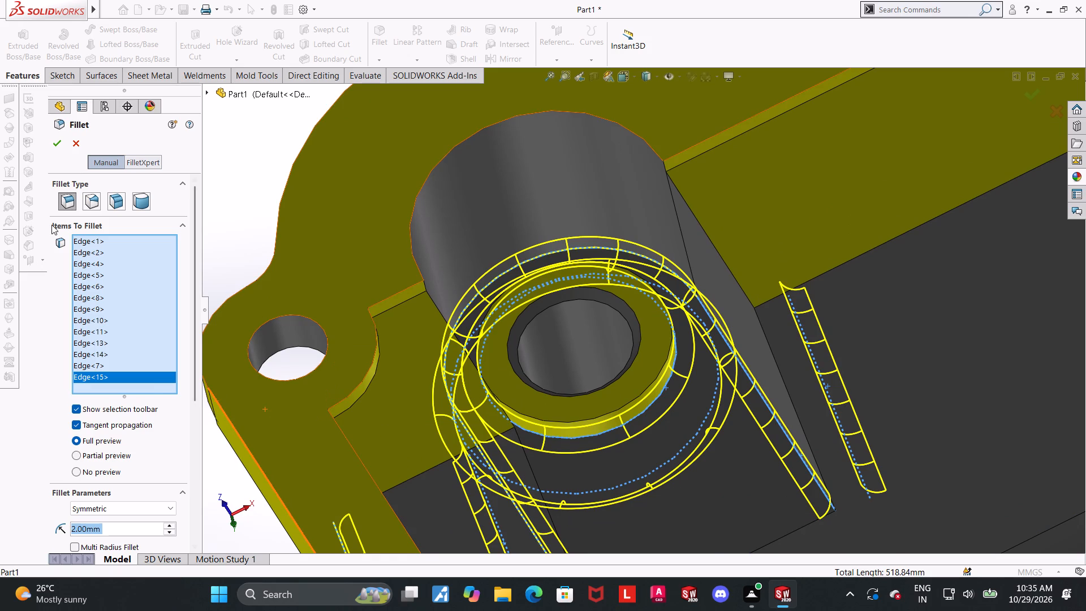
Examine the housing's open cavity, around the threaded hole, the rectangular pocket and the recess, for remaining inner edges to fillet.
scroll(546, 358, up, 5)
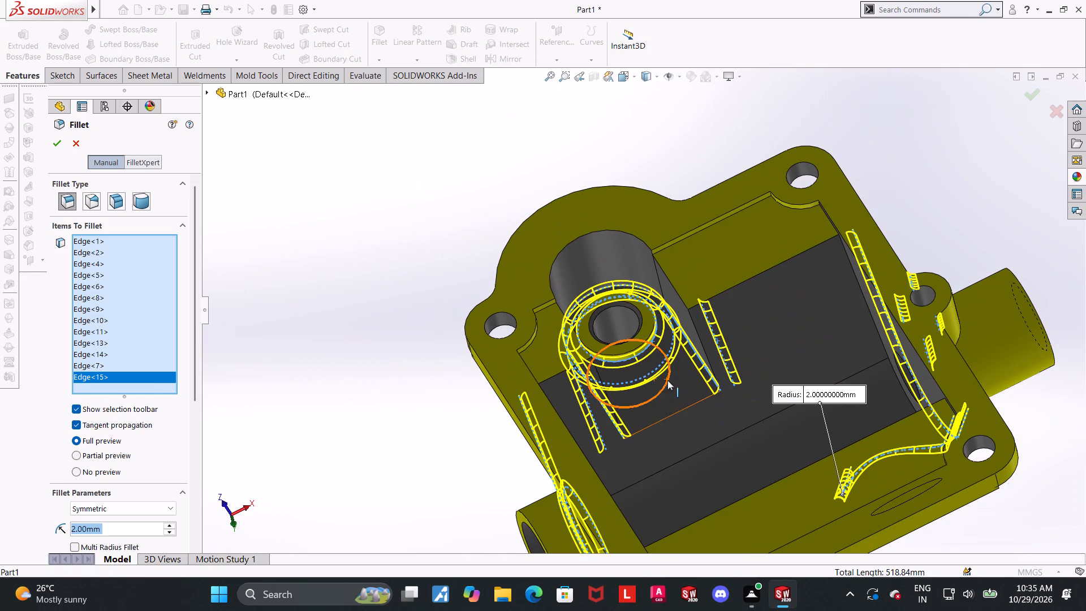
middle_drag(763, 410, 825, 468)
scroll(802, 410, up, 1)
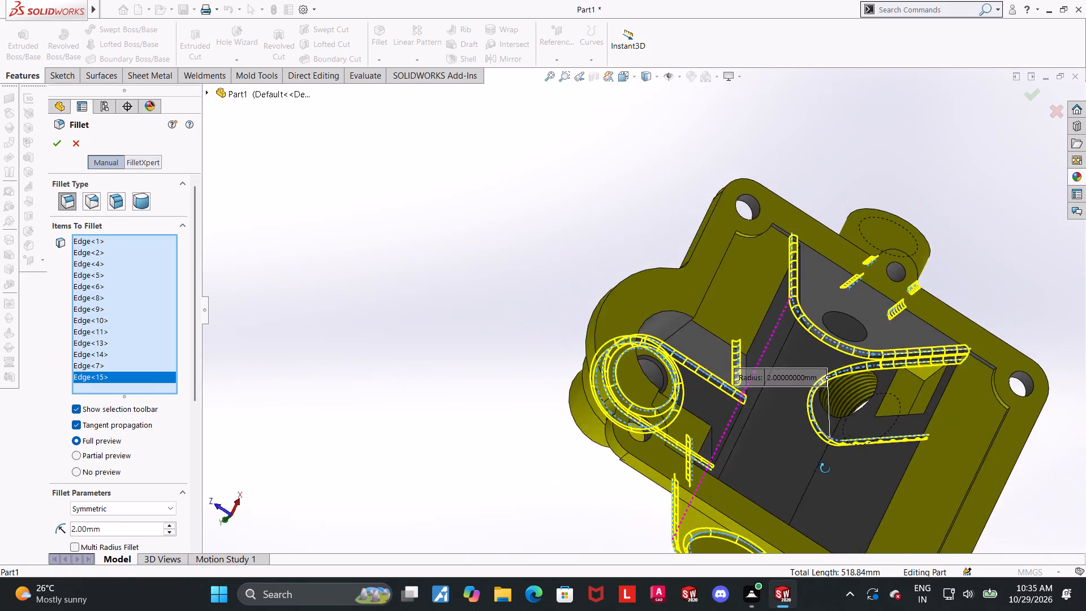
middle_drag(825, 468, 849, 504)
scroll(997, 363, down, 3)
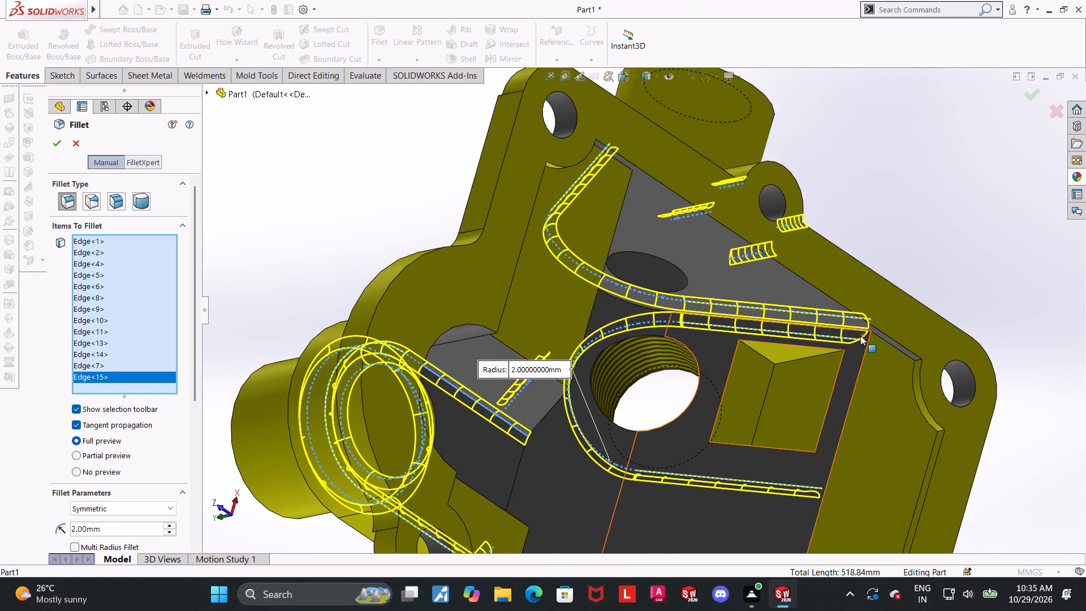
scroll(858, 339, down, 2)
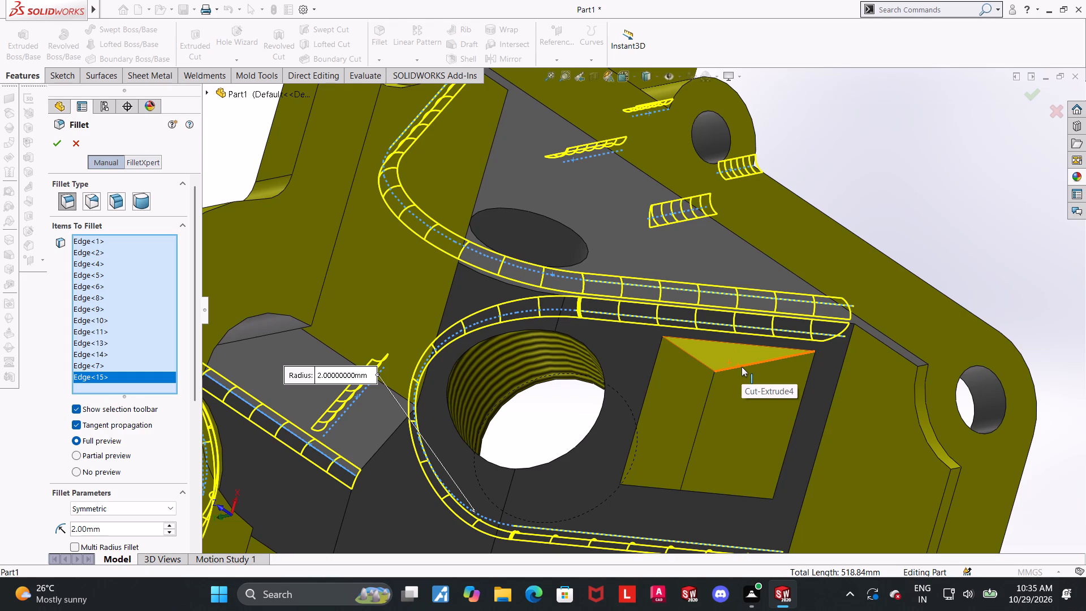
middle_drag(663, 384, 636, 366)
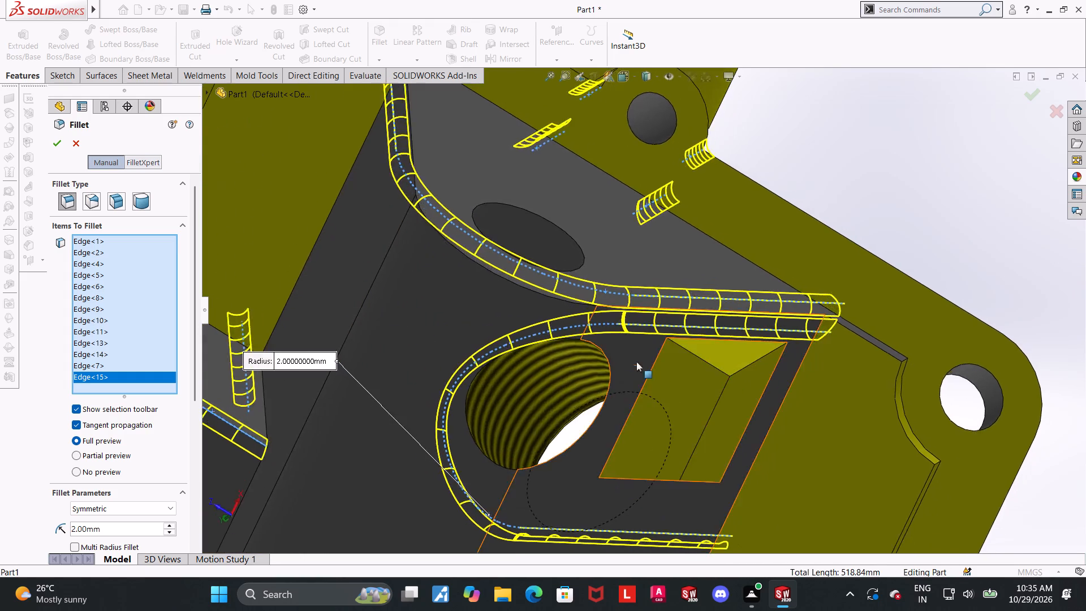
scroll(589, 348, up, 4)
middle_drag(399, 340, 377, 326)
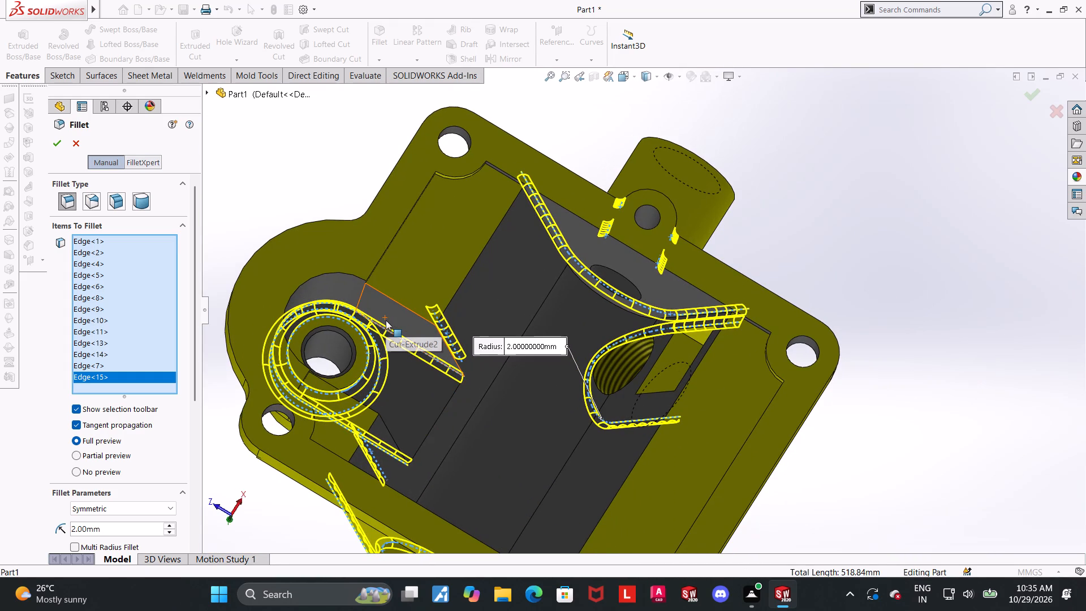
middle_drag(404, 293, 388, 273)
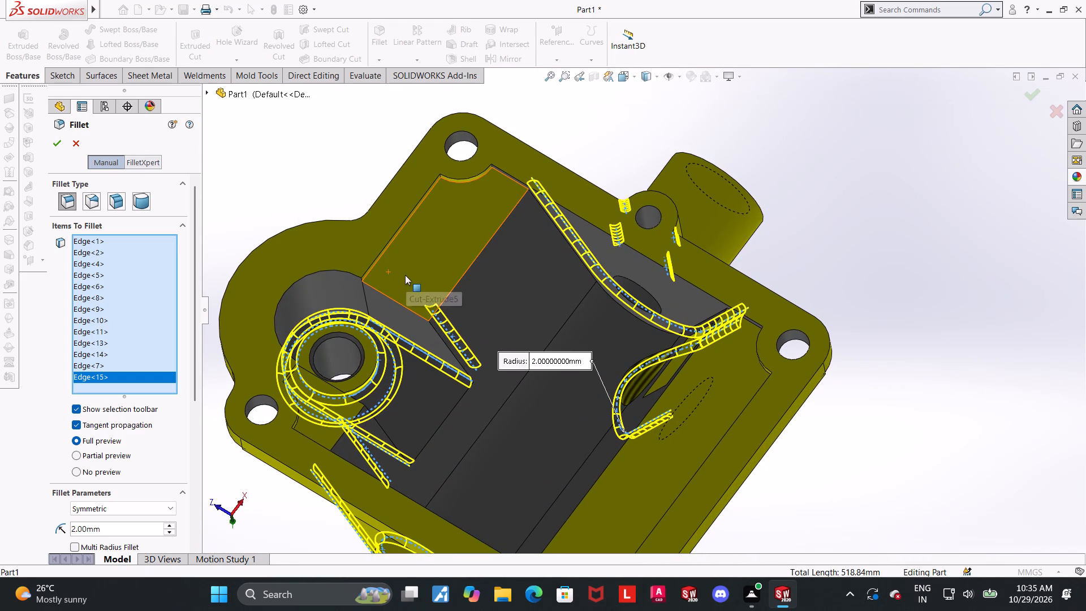
scroll(371, 274, down, 1)
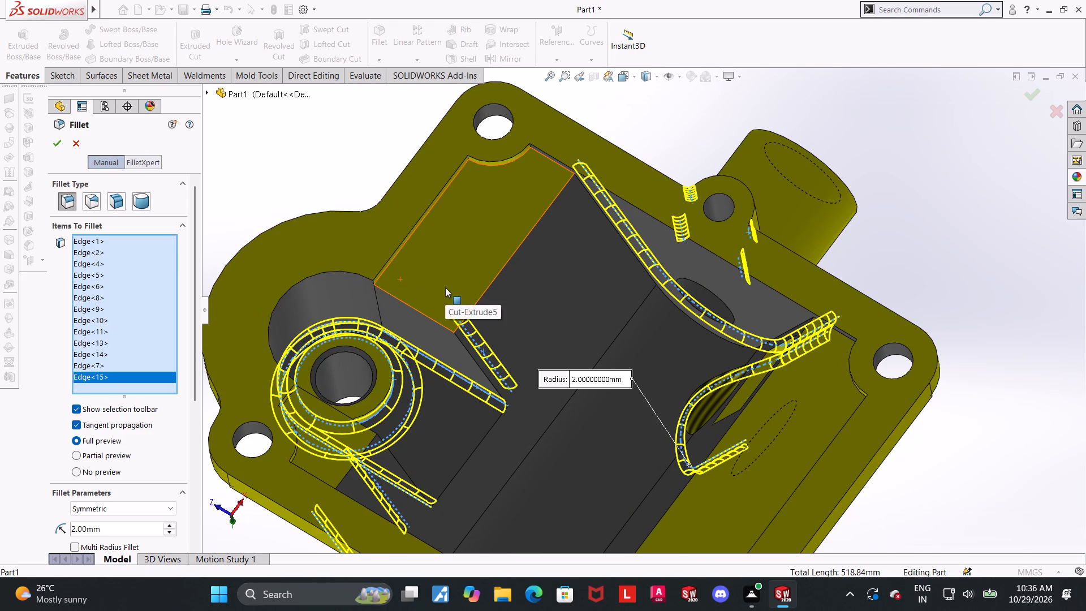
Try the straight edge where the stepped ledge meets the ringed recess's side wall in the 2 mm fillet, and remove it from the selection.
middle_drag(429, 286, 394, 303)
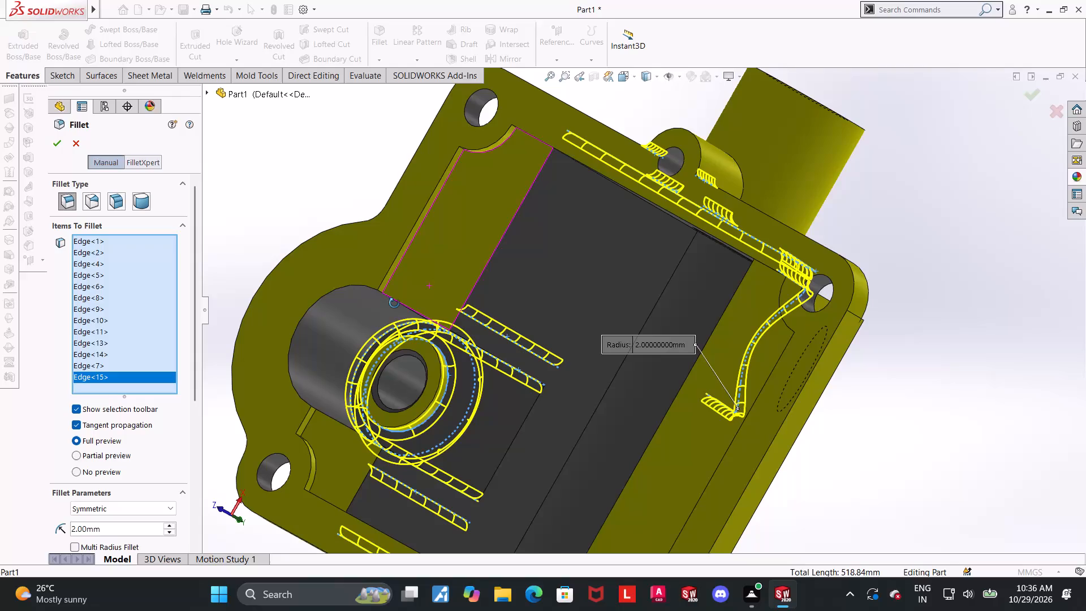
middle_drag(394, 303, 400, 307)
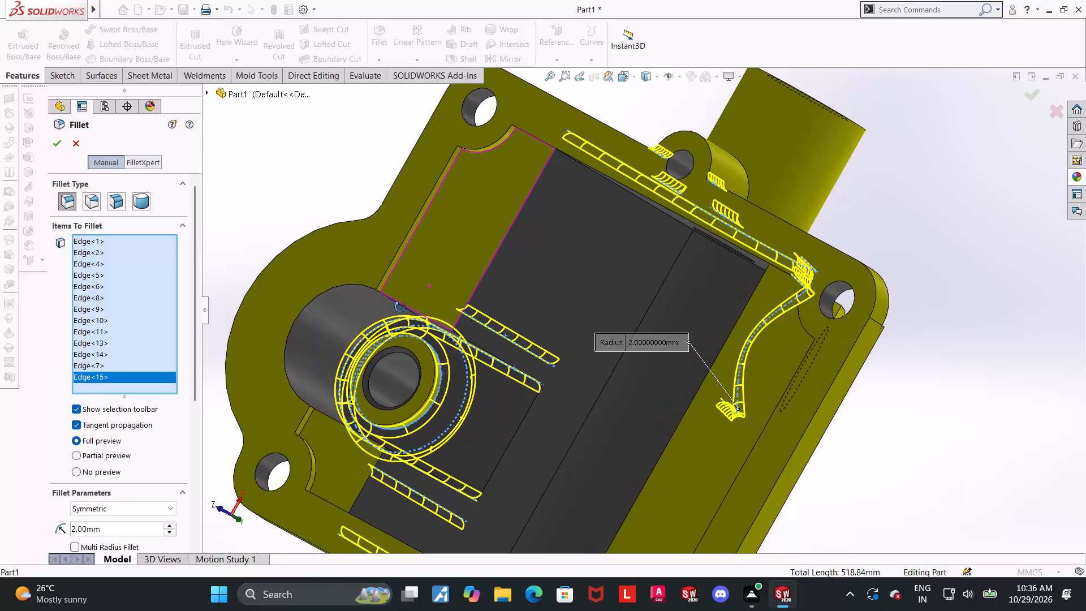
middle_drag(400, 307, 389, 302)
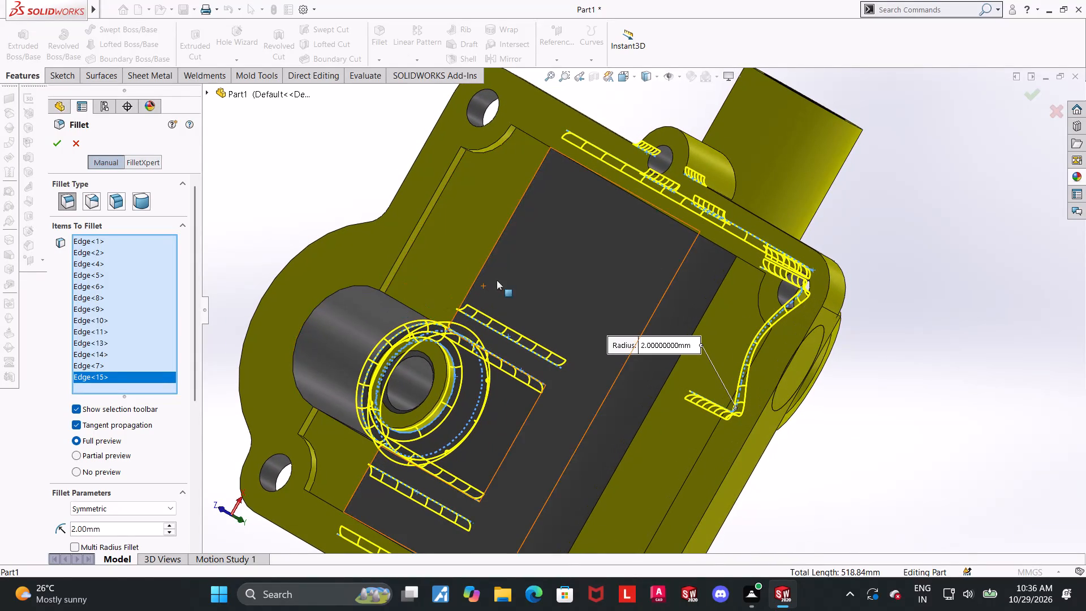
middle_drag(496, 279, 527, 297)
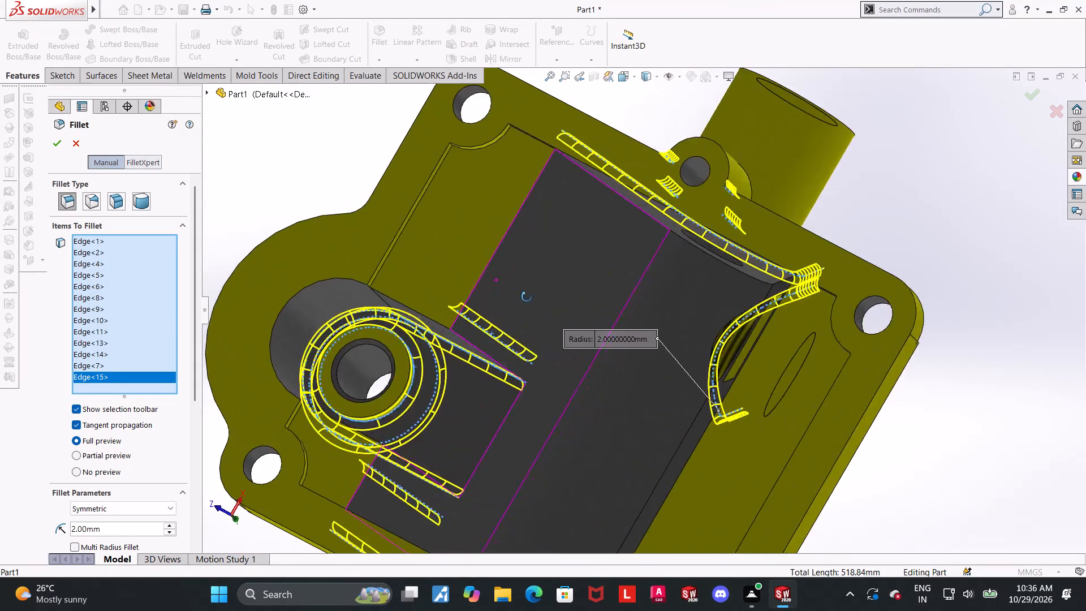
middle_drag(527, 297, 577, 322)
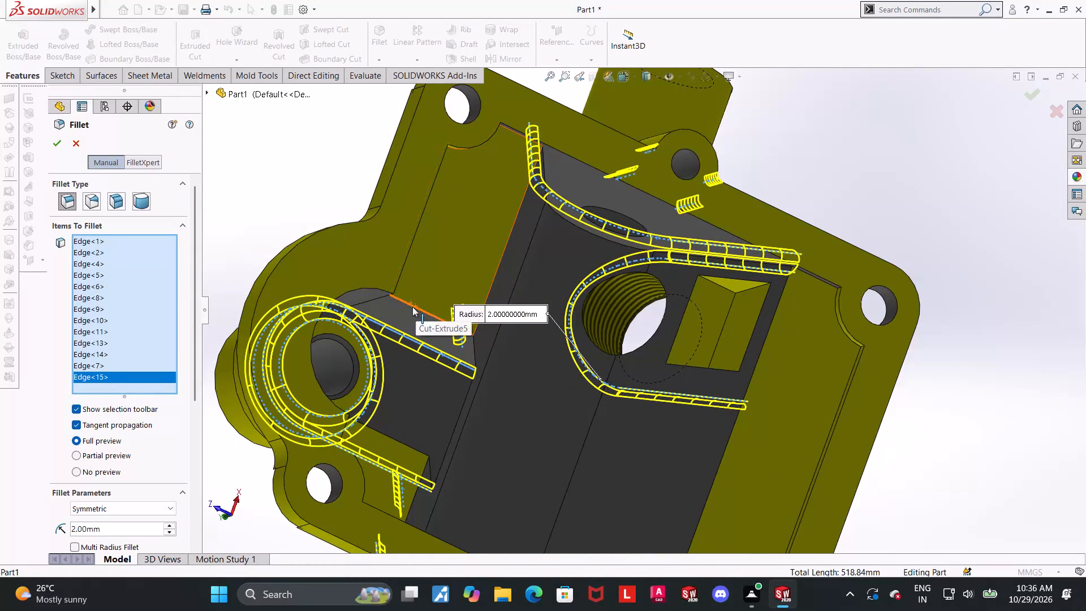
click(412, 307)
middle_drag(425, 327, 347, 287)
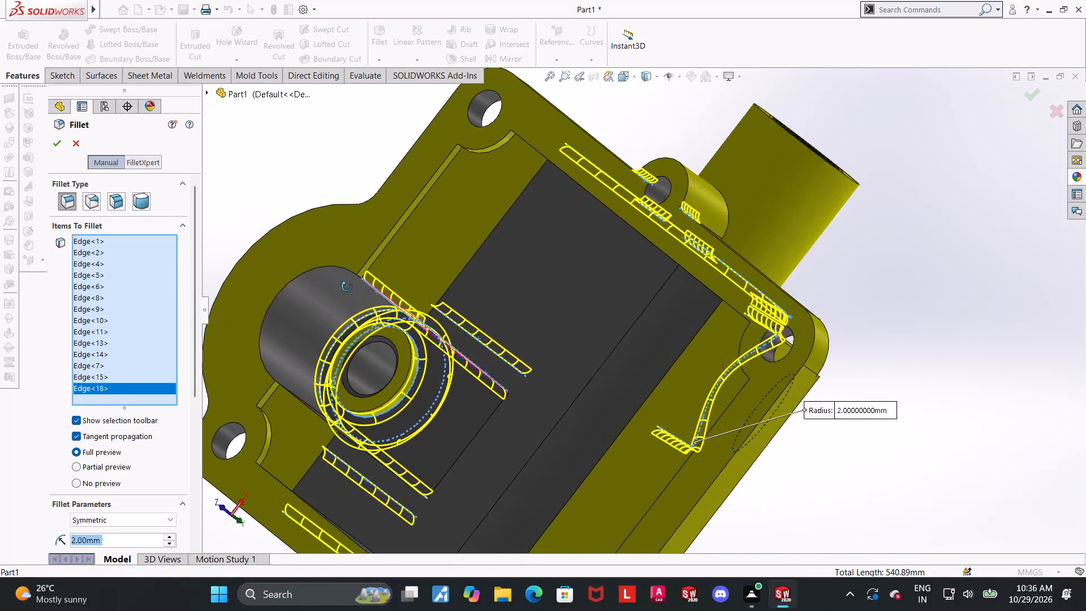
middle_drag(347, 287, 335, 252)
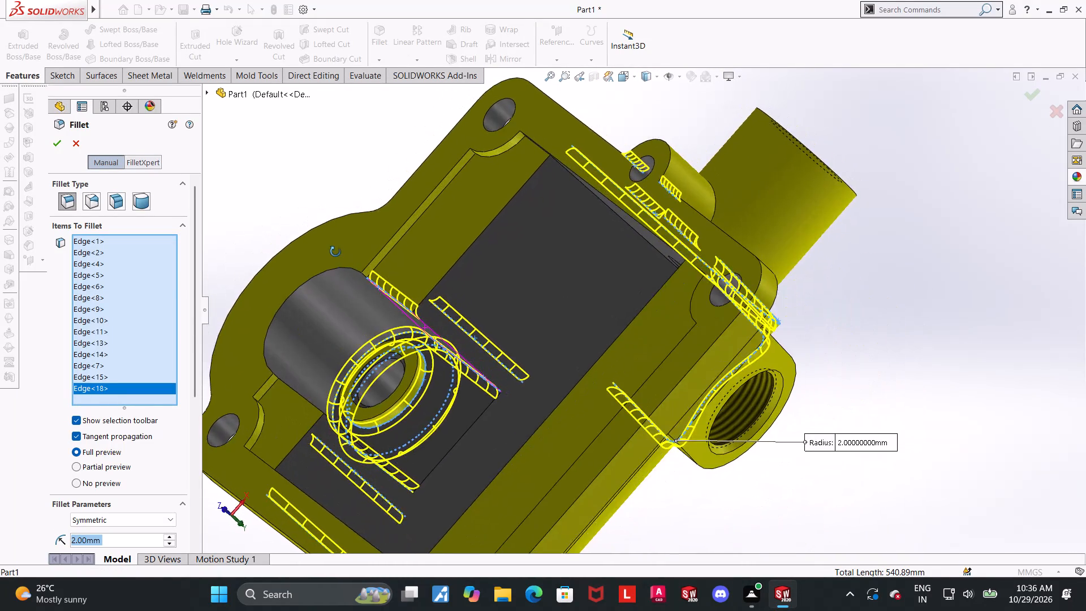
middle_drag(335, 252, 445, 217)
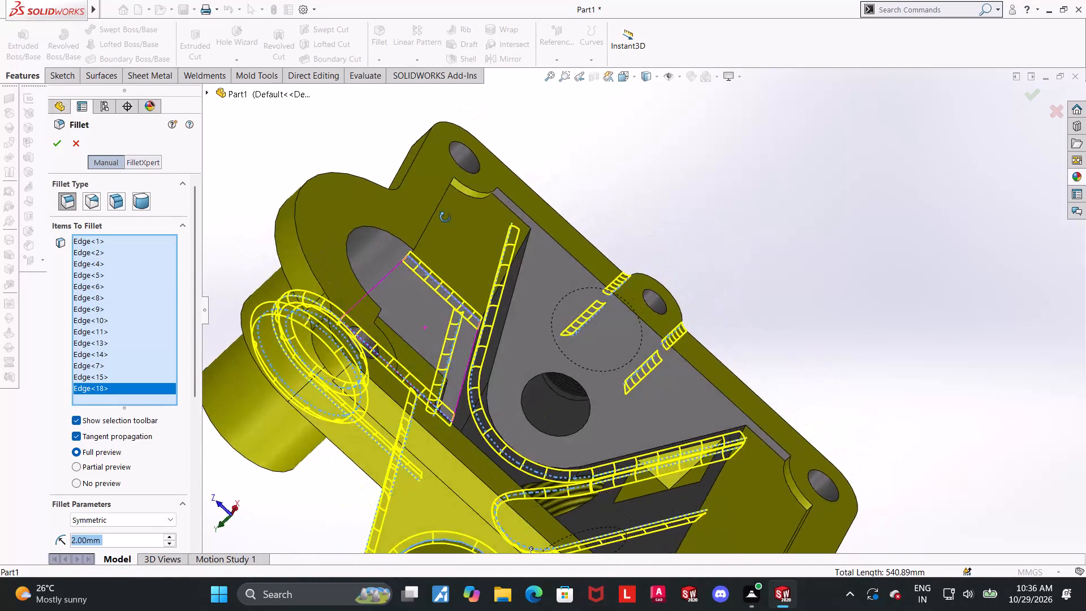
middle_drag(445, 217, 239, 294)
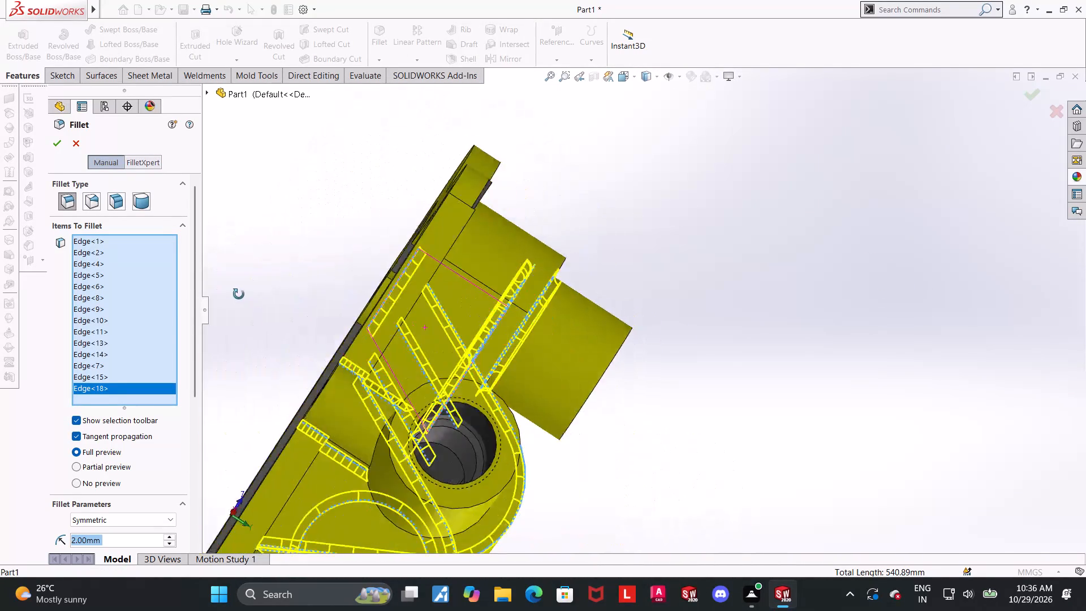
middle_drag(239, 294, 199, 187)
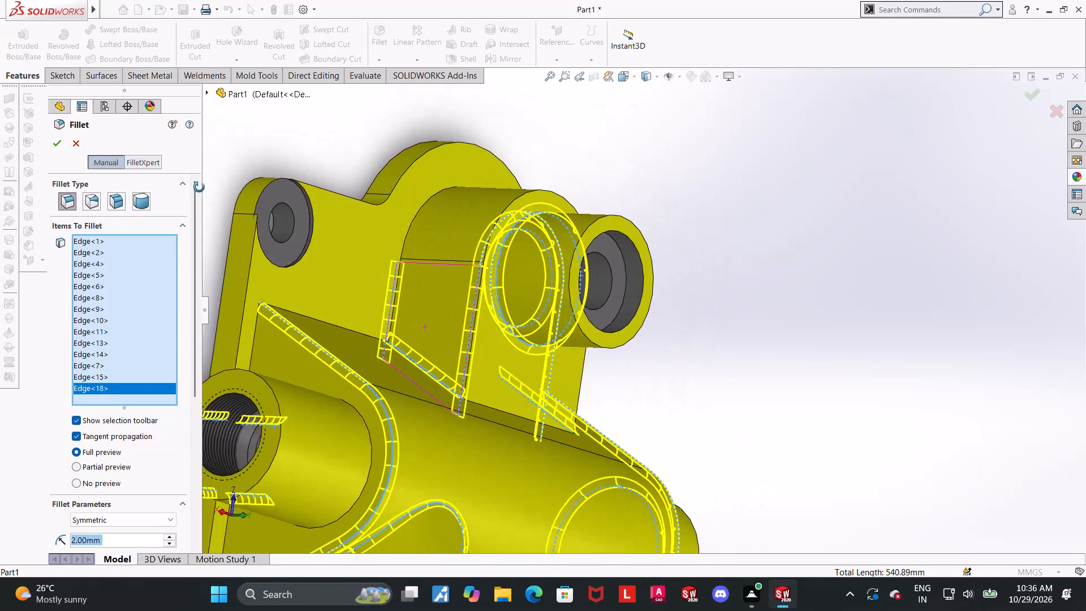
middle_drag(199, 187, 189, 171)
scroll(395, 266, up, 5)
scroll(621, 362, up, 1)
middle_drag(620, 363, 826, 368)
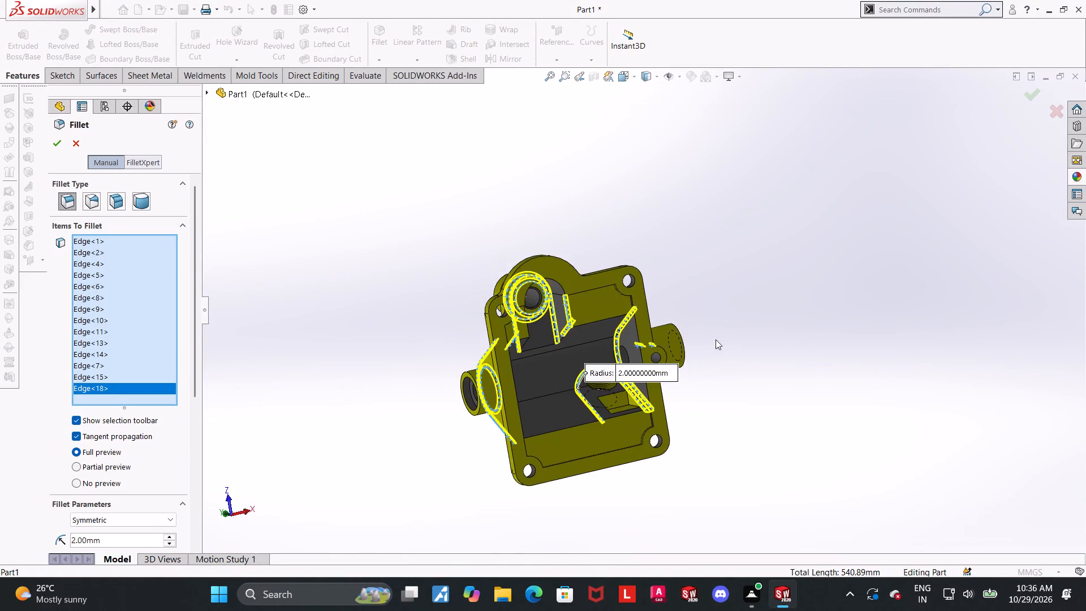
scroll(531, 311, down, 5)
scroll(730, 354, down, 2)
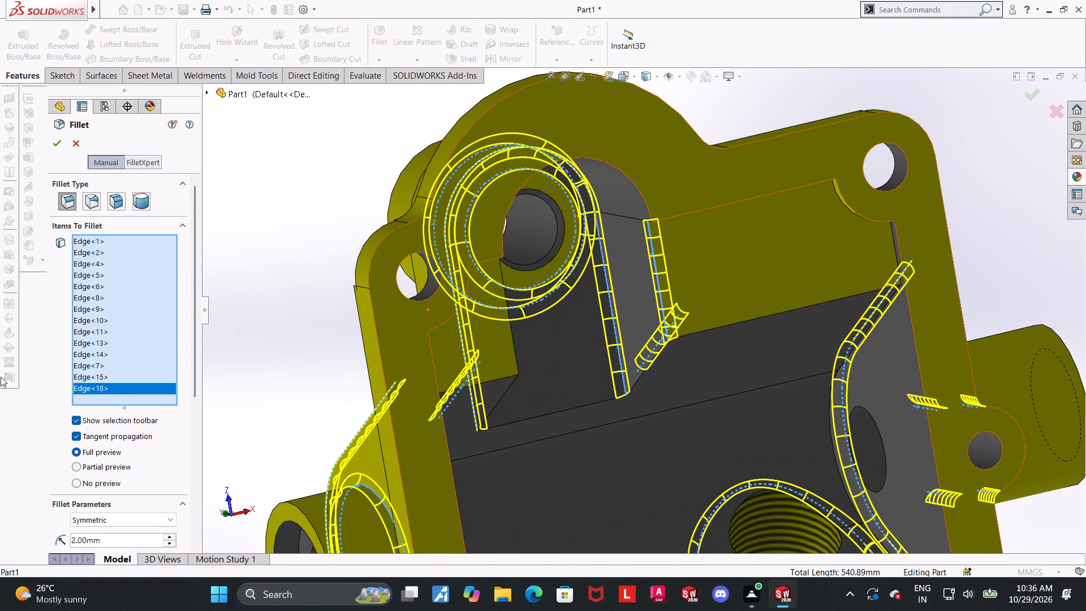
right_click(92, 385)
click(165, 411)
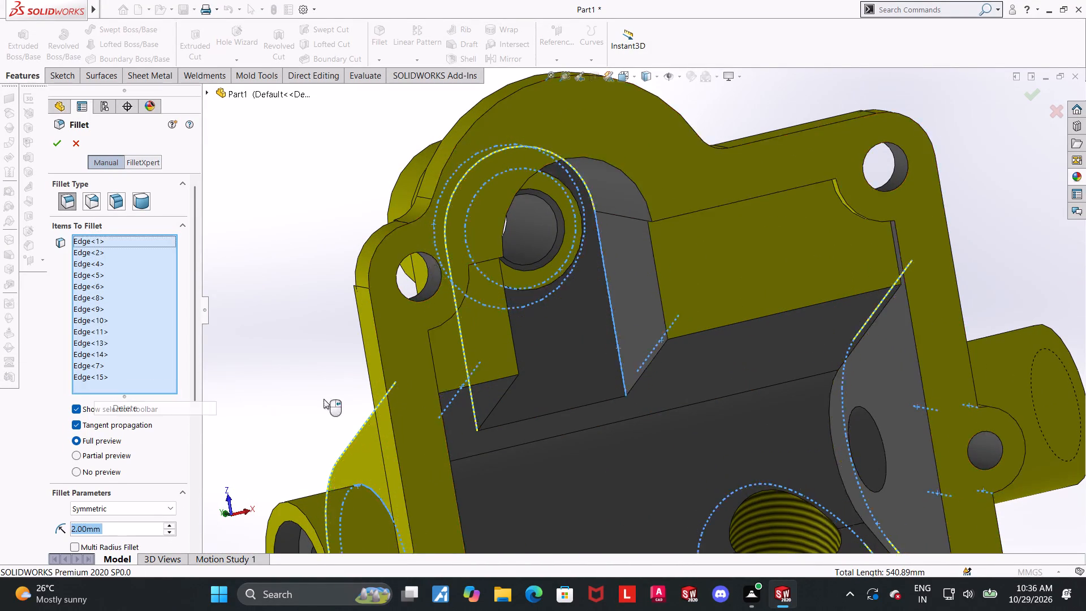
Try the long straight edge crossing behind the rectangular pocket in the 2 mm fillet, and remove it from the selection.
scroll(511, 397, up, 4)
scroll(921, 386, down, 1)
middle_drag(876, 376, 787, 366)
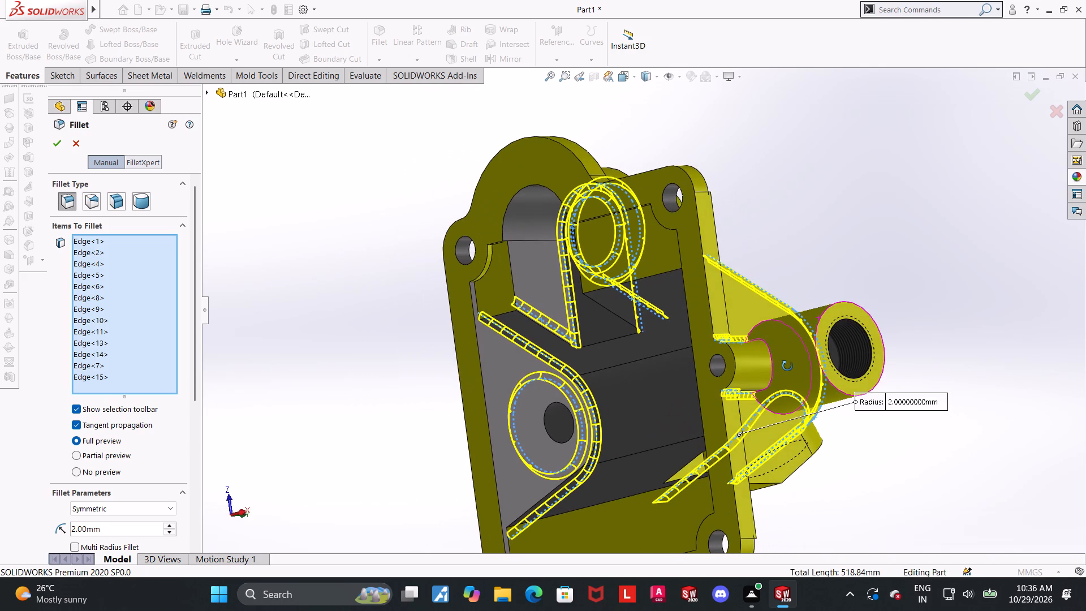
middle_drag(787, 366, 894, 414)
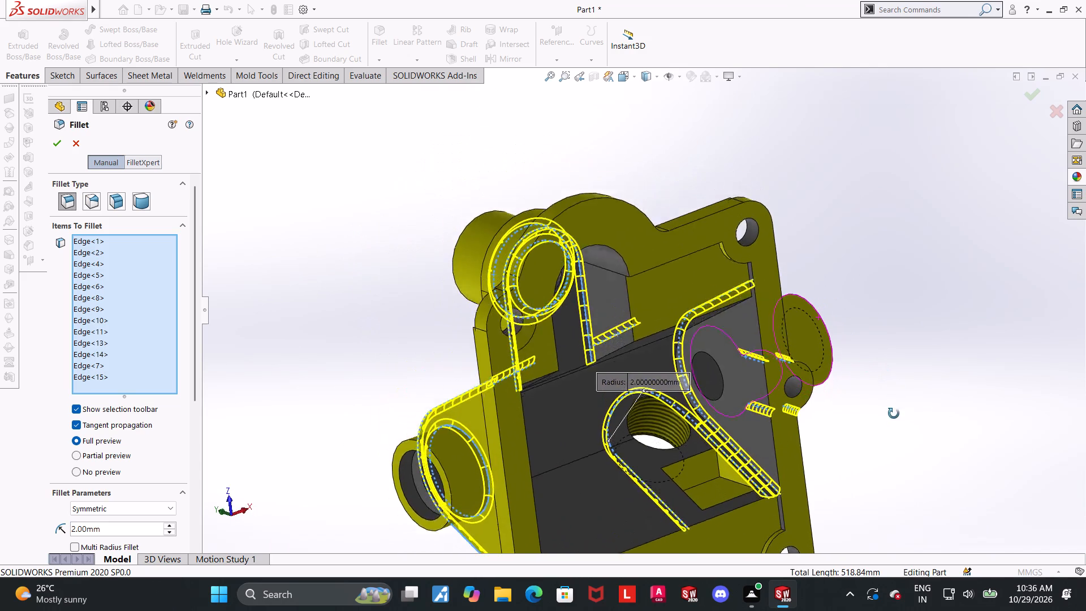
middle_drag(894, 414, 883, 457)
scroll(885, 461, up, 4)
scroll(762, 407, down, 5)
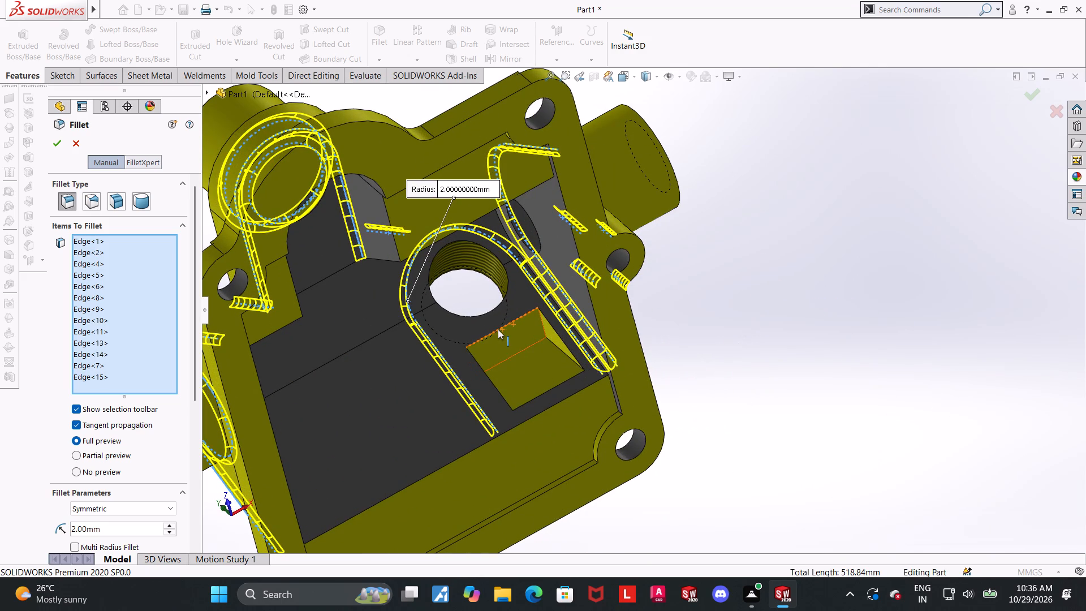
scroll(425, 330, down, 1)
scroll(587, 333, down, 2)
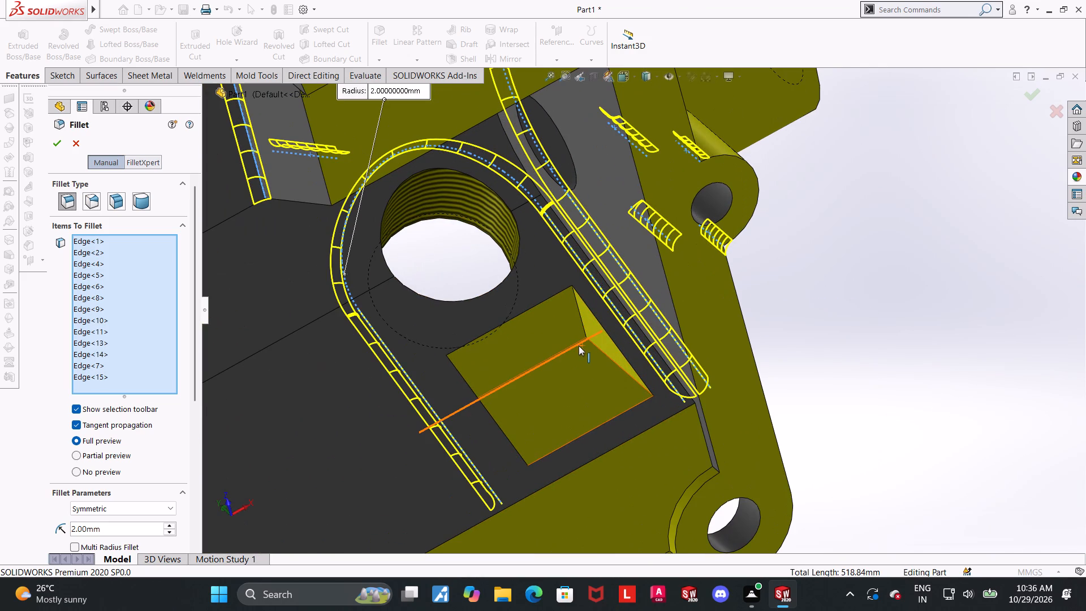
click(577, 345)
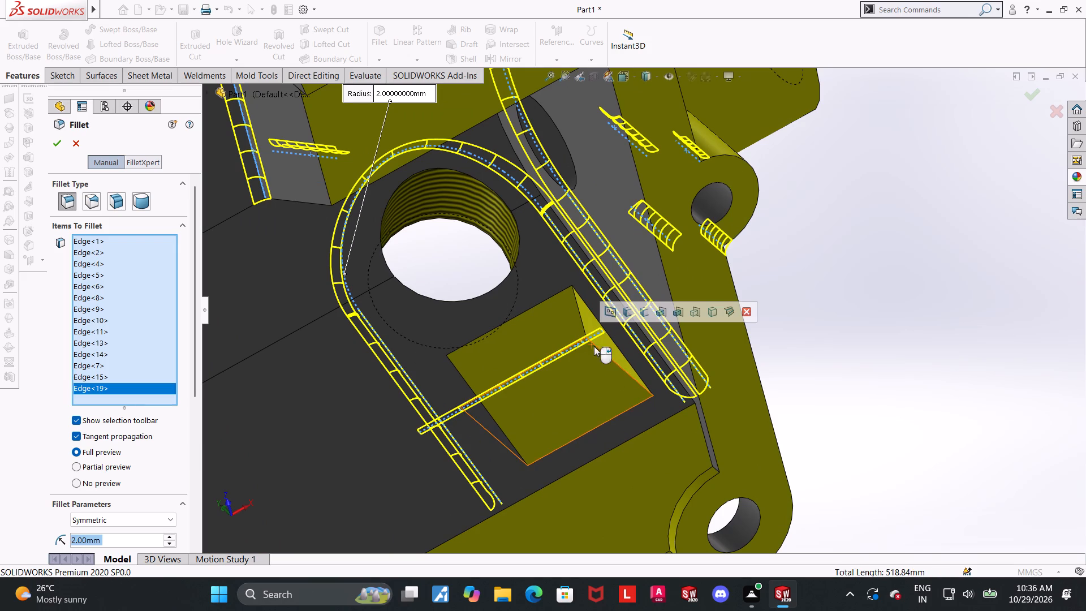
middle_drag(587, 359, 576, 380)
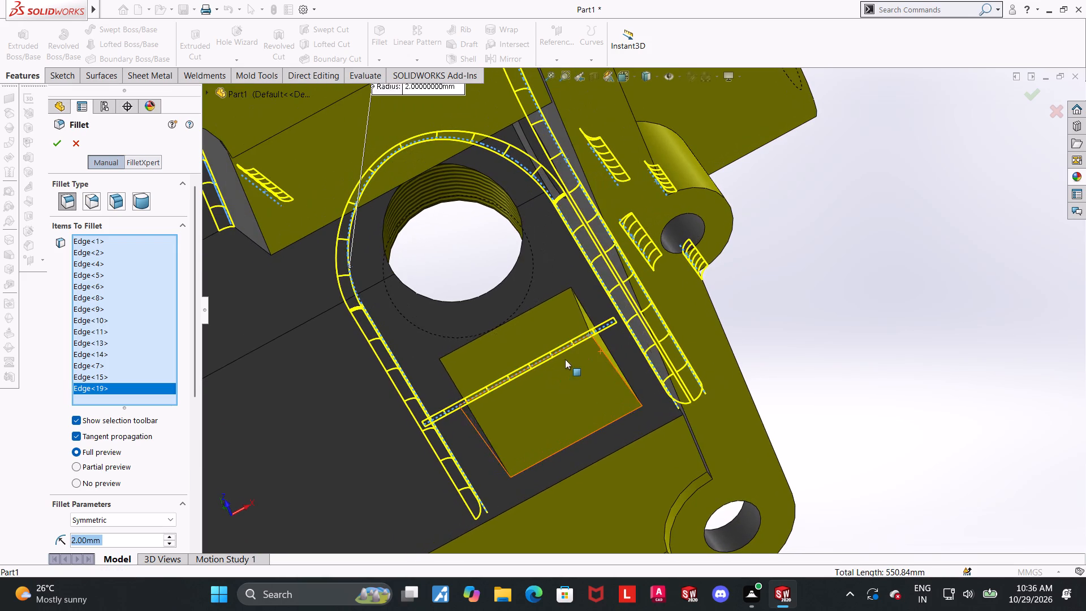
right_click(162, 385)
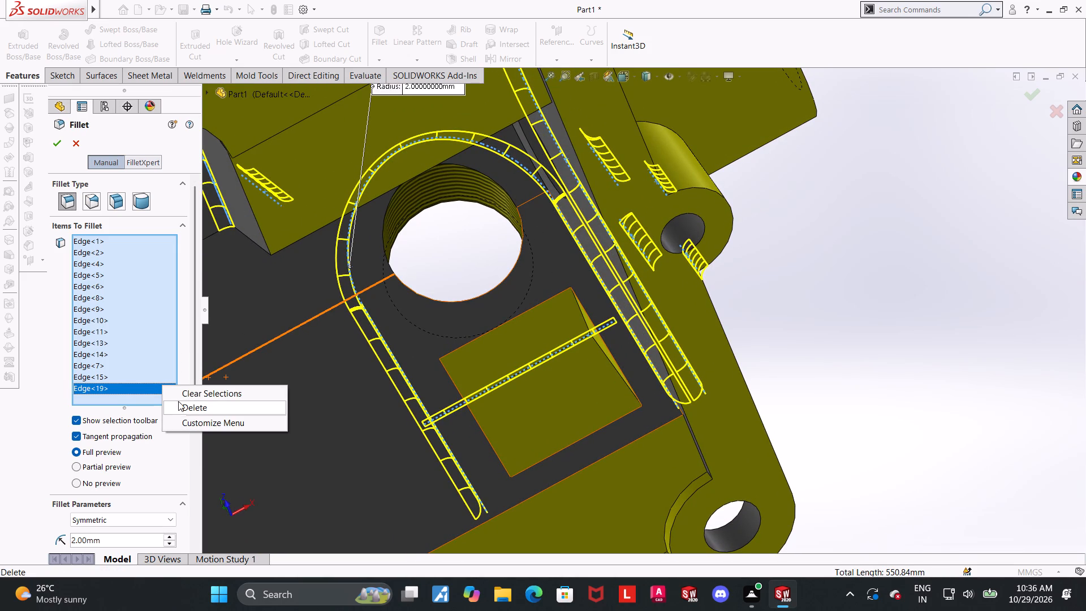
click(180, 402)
Add the inner edge where the rectangular pocket's two broad faces meet, below the threaded hole, to the 2 mm fillet.
scroll(542, 410, down, 2)
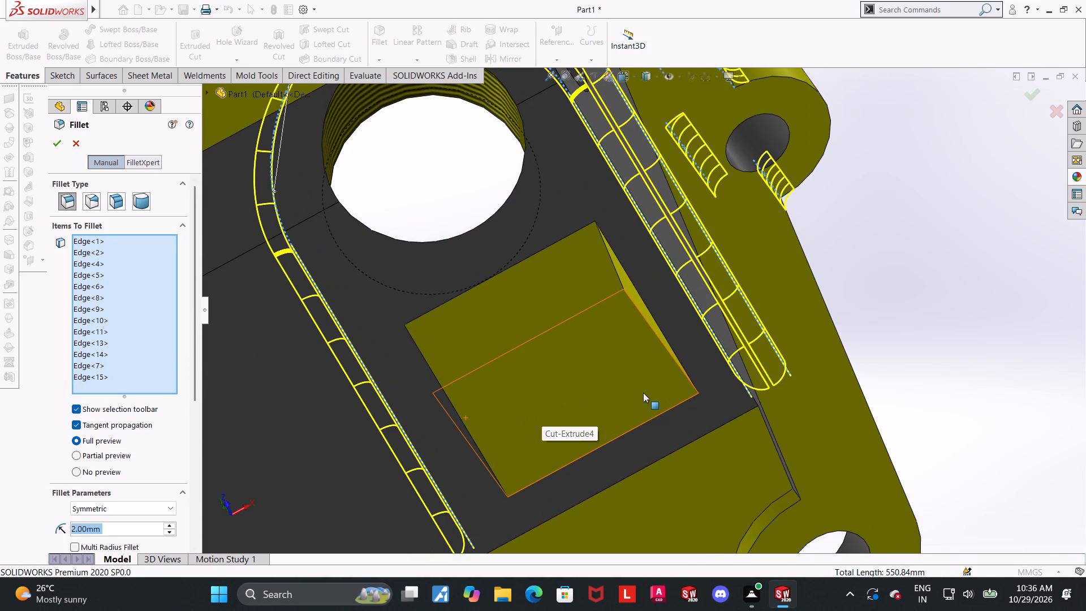
scroll(643, 393, down, 1)
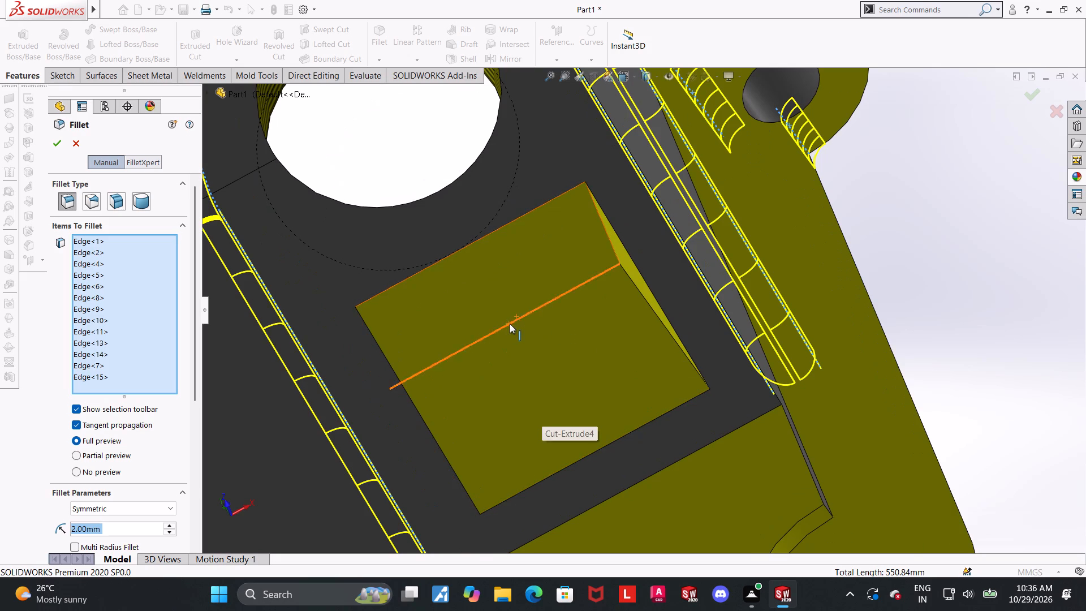
middle_drag(508, 326, 501, 288)
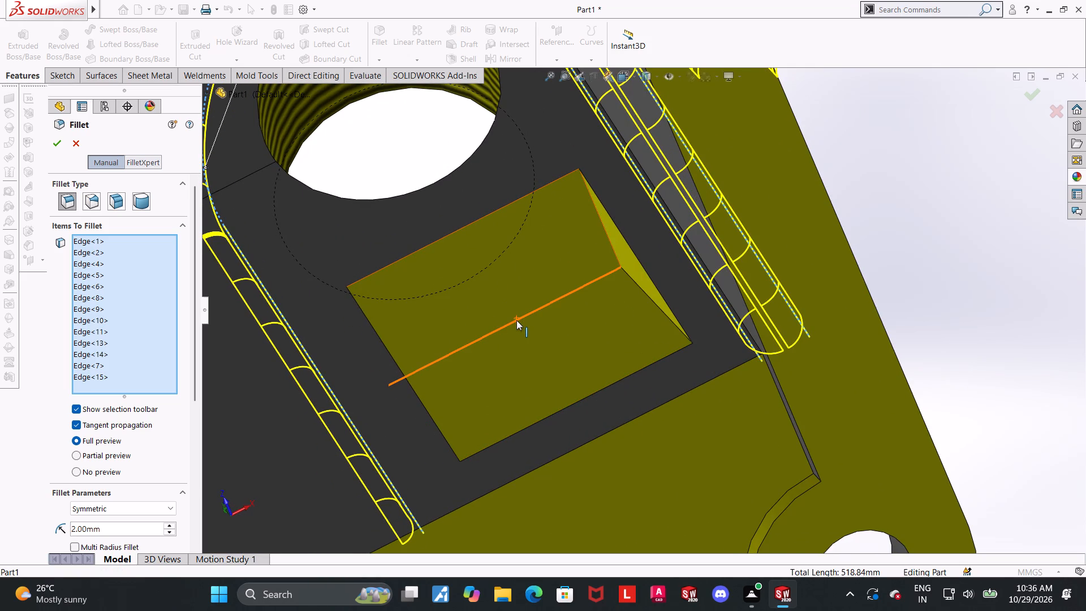
scroll(547, 332, up, 2)
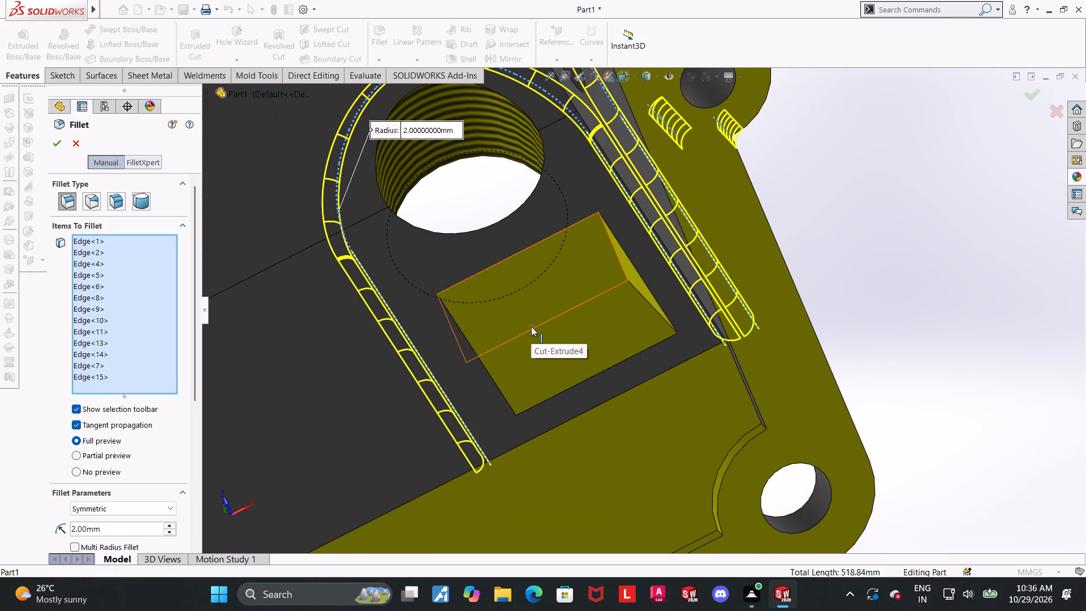
scroll(531, 326, down, 1)
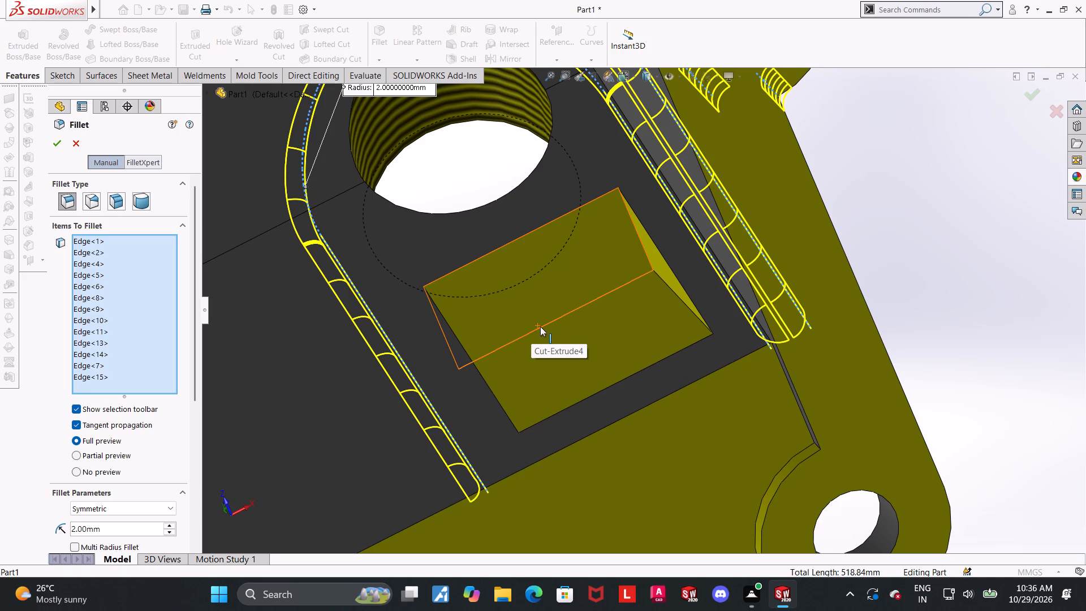
click(540, 326)
scroll(537, 325, up, 5)
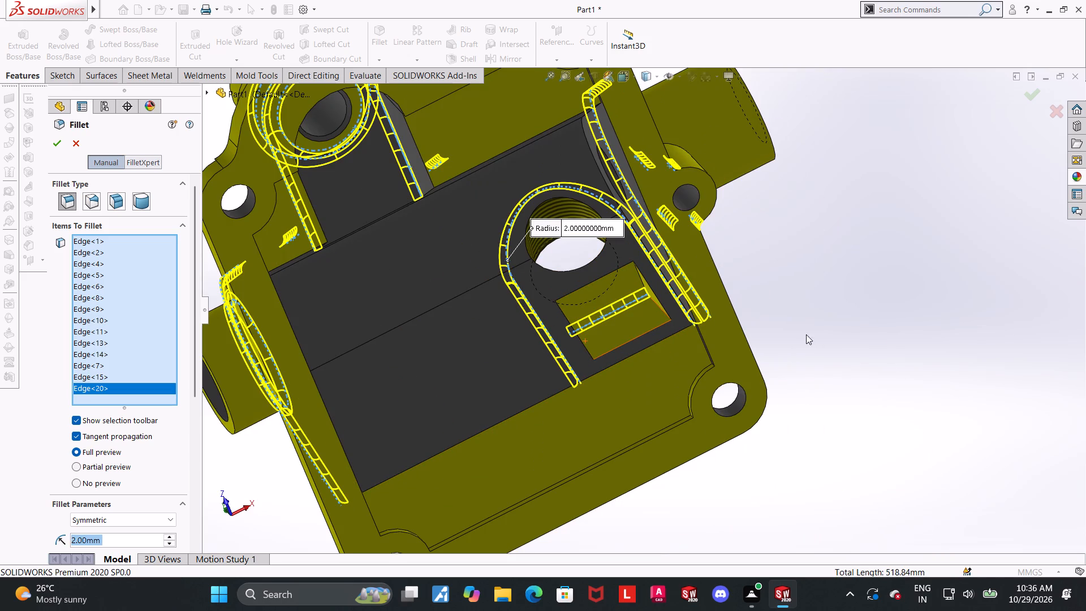
Add the two short corner edges at the ends of the curved relief around the flange's bolt hole, away from the rounded lobe, to the 2 mm fillet.
middle_drag(778, 301, 944, 423)
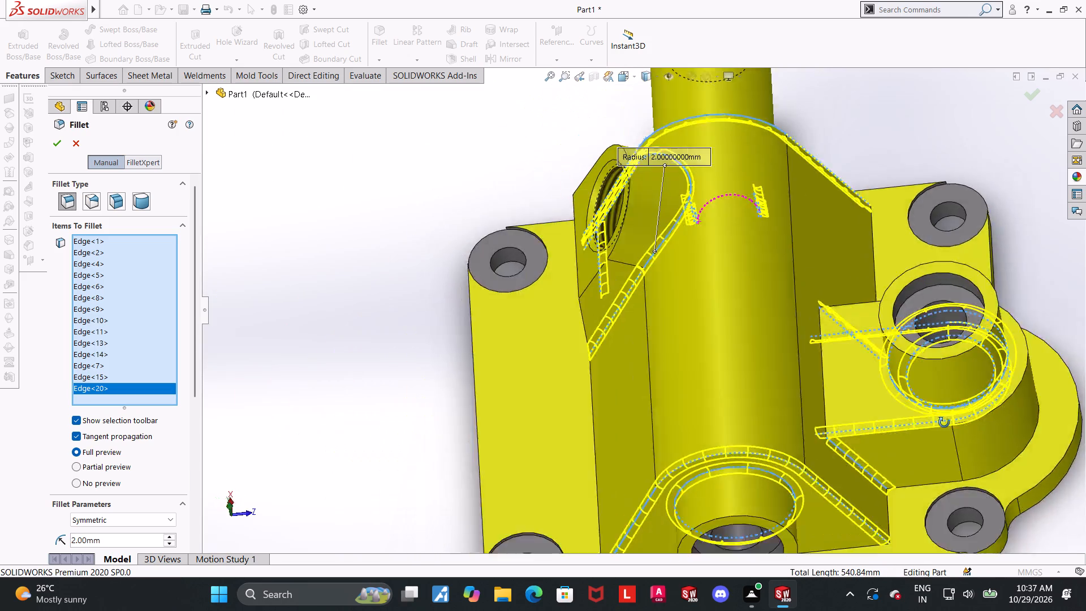
middle_drag(944, 423, 948, 378)
scroll(948, 398, up, 3)
scroll(859, 274, down, 1)
middle_drag(920, 343, 915, 343)
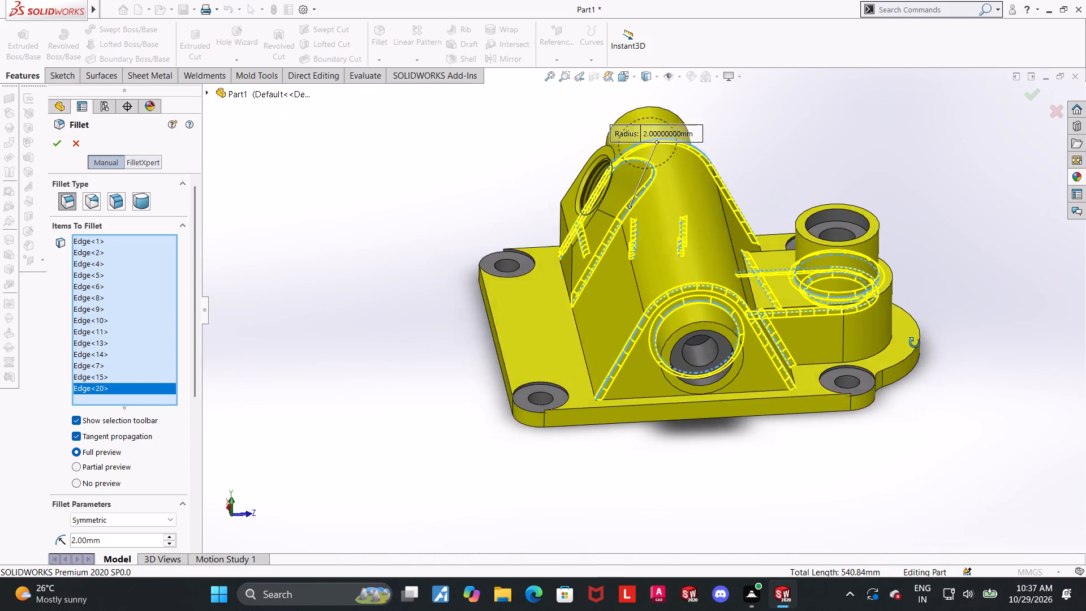
middle_drag(915, 343, 898, 122)
scroll(893, 239, up, 4)
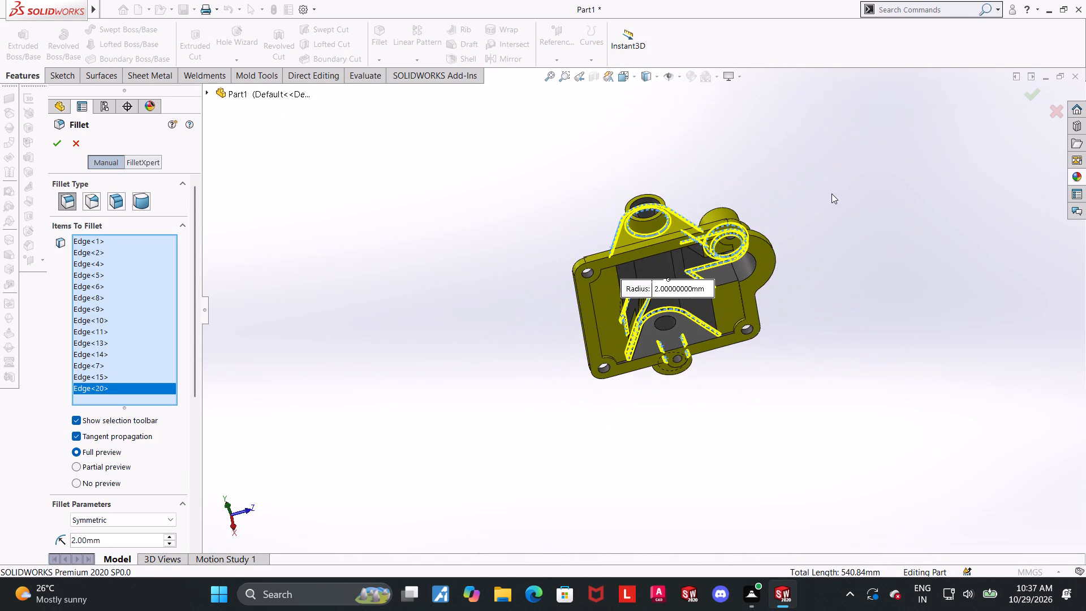
scroll(812, 197, down, 2)
middle_drag(785, 346, 775, 167)
scroll(472, 209, down, 10)
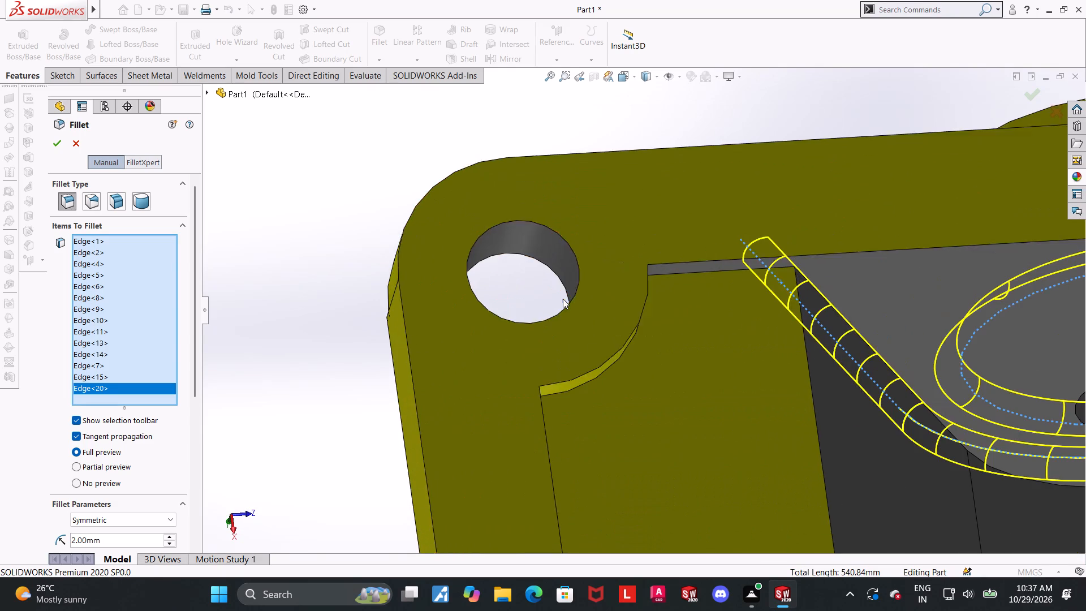
middle_drag(592, 342, 578, 302)
scroll(665, 323, down, 2)
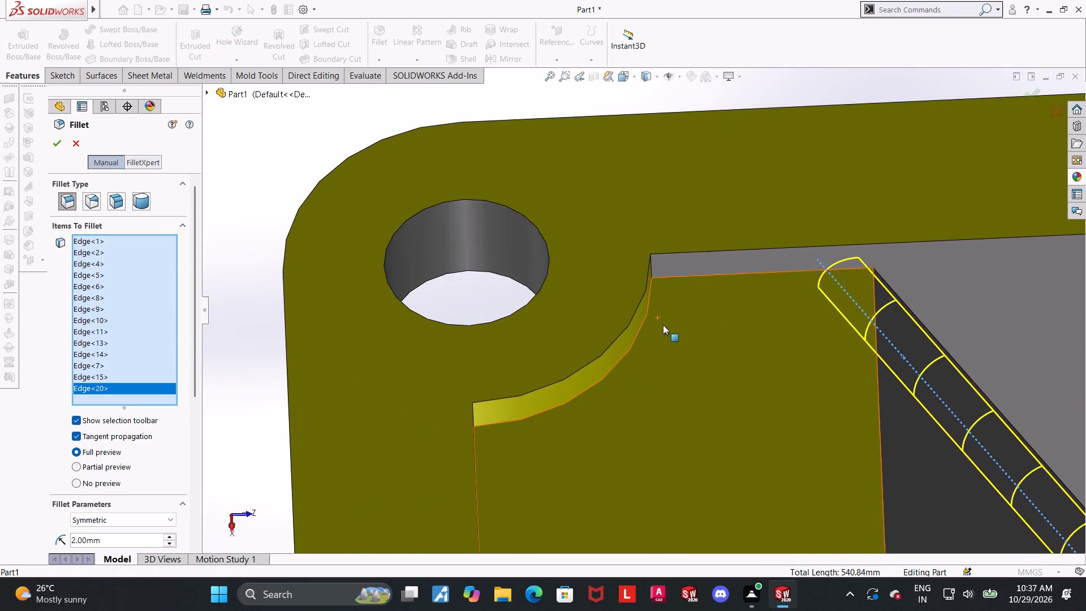
middle_drag(643, 334, 637, 303)
click(654, 277)
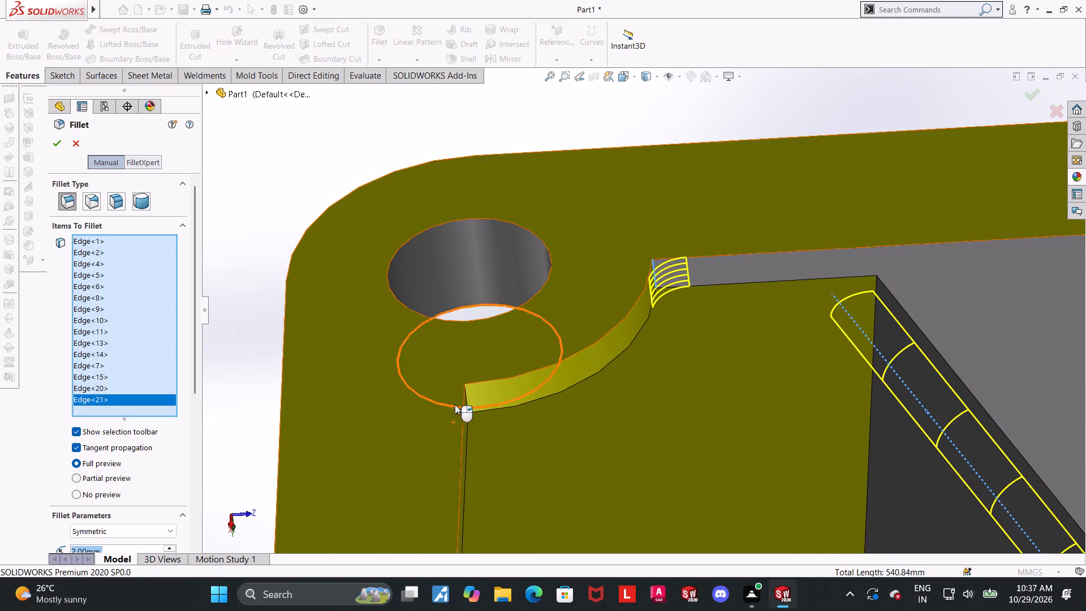
click(468, 401)
Add both short end edges of the curved relief around the bolt hole beside the flange's rounded lobe to the 2 mm fillet.
scroll(522, 418, up, 6)
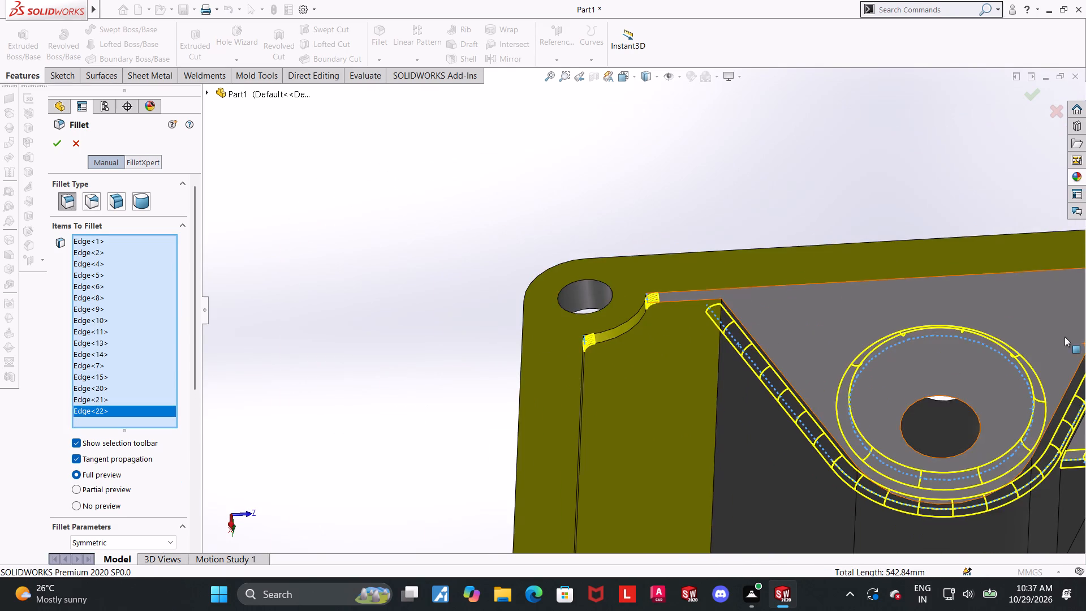
scroll(962, 347, up, 5)
scroll(857, 269, down, 11)
middle_drag(898, 382, 923, 354)
scroll(923, 354, up, 1)
click(722, 330)
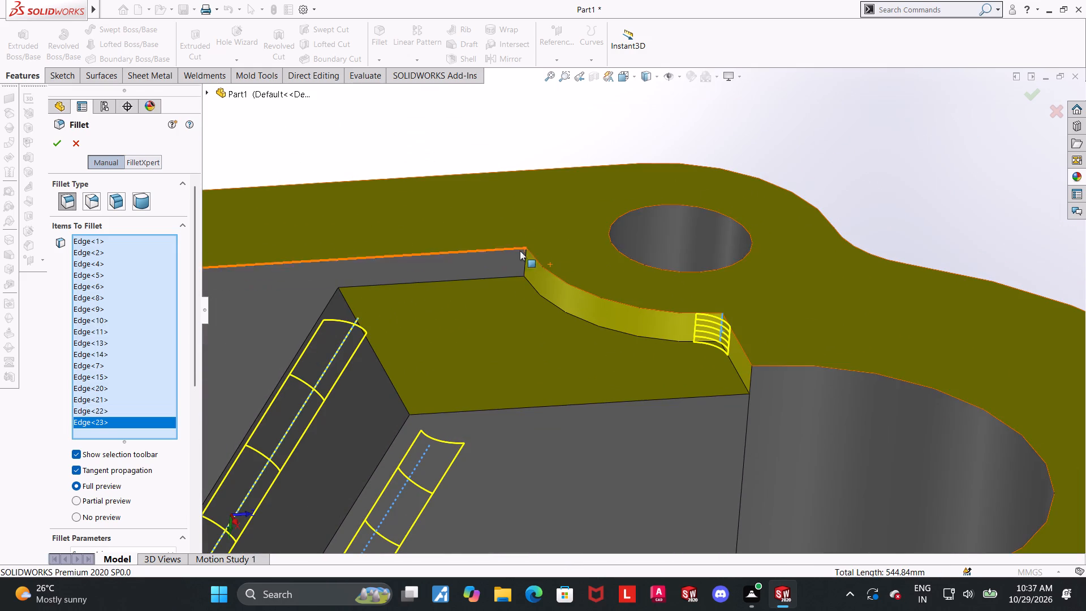
click(525, 258)
scroll(544, 296, up, 12)
middle_drag(613, 390, 604, 534)
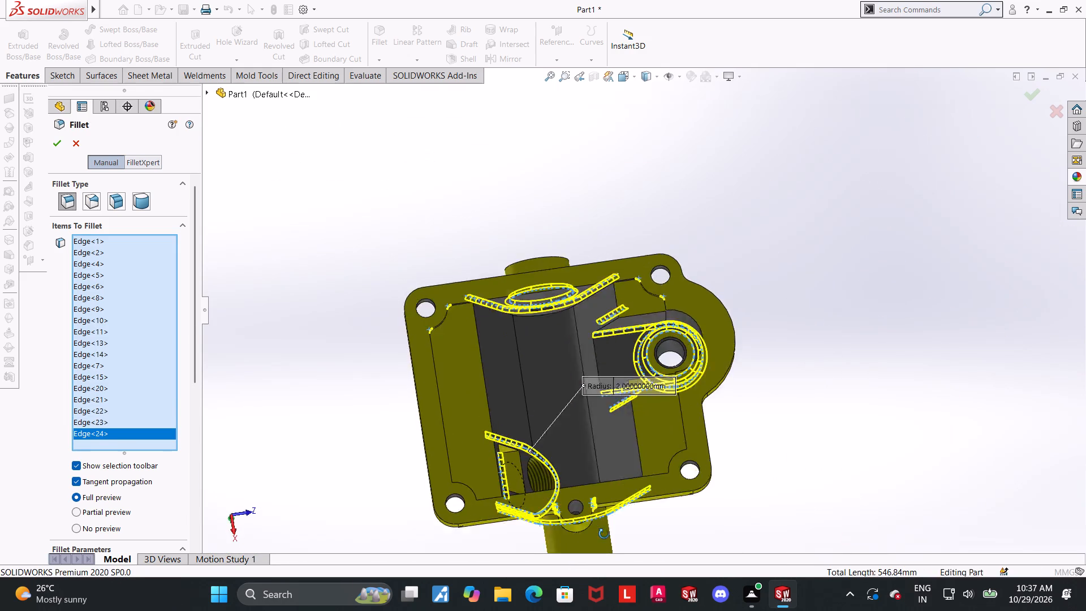
Add both short end edges of the curved relief at the lobe-side bolt hole nearest the long threaded boss to the 2 mm fillet.
middle_drag(604, 534, 647, 598)
scroll(700, 510, down, 6)
middle_drag(628, 396, 639, 431)
scroll(614, 370, down, 5)
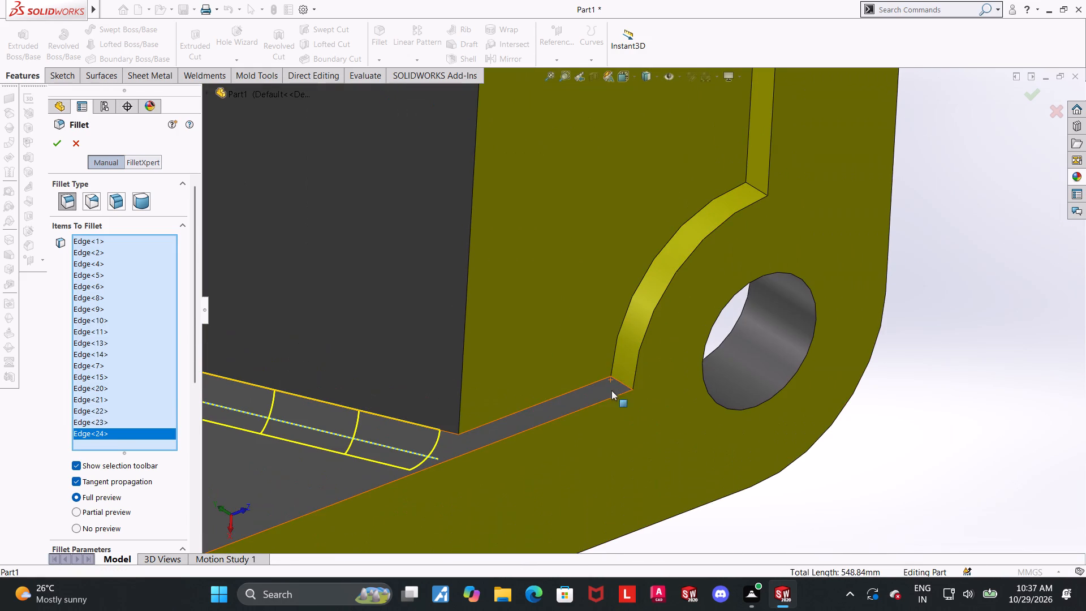
click(617, 381)
click(758, 188)
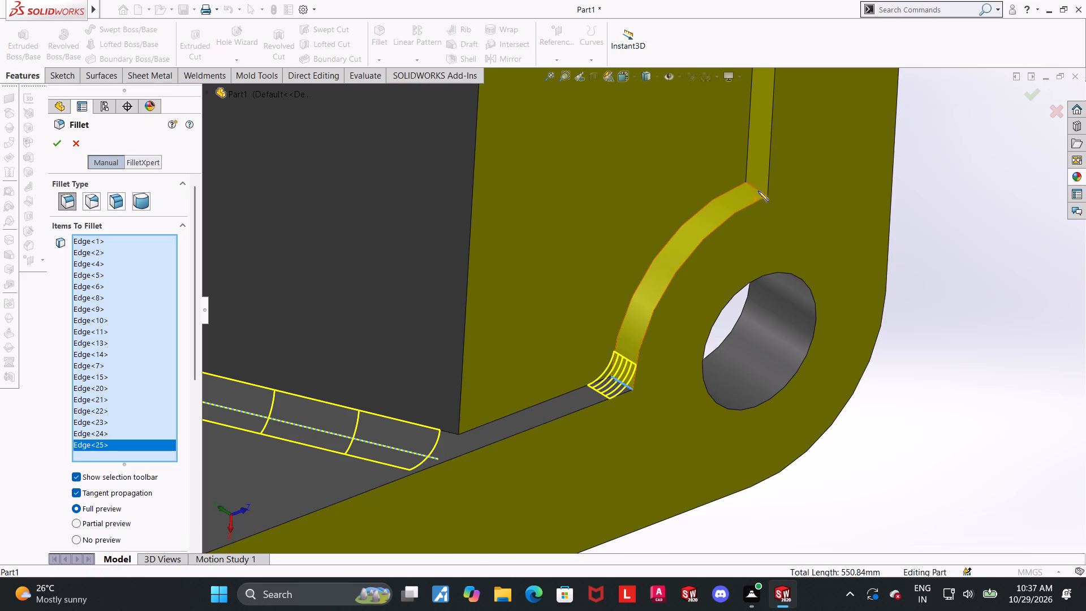
Add both short end edges of the last unselected curved relief, at the bolt hole farthest from the flange's rounded lobe, to the 2 mm fillet.
scroll(749, 225, up, 5)
middle_drag(502, 395, 395, 433)
scroll(389, 435, up, 5)
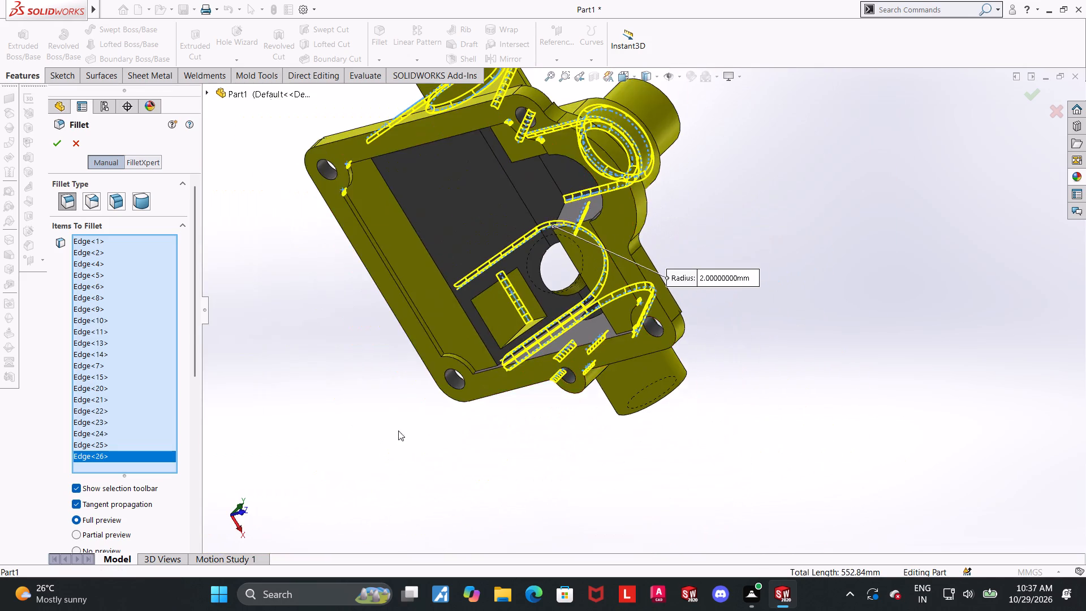
scroll(453, 356, down, 7)
scroll(594, 308, down, 5)
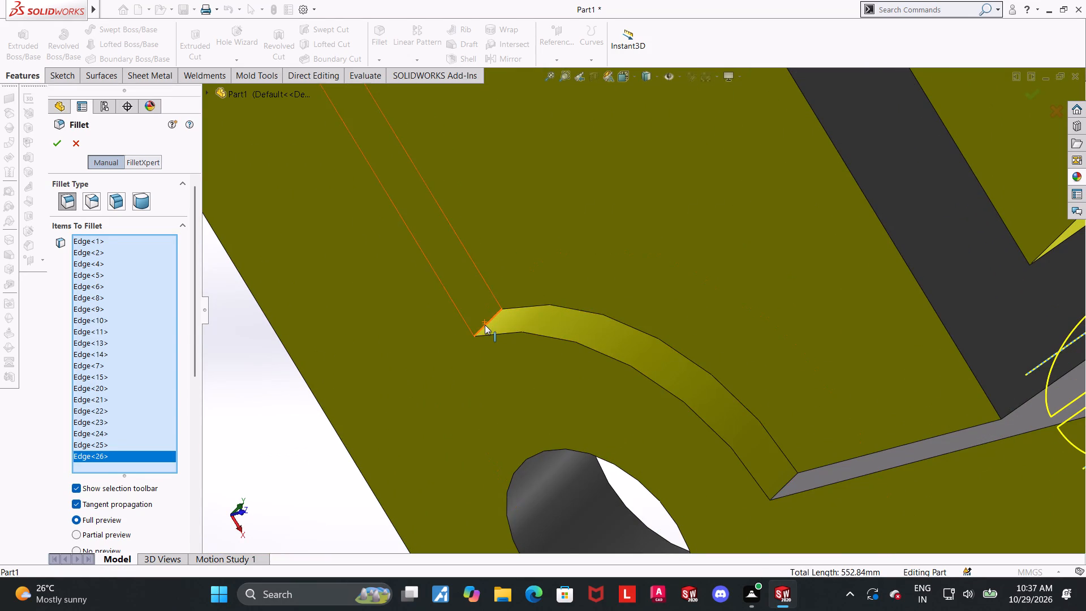
click(485, 325)
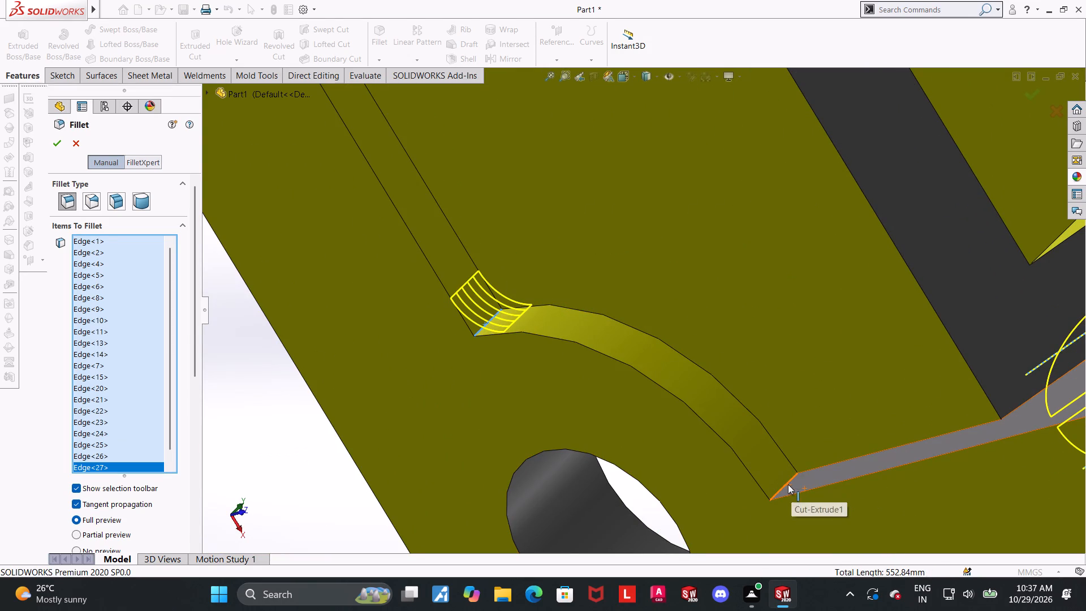
click(786, 484)
Examine the 2 mm fillet preview on the cavity side and outer side of the housing for missed edges.
scroll(785, 484, up, 17)
middle_drag(774, 340, 806, 243)
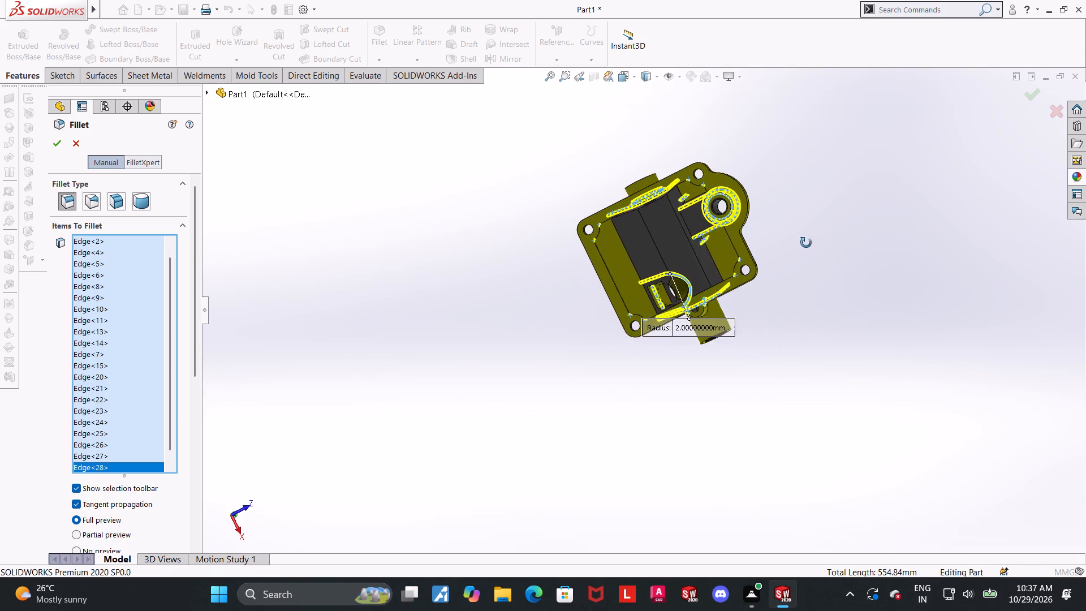
middle_drag(806, 243, 810, 234)
scroll(745, 198, down, 6)
scroll(714, 321, up, 4)
scroll(538, 377, down, 3)
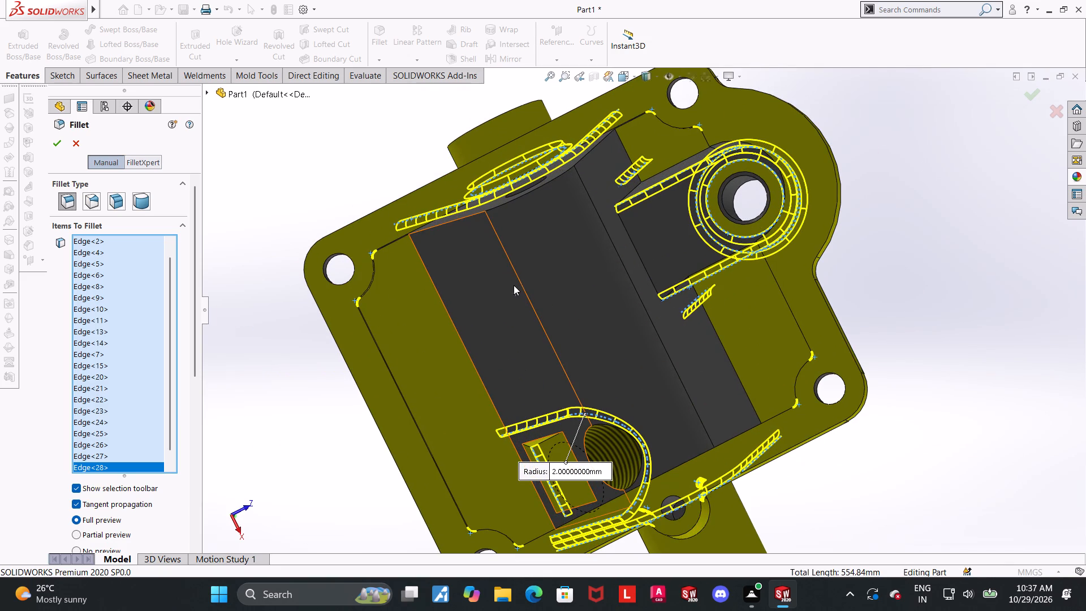
scroll(501, 308, up, 2)
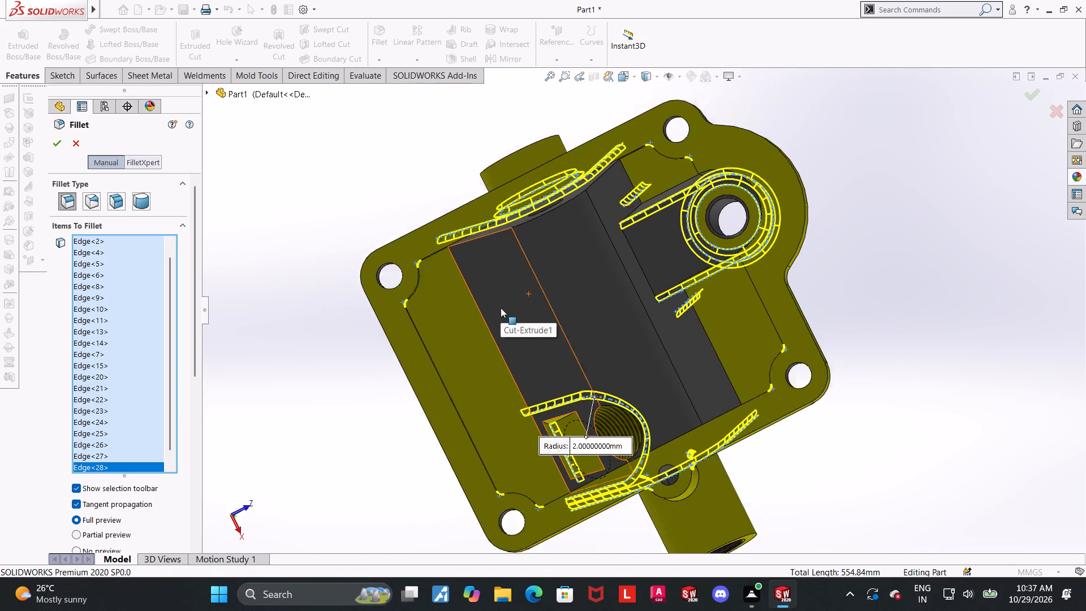
scroll(501, 308, up, 1)
middle_drag(679, 339, 666, 363)
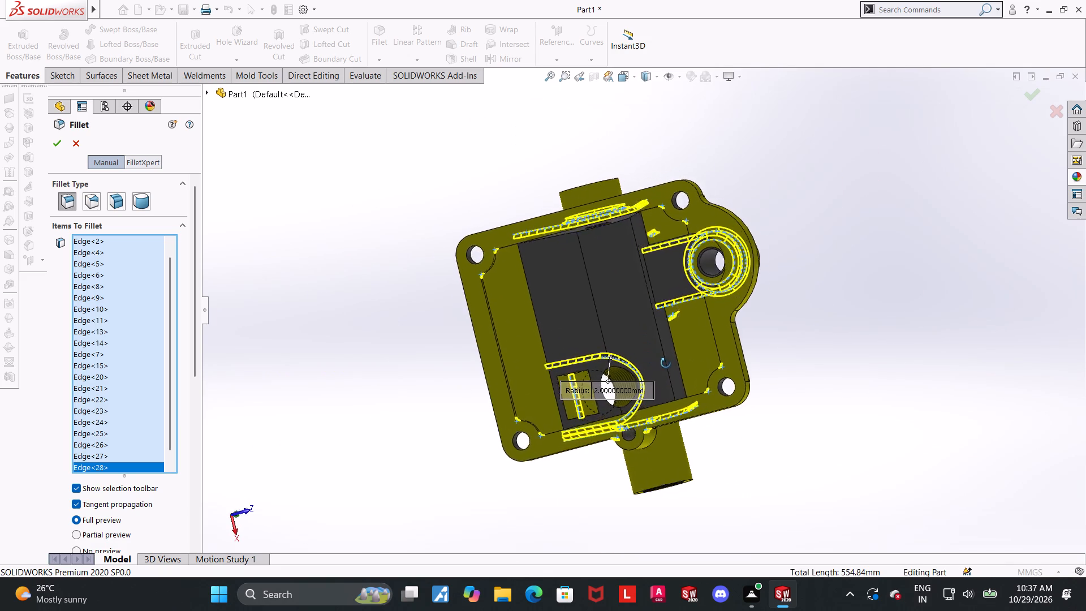
middle_drag(666, 363, 924, 319)
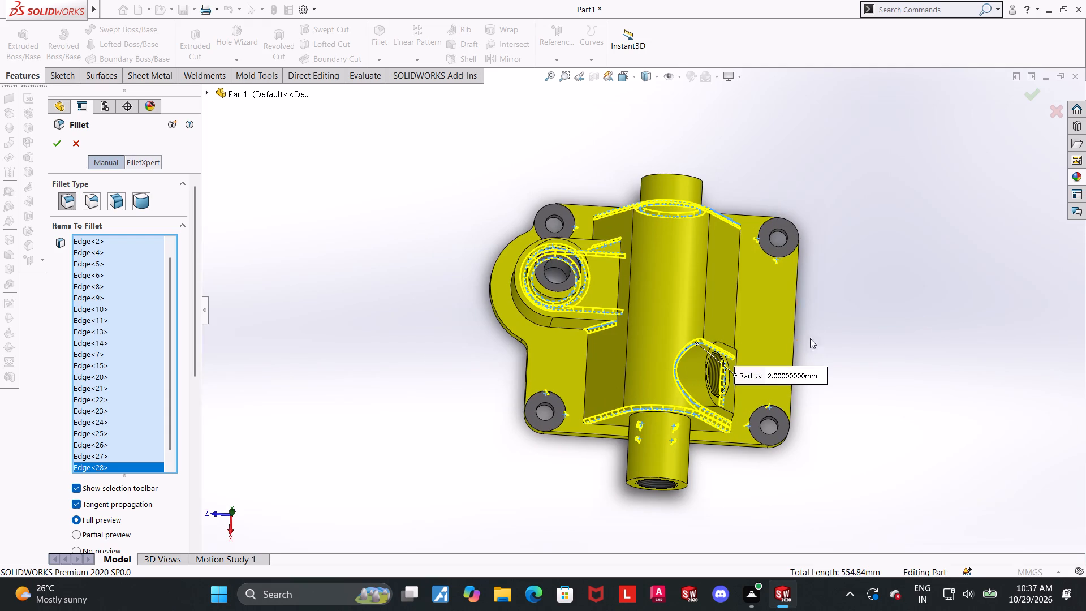
middle_drag(830, 354, 588, 337)
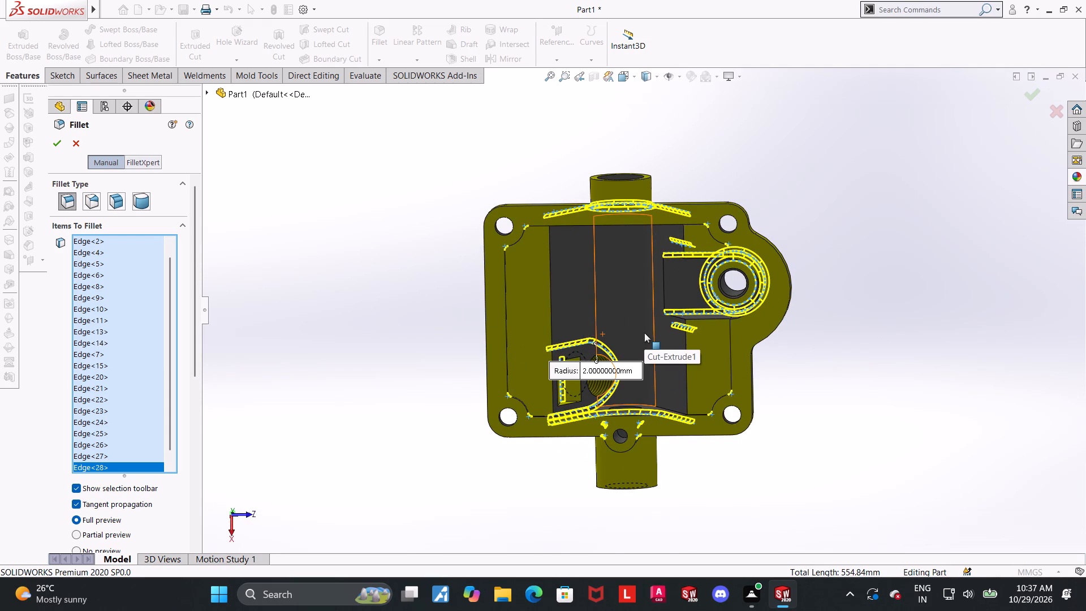
scroll(644, 333, up, 3)
scroll(632, 303, down, 4)
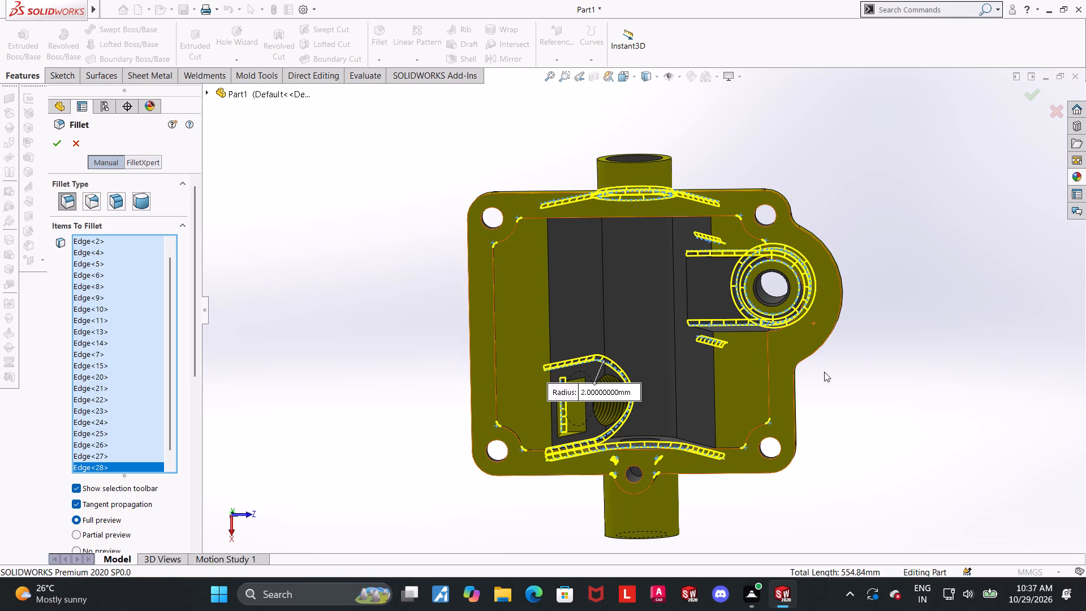
middle_drag(820, 386, 796, 297)
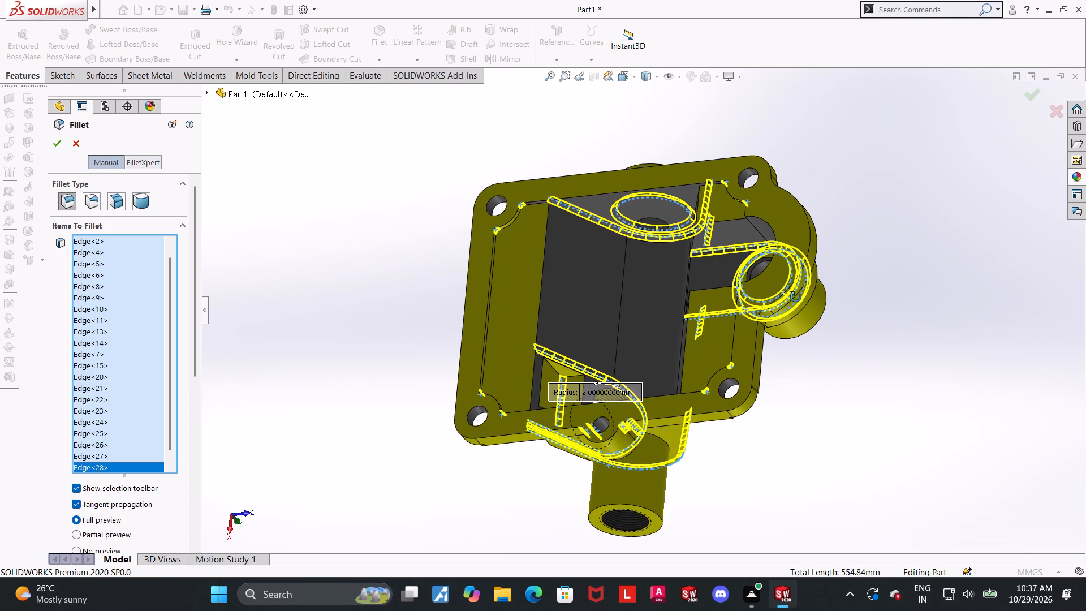
middle_drag(796, 297, 811, 298)
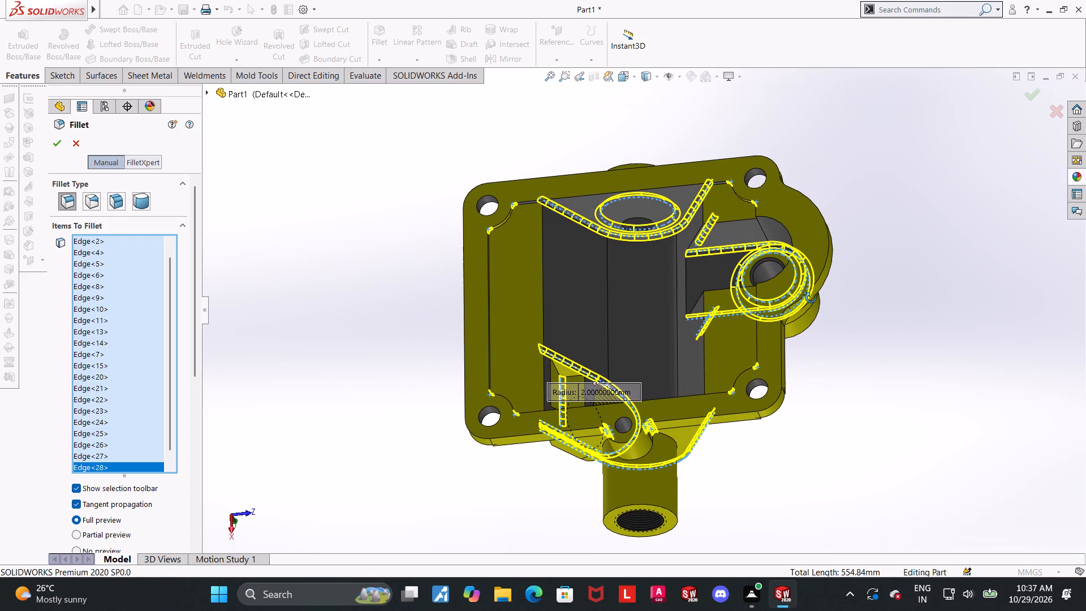
middle_drag(811, 298, 820, 291)
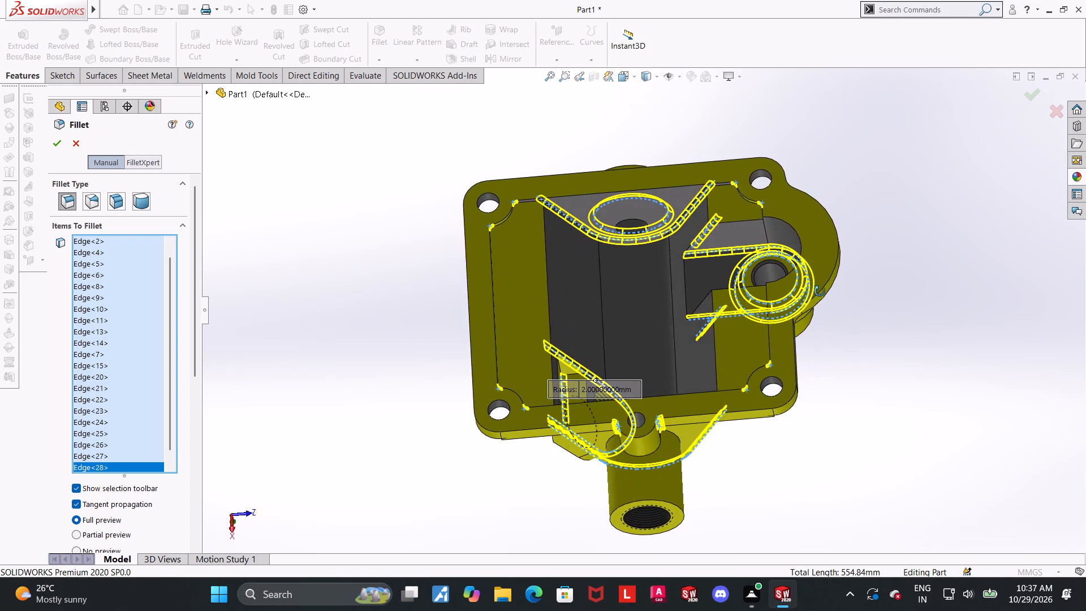
middle_drag(820, 291, 807, 294)
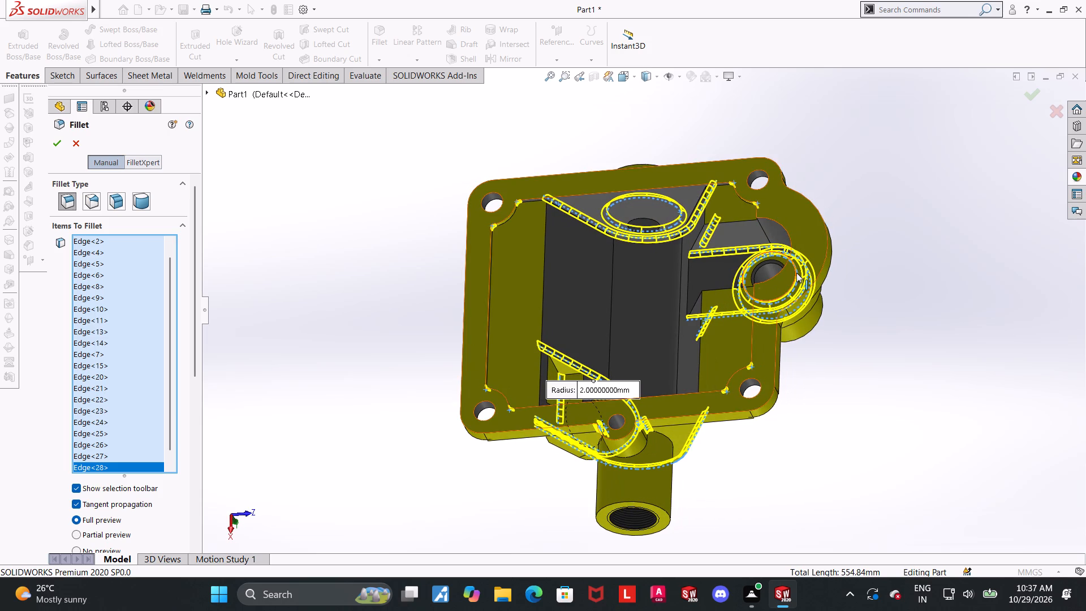
middle_drag(860, 388, 782, 83)
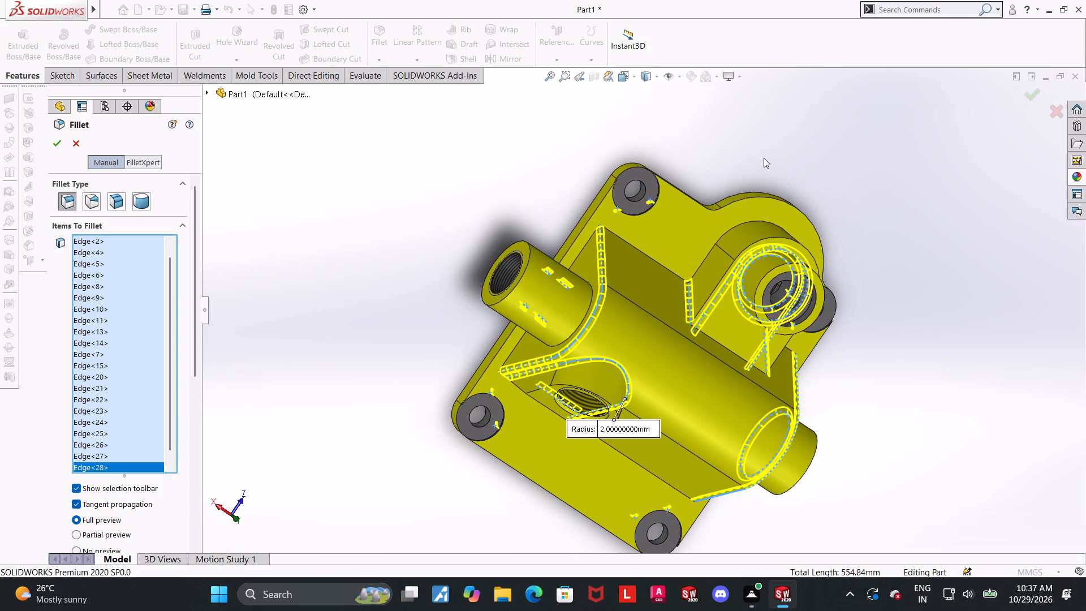
scroll(762, 160, up, 3)
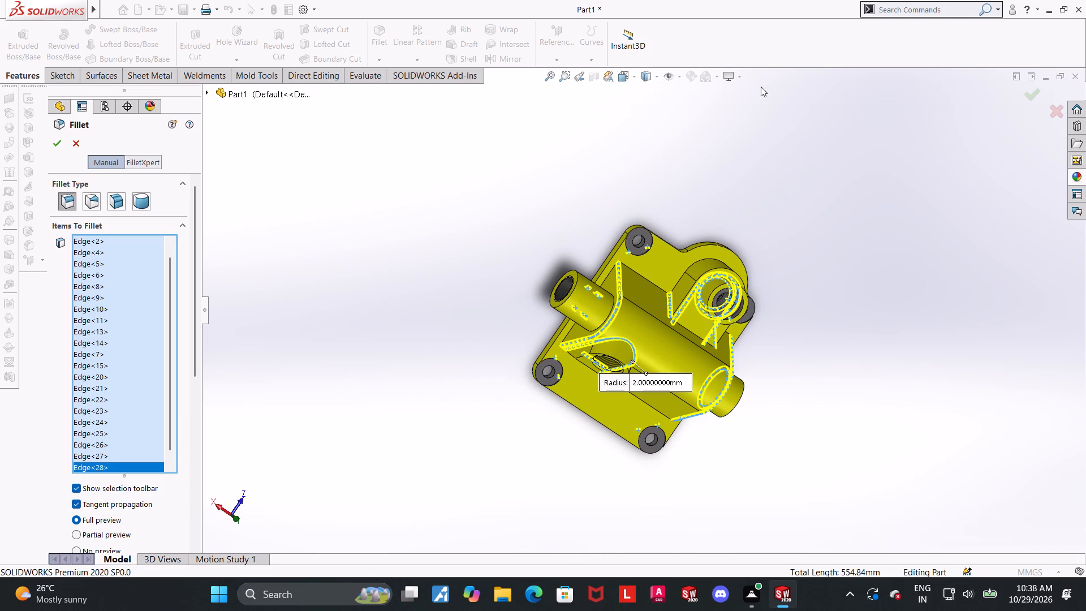
middle_drag(749, 42, 734, 136)
middle_drag(731, 201, 766, 302)
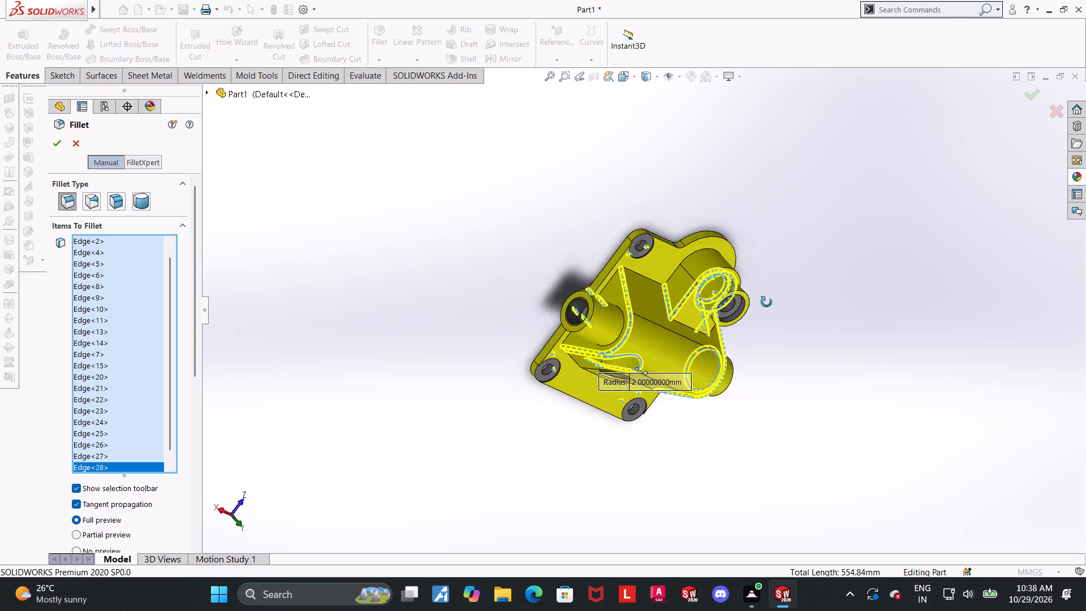
middle_drag(766, 302, 888, 438)
scroll(747, 254, down, 4)
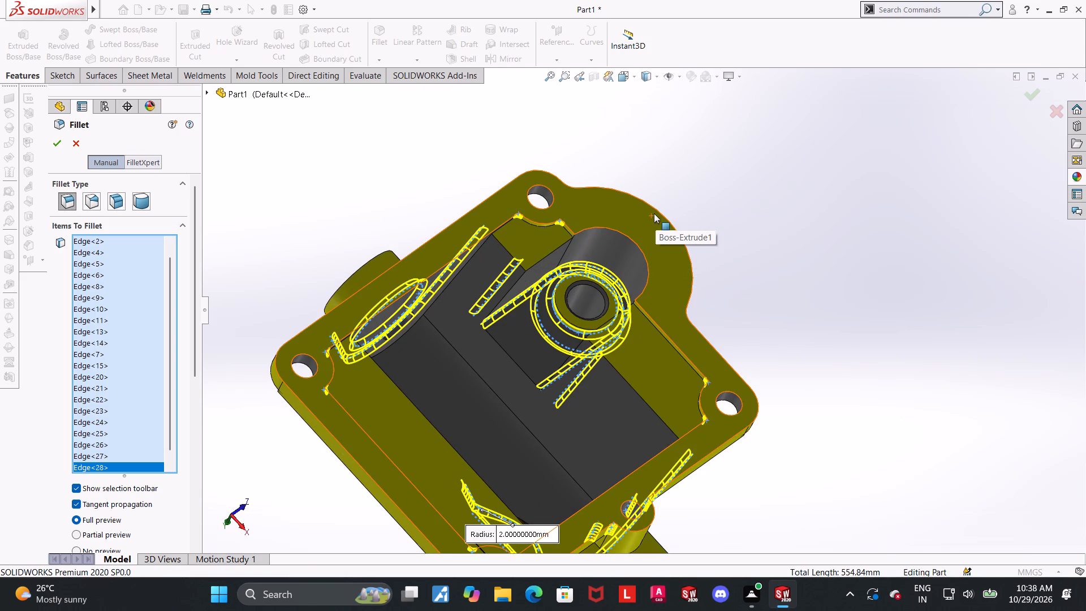
scroll(656, 236, up, 1)
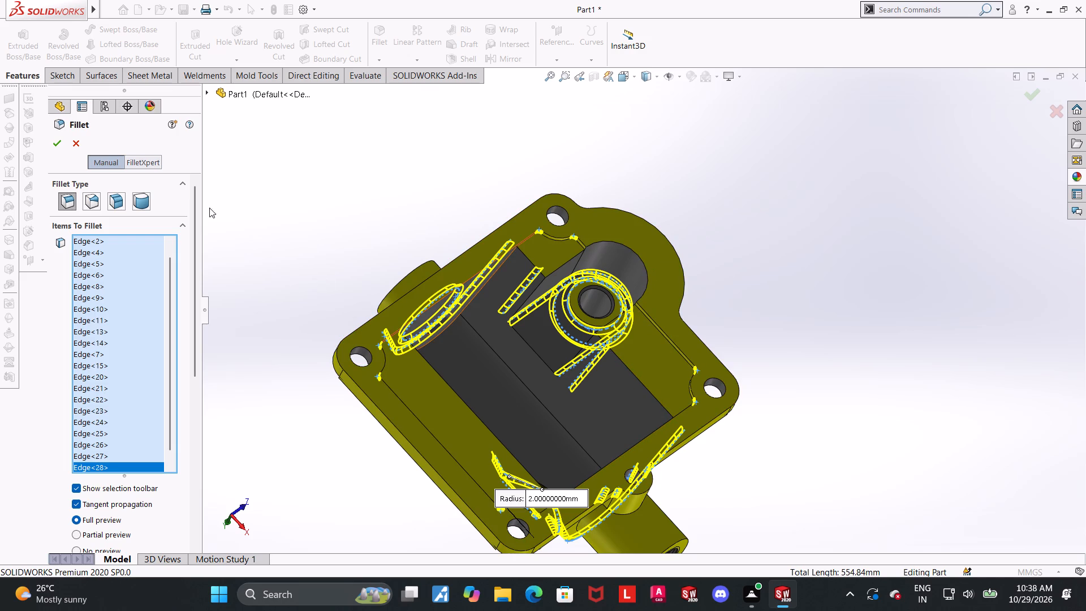
Apply the 2 mm fillet to all the selected edges.
click(57, 147)
Inspect the rounded raised ring, its recess and the relief corners inside the cavity for edges that are still sharp.
click(735, 236)
middle_drag(757, 346, 842, 359)
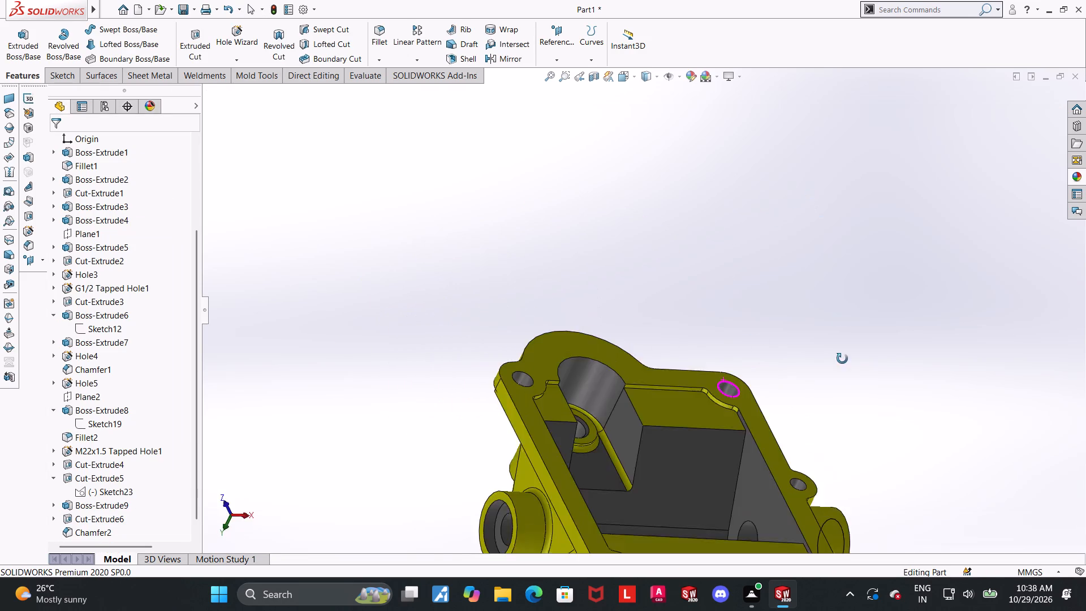
middle_drag(842, 359, 790, 362)
scroll(611, 459, down, 3)
scroll(483, 454, down, 2)
scroll(538, 466, down, 3)
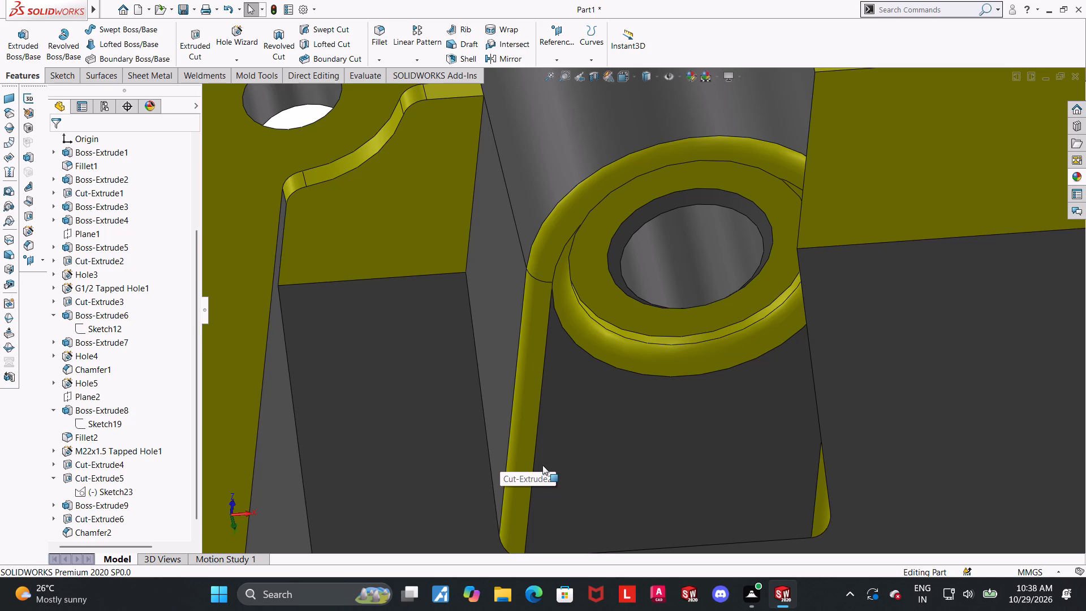
scroll(551, 464, down, 3)
scroll(841, 290, up, 5)
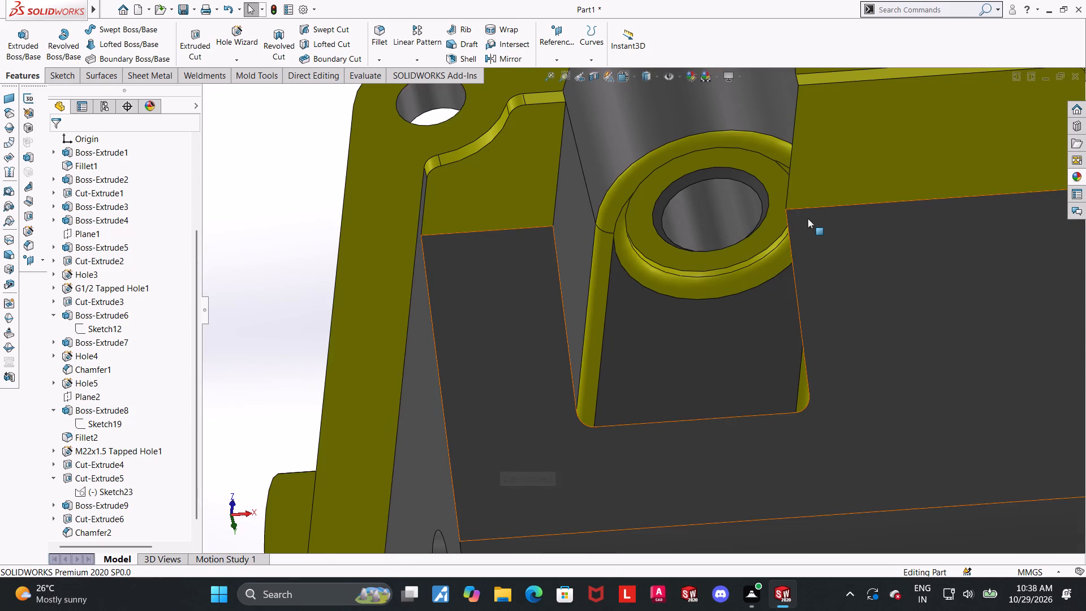
scroll(807, 220, up, 9)
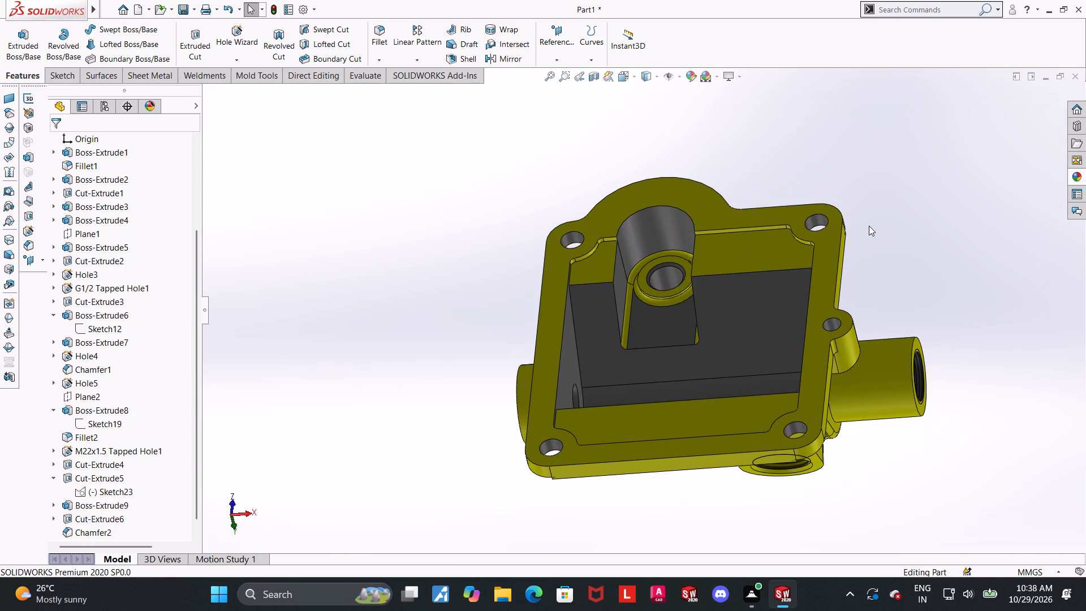
scroll(791, 117, down, 2)
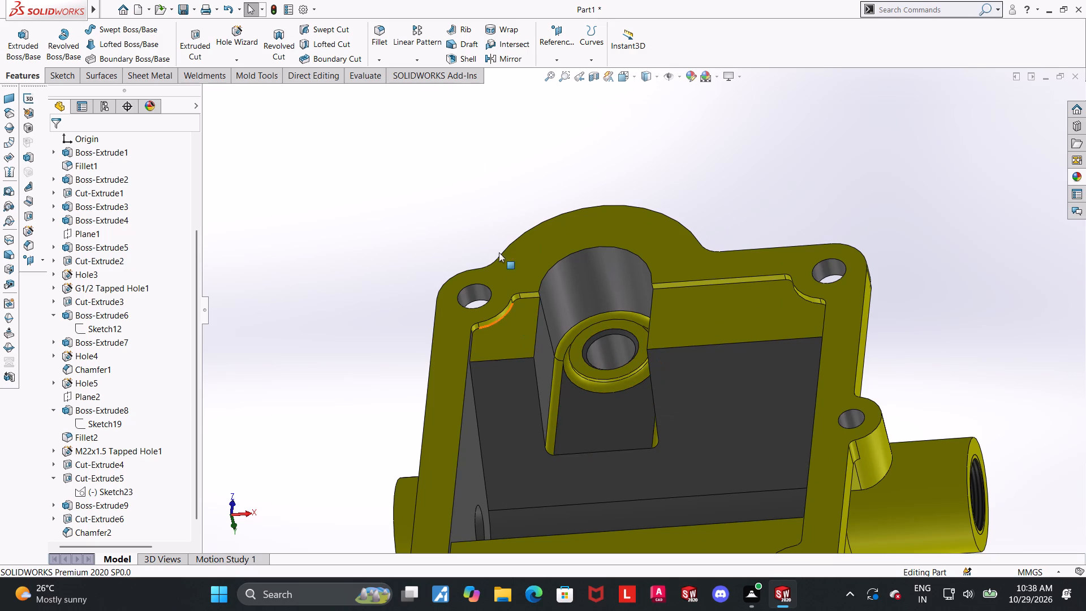
Start a new 2 mm fillet on the straight edge below the raised ring, where its recess opens into the cavity.
click(369, 24)
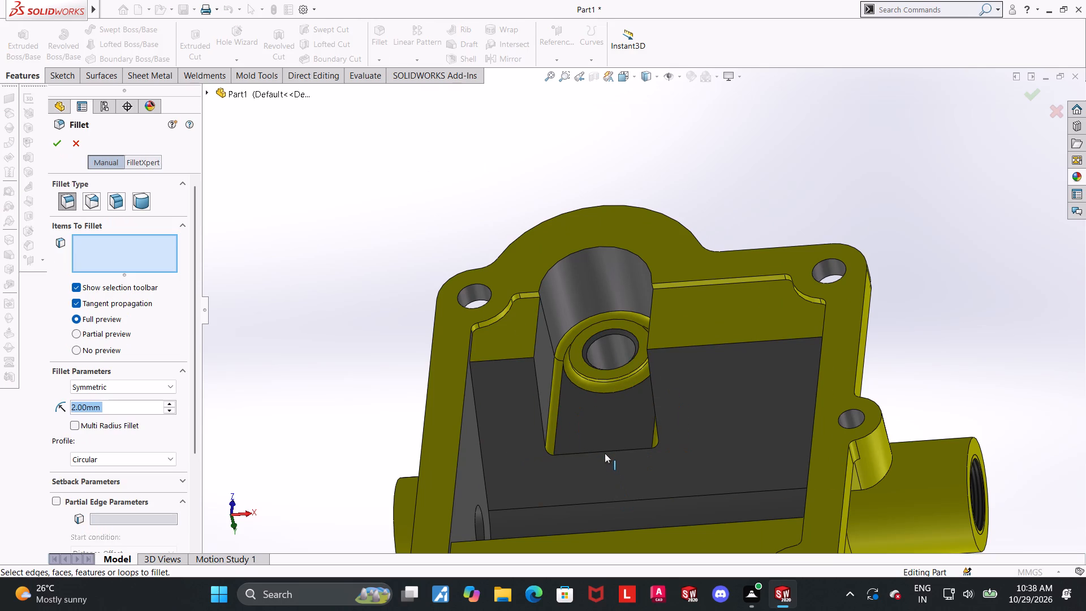
click(604, 451)
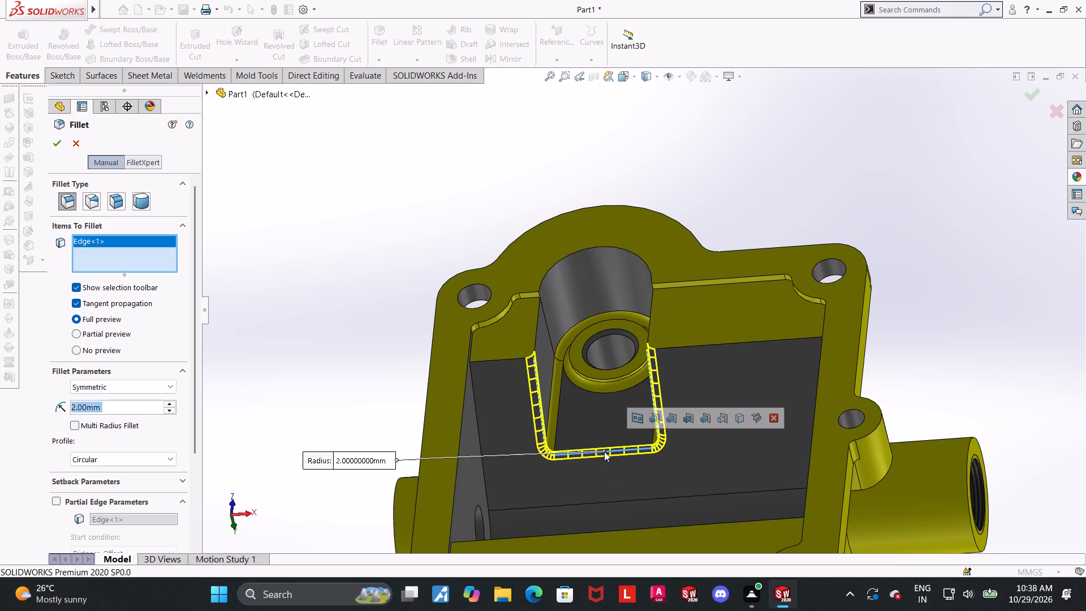
Add the inner edge of the curved relief at the lobe-side bolt hole nearest the long threaded boss to the 2 mm fillet.
scroll(714, 427, up, 2)
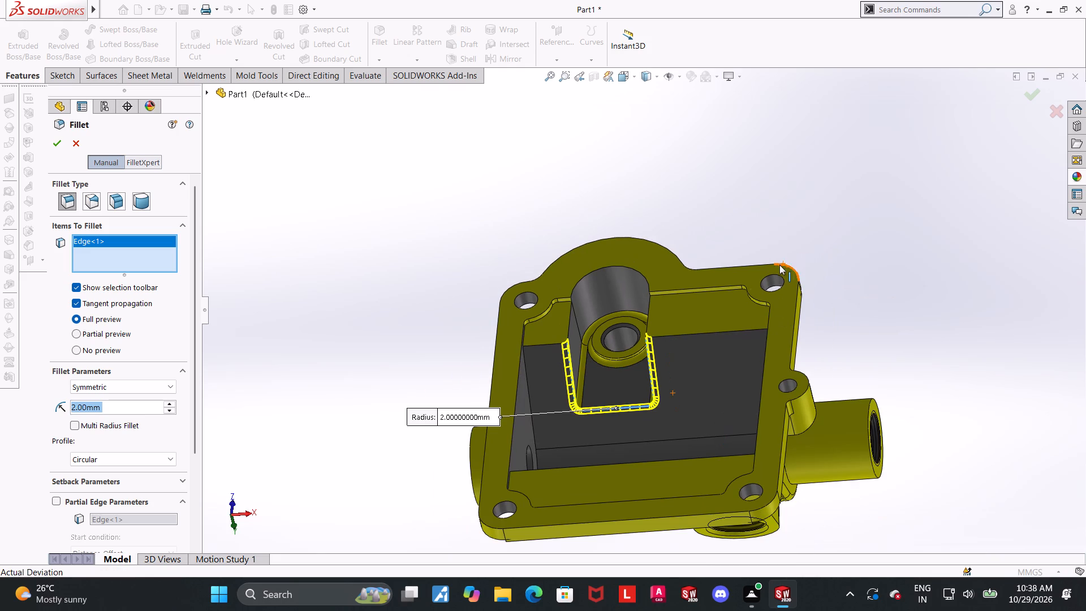
scroll(754, 293, down, 5)
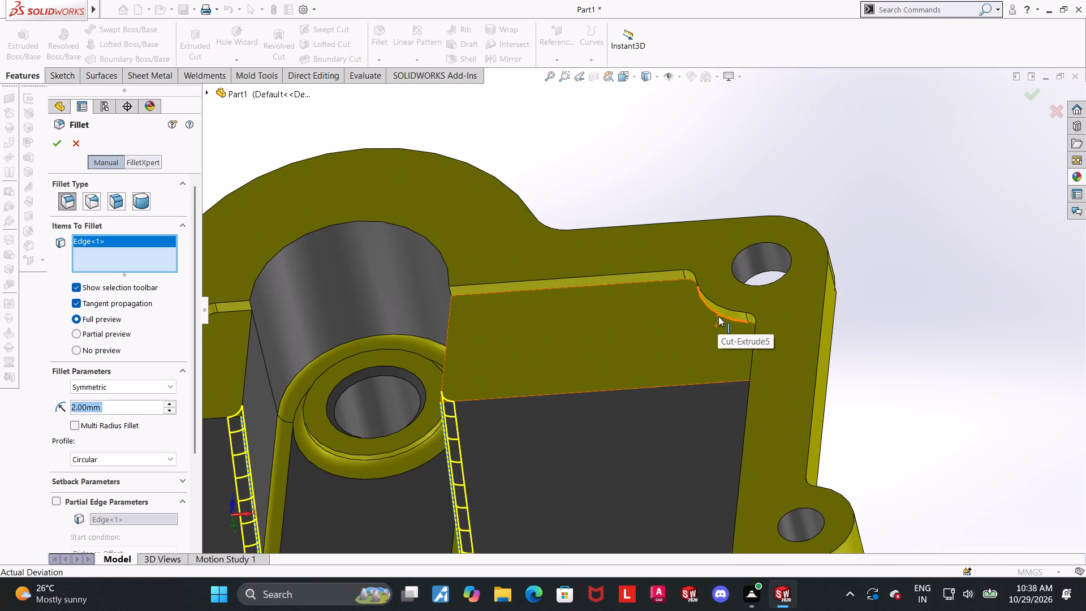
click(718, 316)
Add the straight edge below that relief, where the yellow ledge meets the dark cavity wall beside the ring's recess, to the 2 mm fillet.
scroll(718, 316, up, 5)
scroll(451, 328, down, 3)
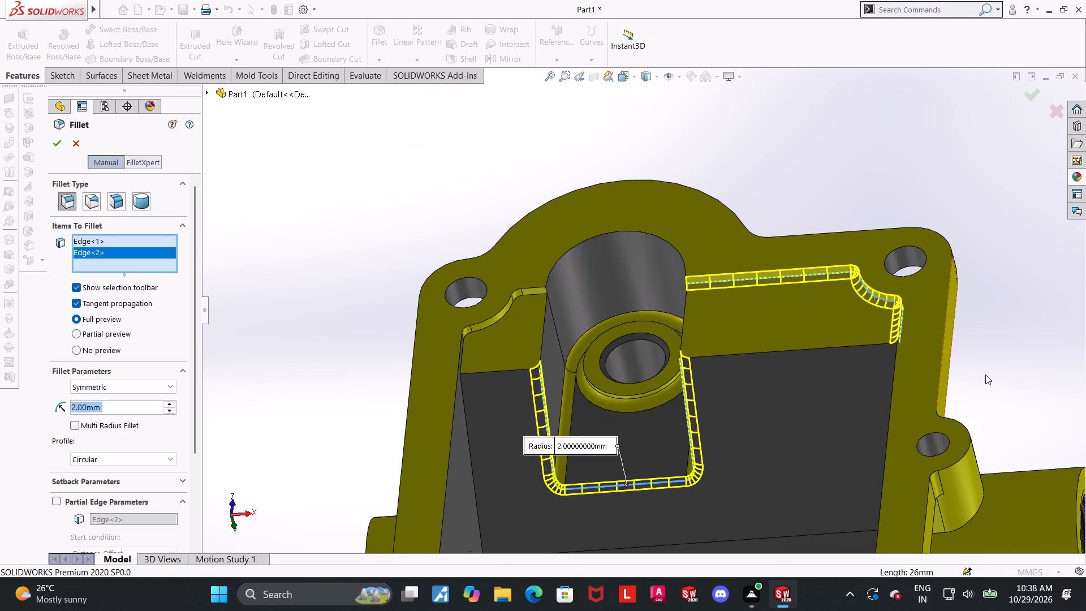
click(812, 349)
Remove the curved relief edge and the straight ledge edge from the fillet selection, keeping only the edge of the ring's recess.
middle_drag(811, 386, 876, 357)
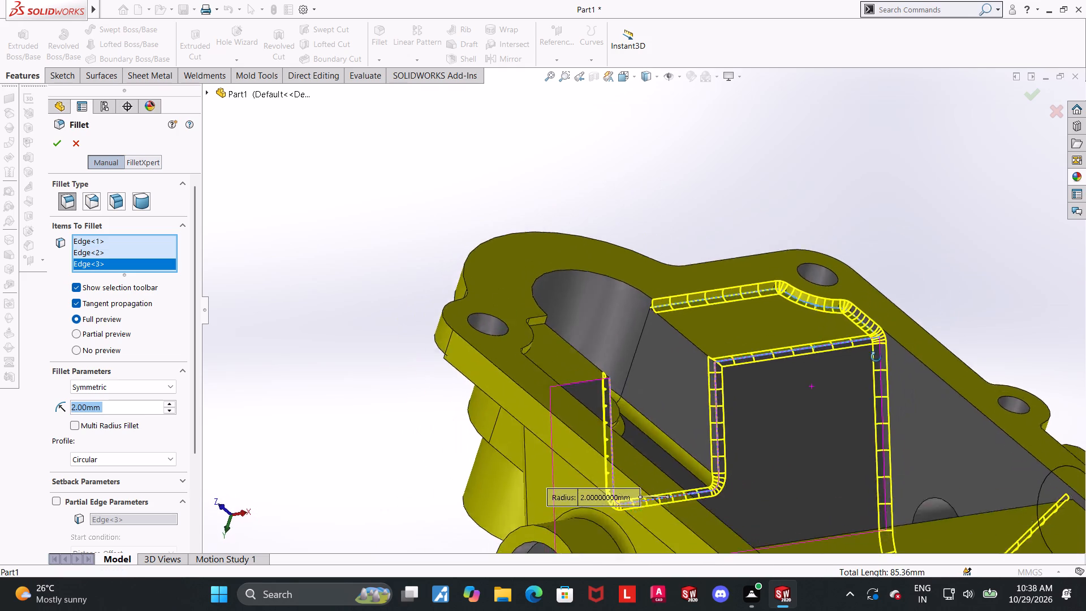
middle_drag(876, 357, 868, 428)
scroll(868, 428, up, 6)
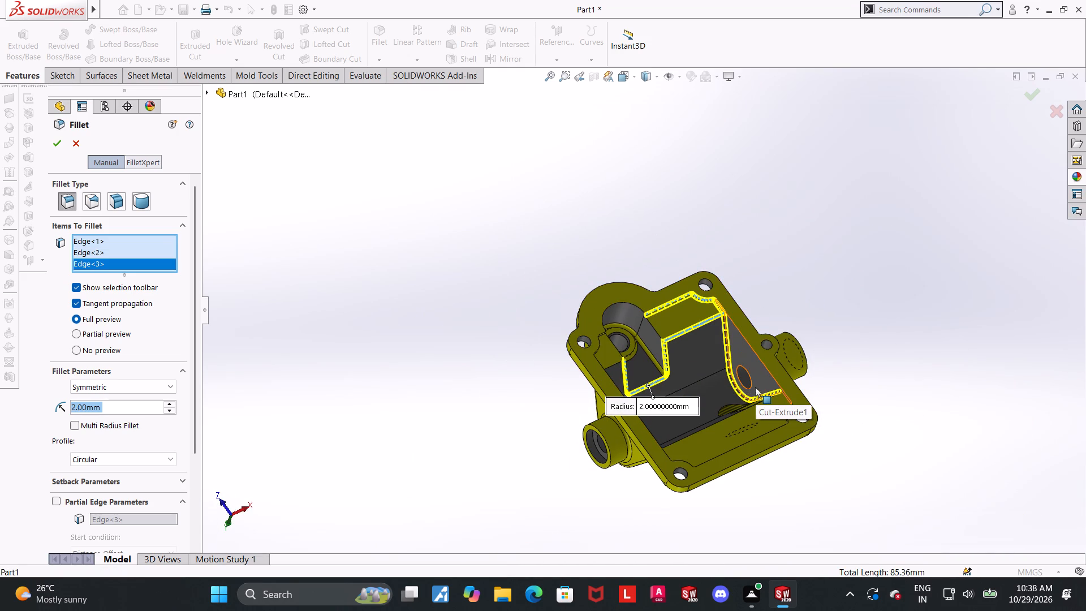
scroll(755, 387, up, 1)
scroll(692, 308, down, 3)
middle_drag(675, 341, 661, 308)
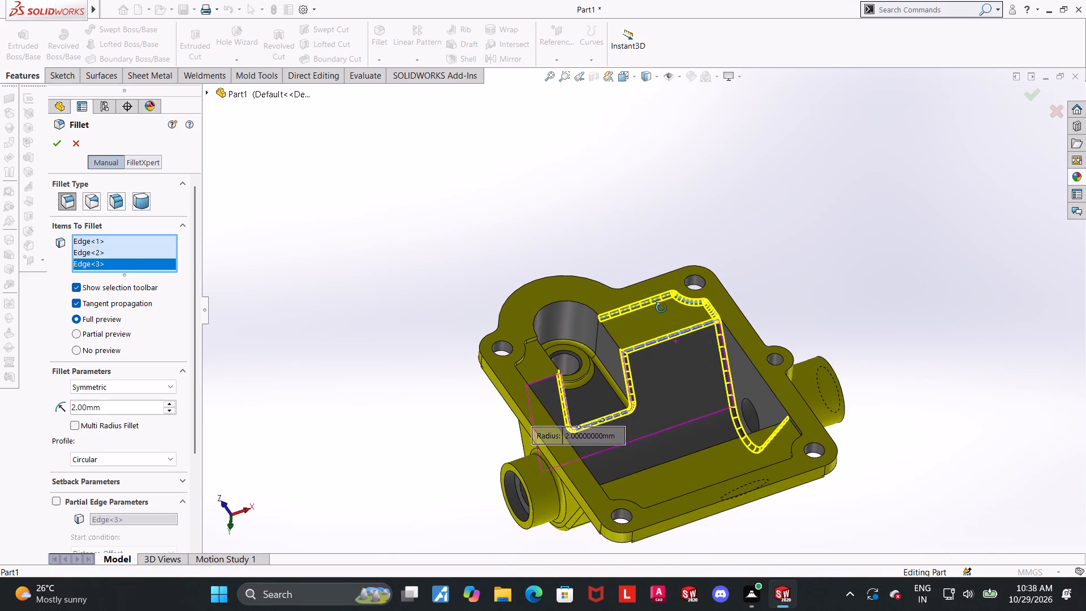
middle_drag(661, 308, 659, 307)
scroll(668, 401, down, 2)
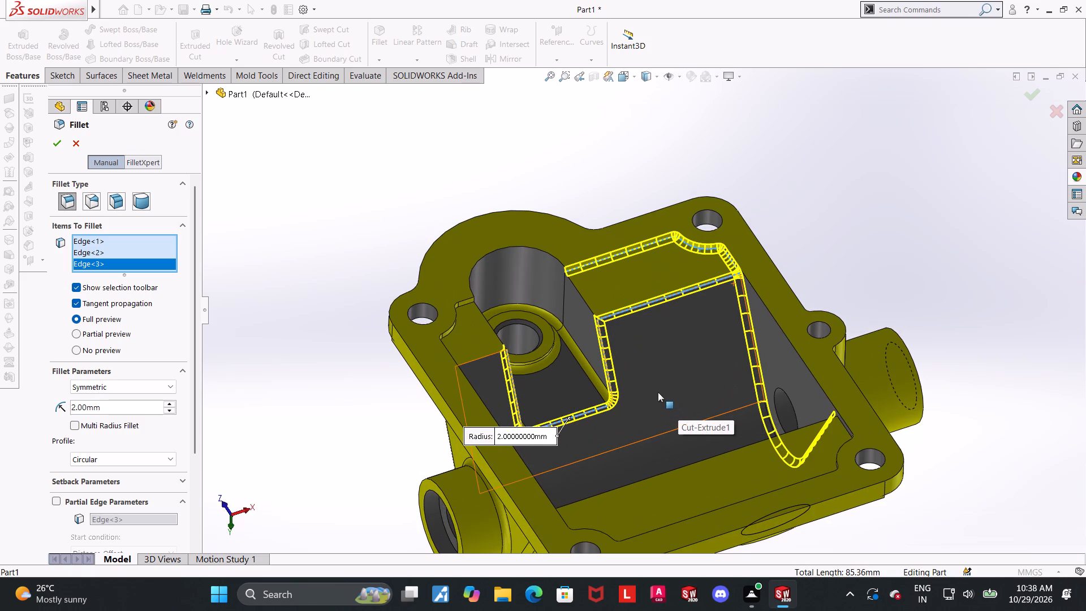
scroll(645, 367, up, 1)
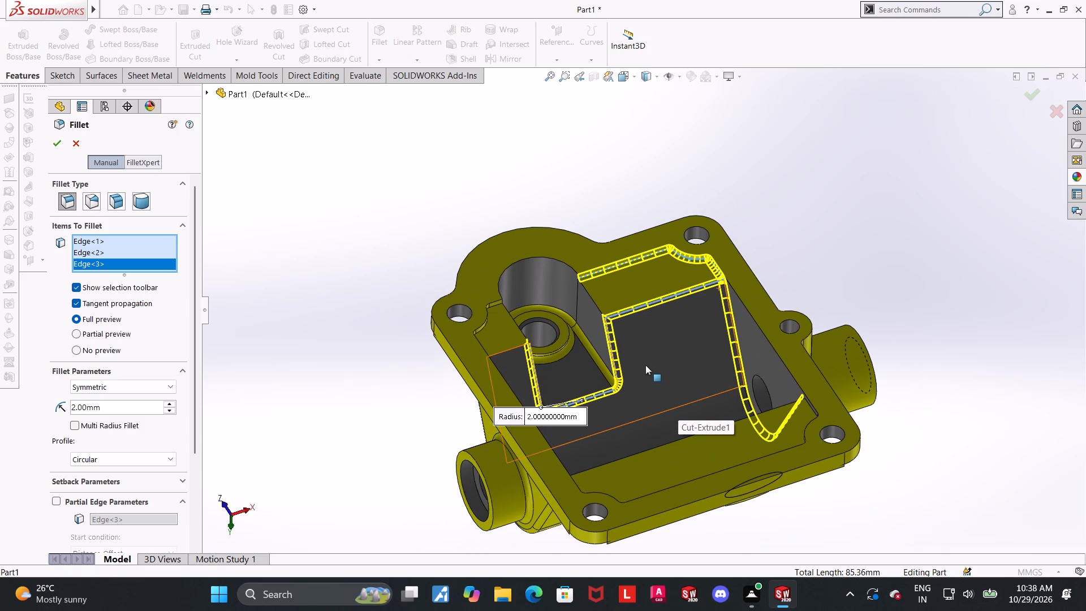
right_click(141, 252)
click(153, 272)
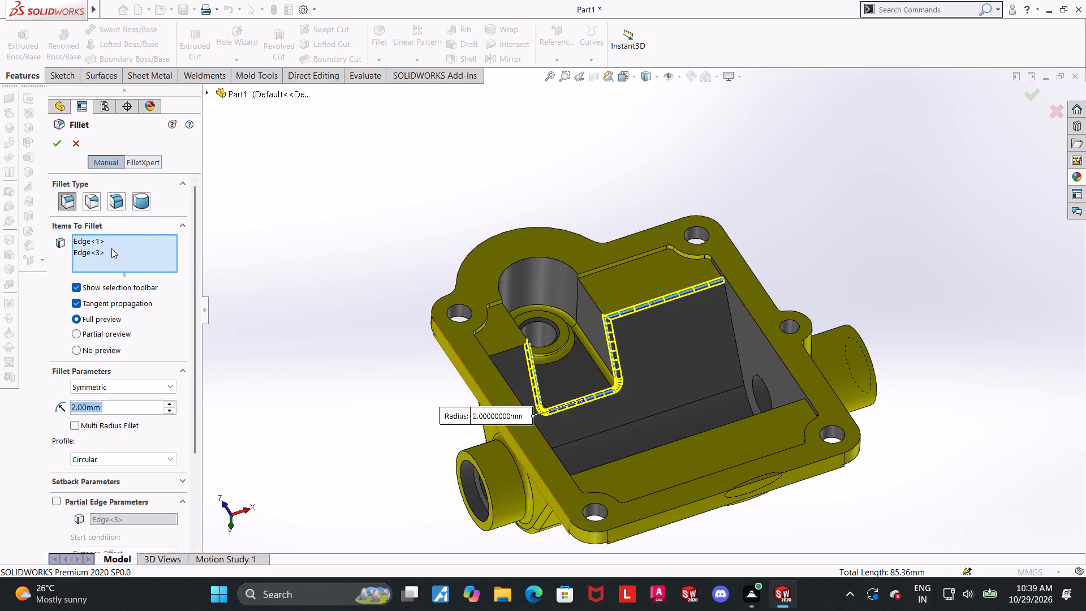
right_click(102, 253)
click(126, 276)
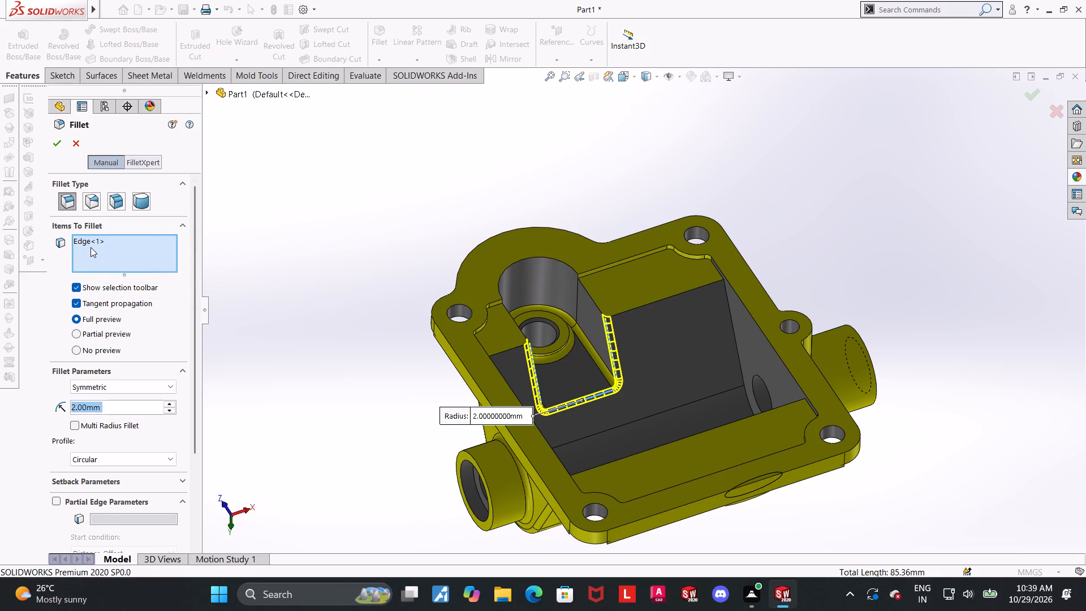
Add the long straight inner edge of the yellow ledge opposite the raised ring to the 2 mm fillet.
scroll(889, 368, up, 1)
middle_drag(886, 383, 963, 420)
click(770, 398)
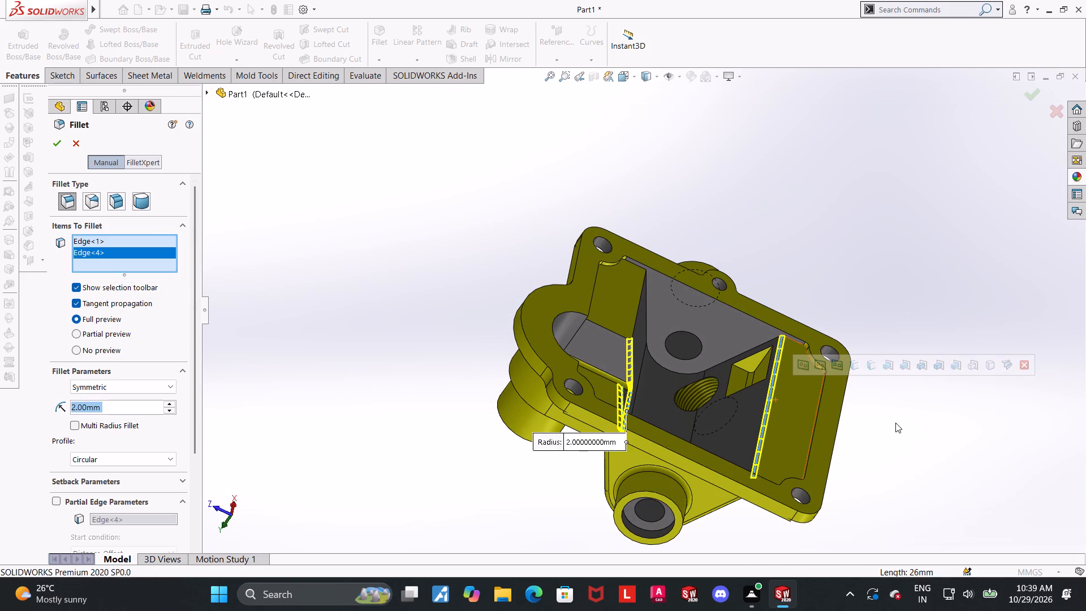
Add the two straight ledge edges on either side of the raised ring's recess, where they meet the dark cavity wall, to the fillet.
middle_drag(895, 424, 902, 404)
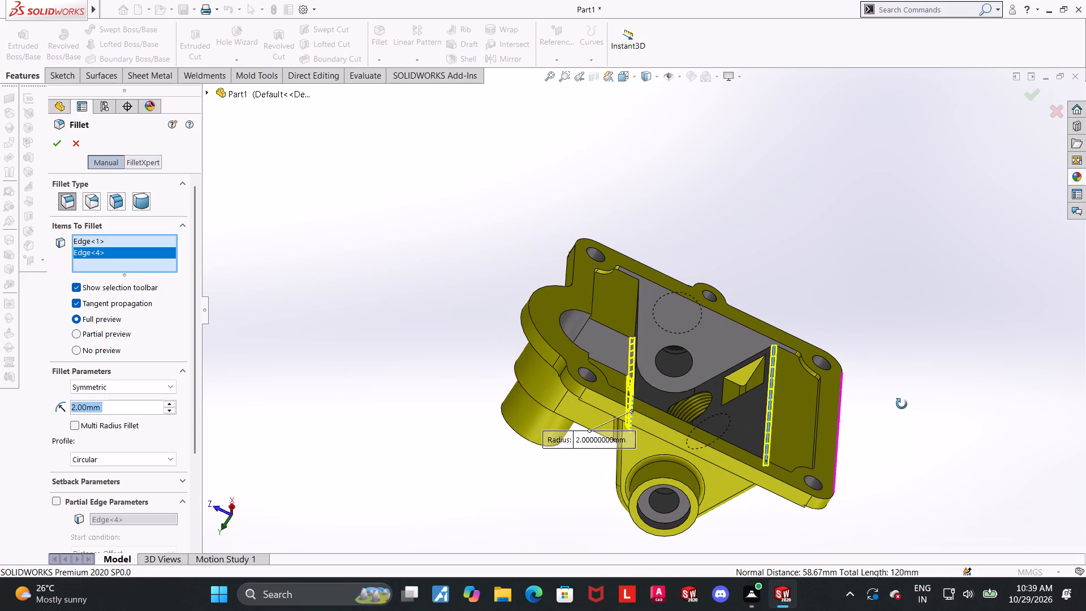
middle_drag(902, 404, 885, 405)
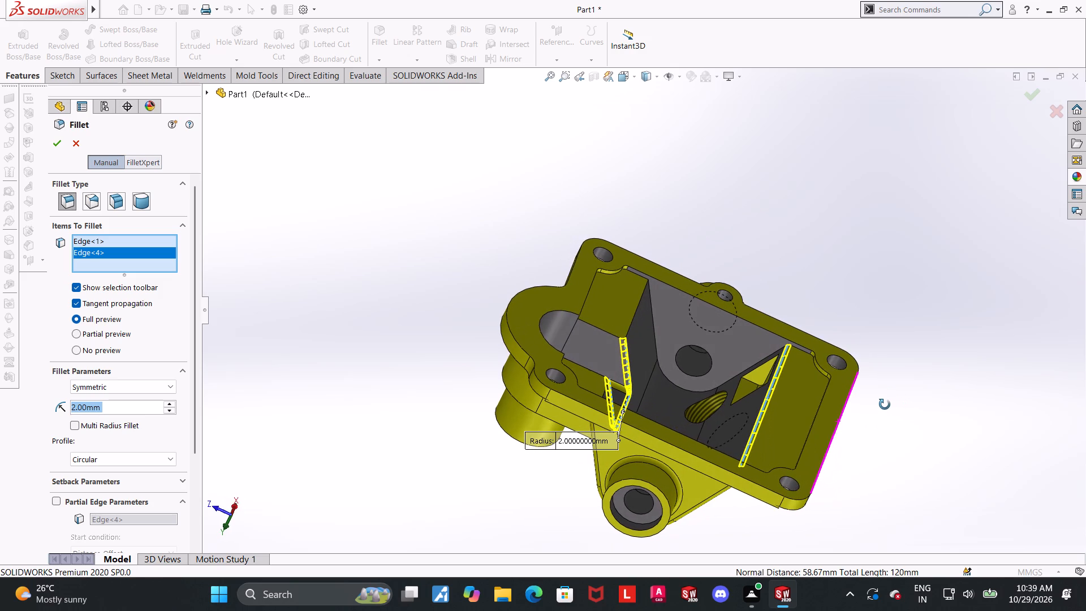
middle_drag(885, 405, 856, 422)
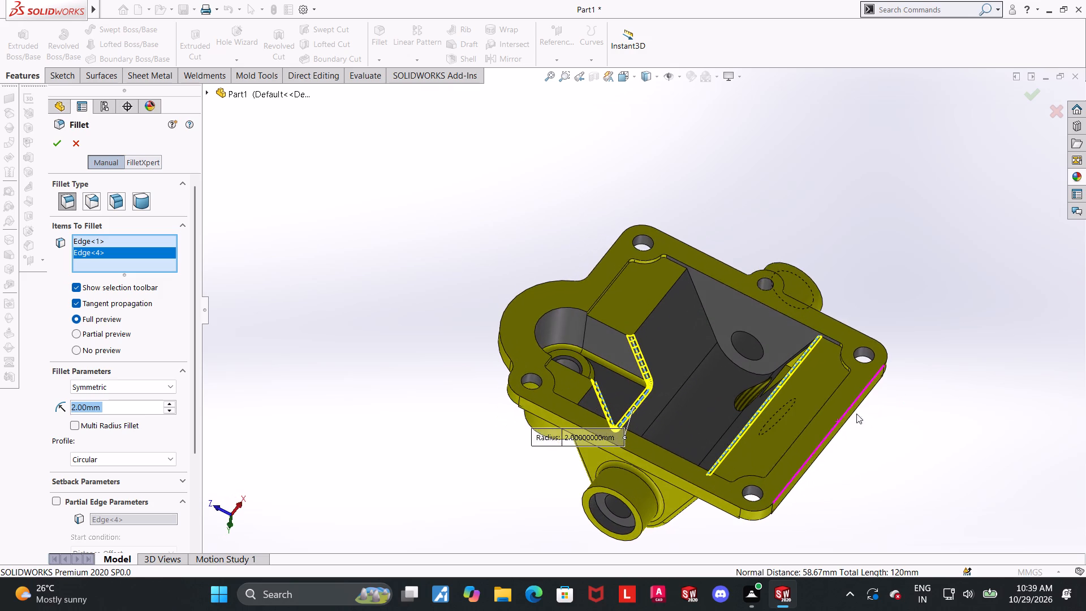
scroll(769, 239, down, 1)
scroll(779, 248, up, 1)
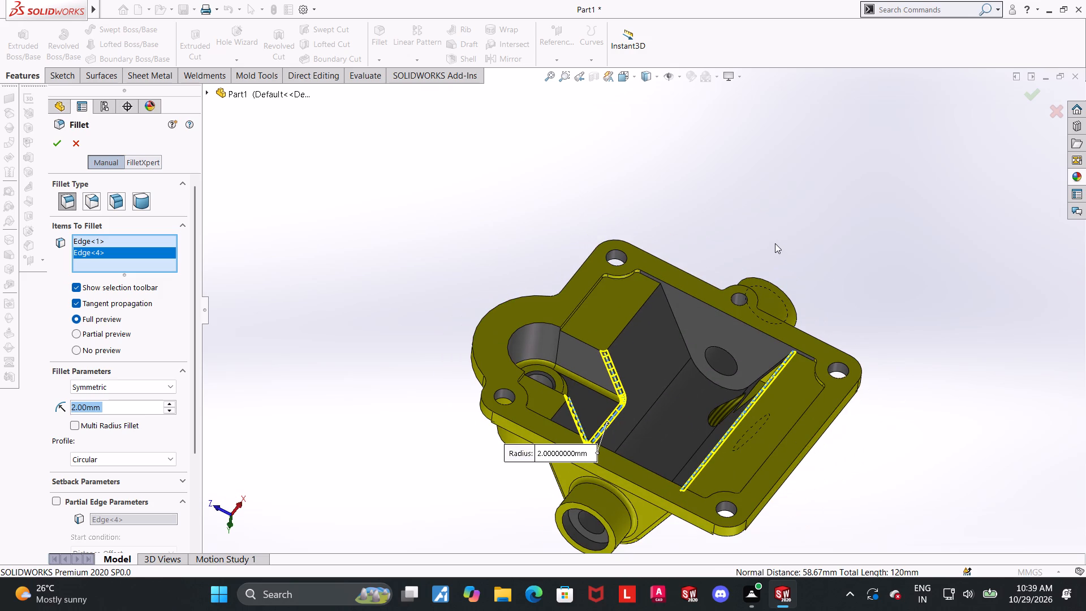
scroll(774, 243, up, 1)
scroll(706, 231, down, 1)
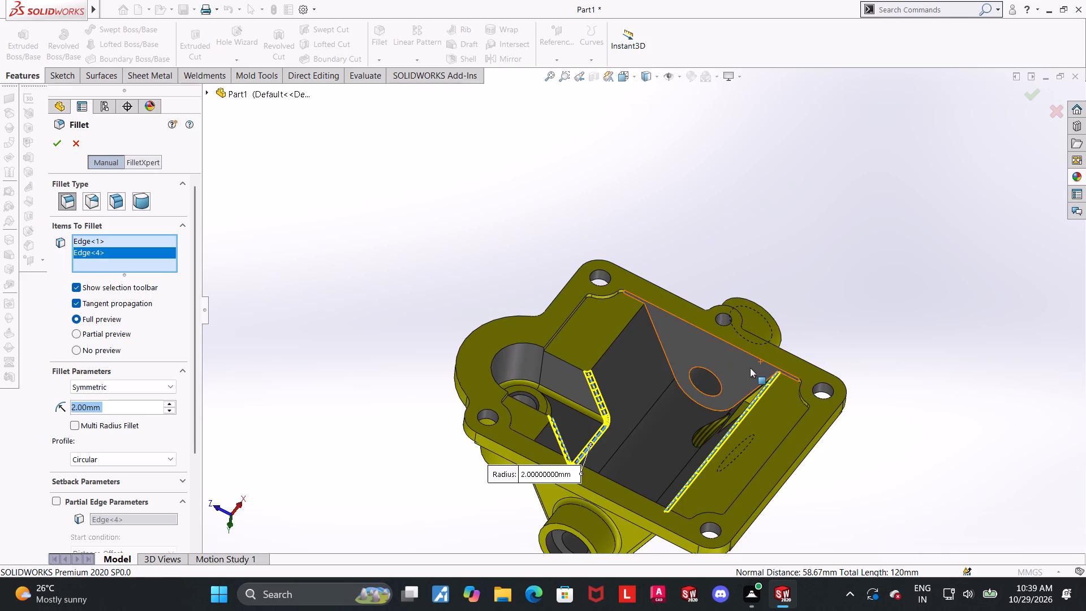
scroll(750, 368, up, 1)
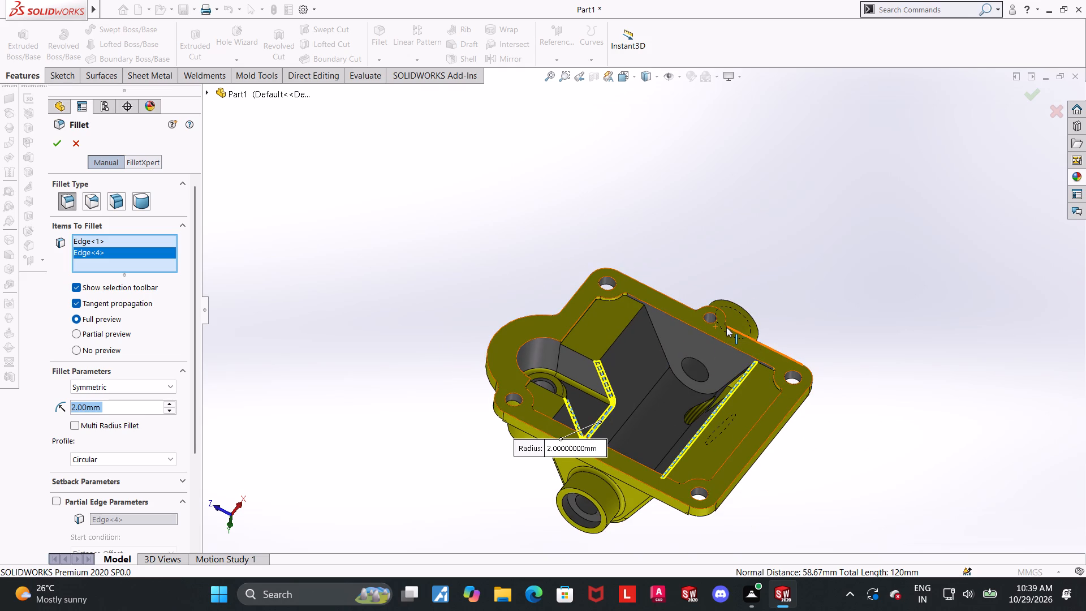
scroll(652, 350, up, 1)
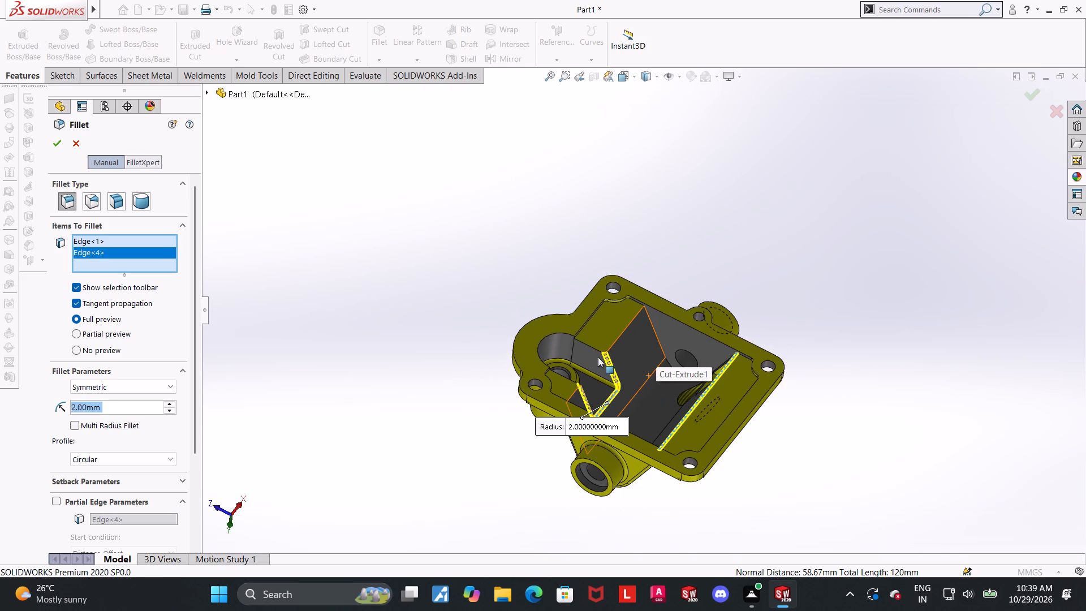
middle_drag(651, 433, 570, 477)
scroll(540, 405, down, 3)
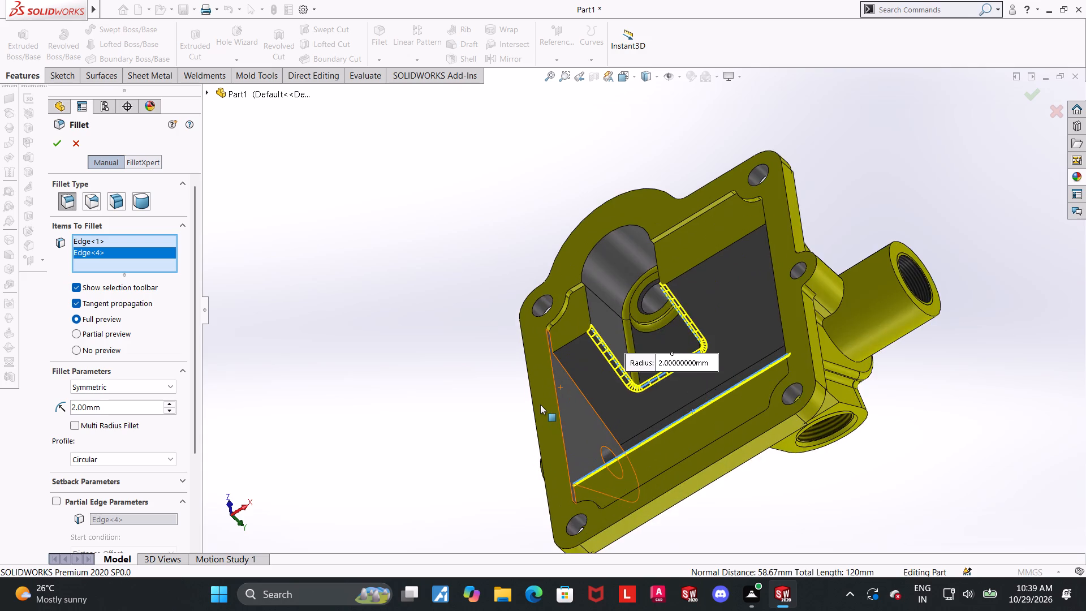
middle_drag(529, 404, 529, 481)
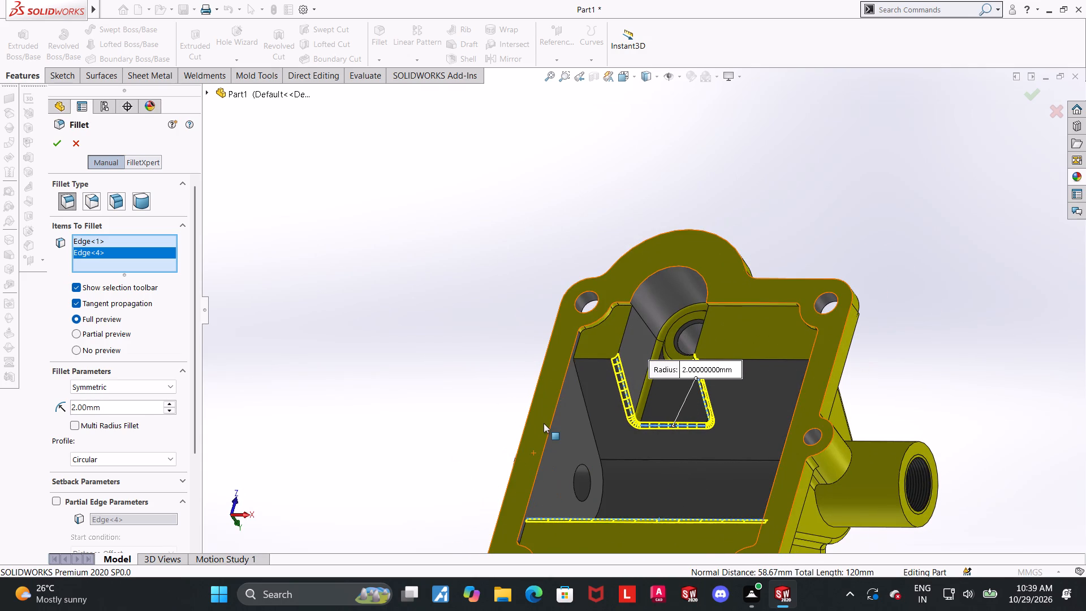
click(596, 359)
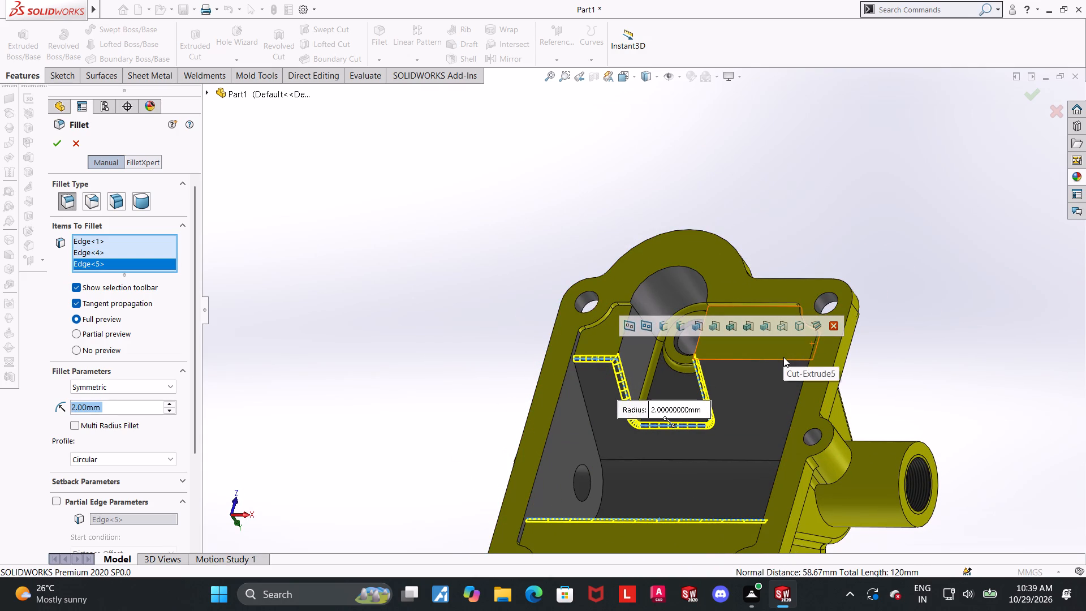
click(777, 360)
Check the fillet preview from inside and outside the housing and apply the 2 mm fillet to the selected cavity edges.
scroll(788, 405, up, 5)
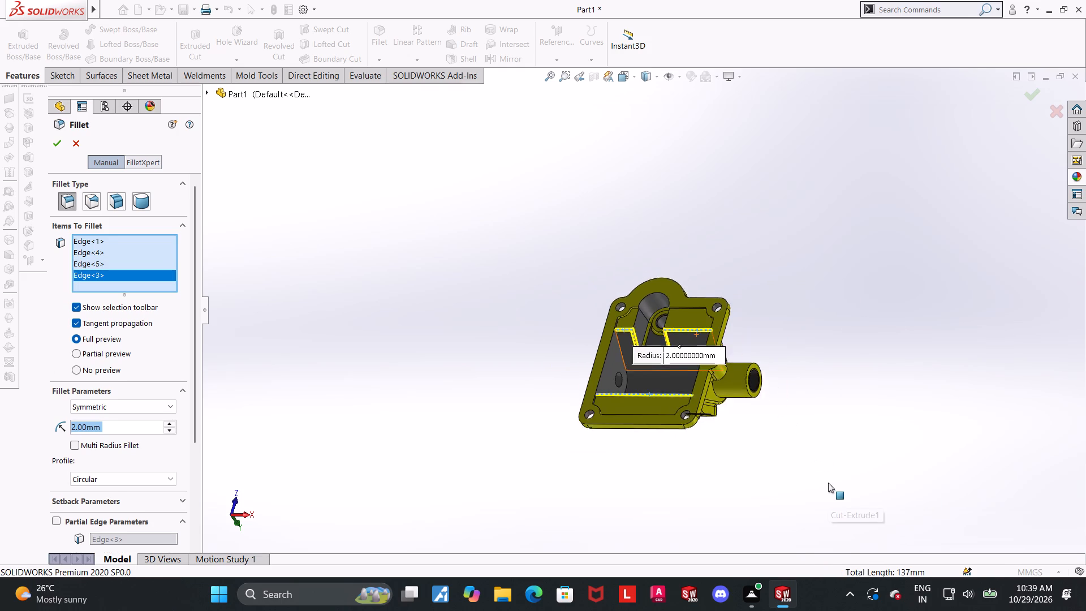
middle_drag(830, 476, 929, 458)
middle_drag(797, 380, 798, 380)
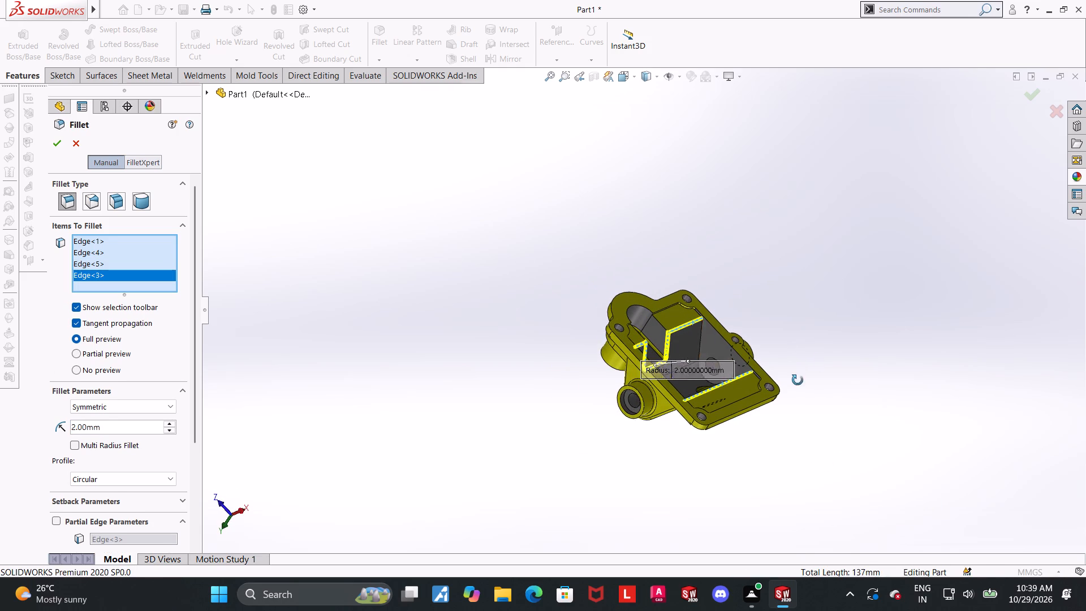
middle_drag(798, 380, 816, 386)
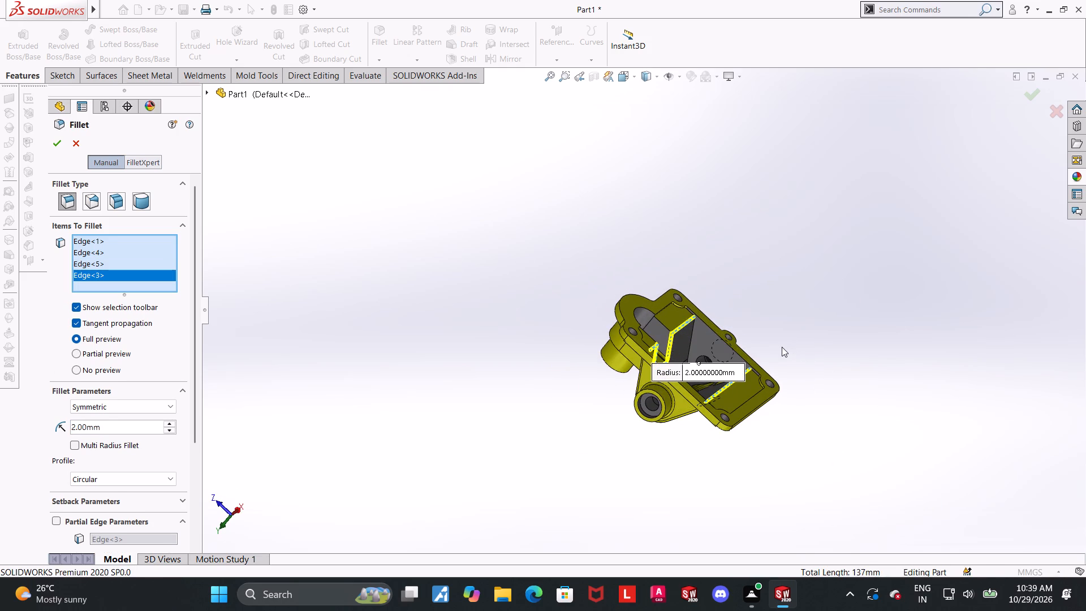
middle_drag(760, 449, 848, 168)
scroll(801, 249, up, 1)
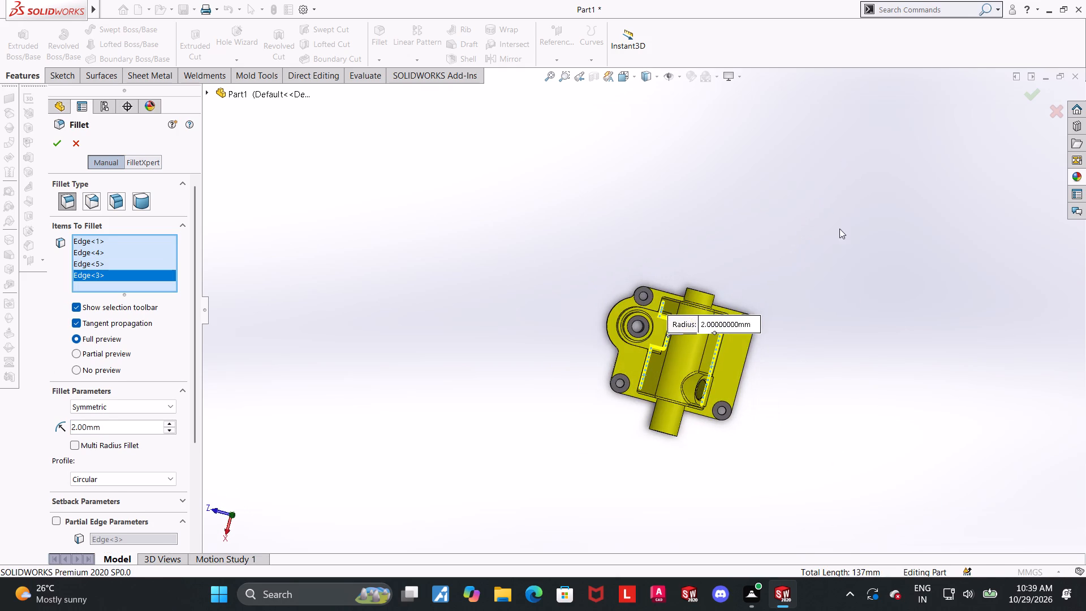
middle_drag(764, 351, 770, 222)
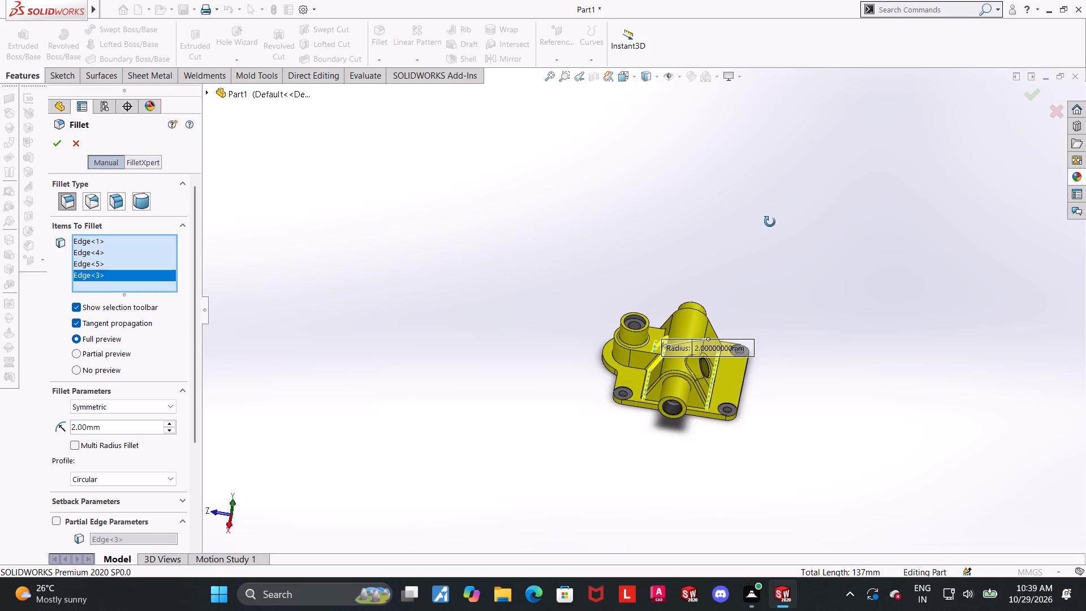
middle_drag(770, 222, 769, 232)
scroll(761, 305, down, 3)
middle_drag(727, 410, 475, 296)
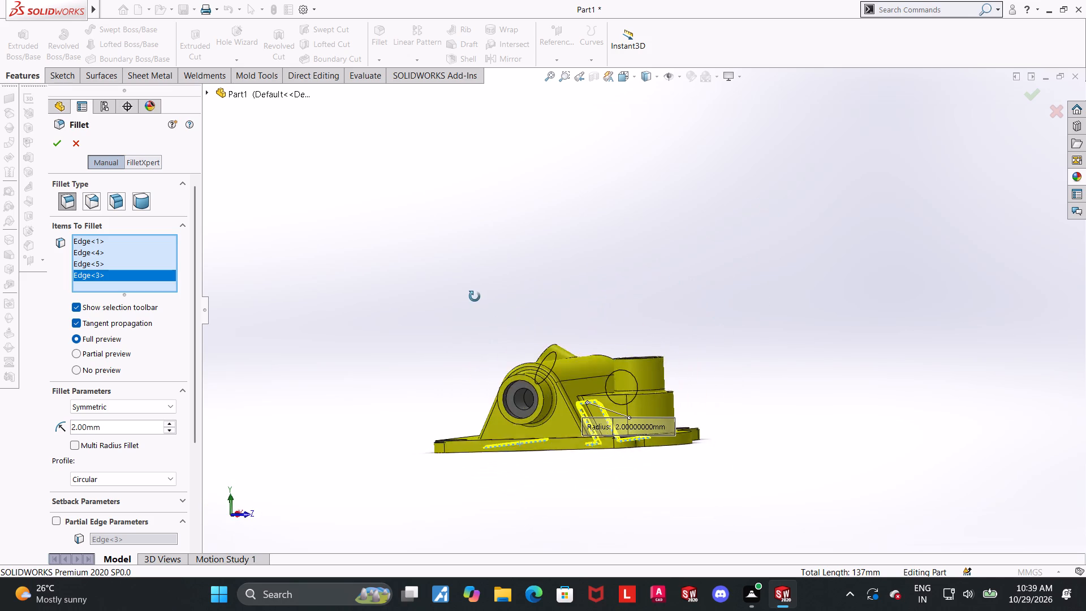
middle_drag(475, 296, 586, 399)
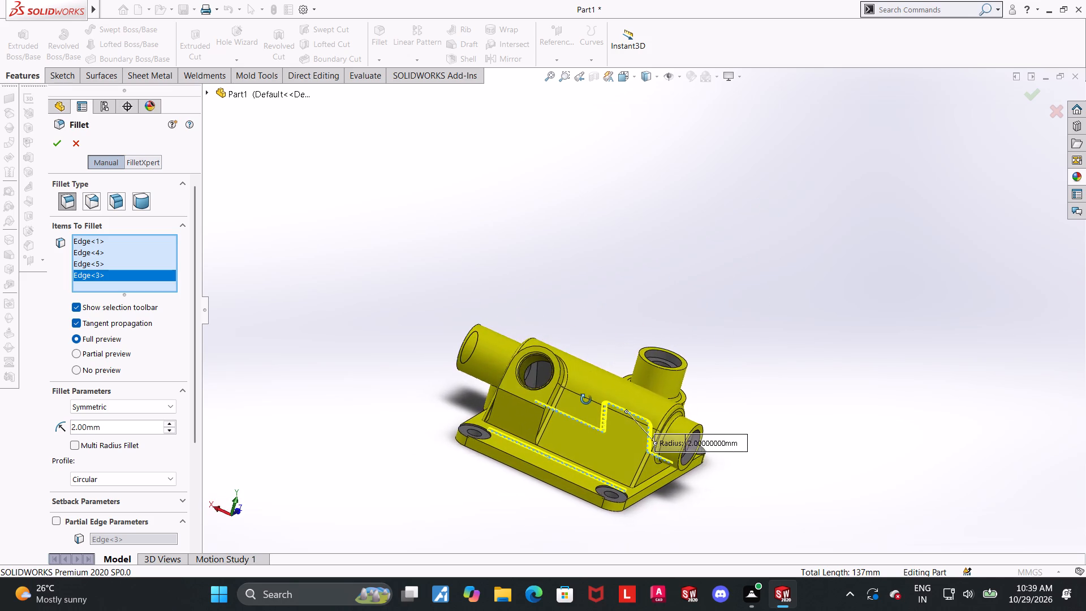
middle_drag(586, 399, 579, 398)
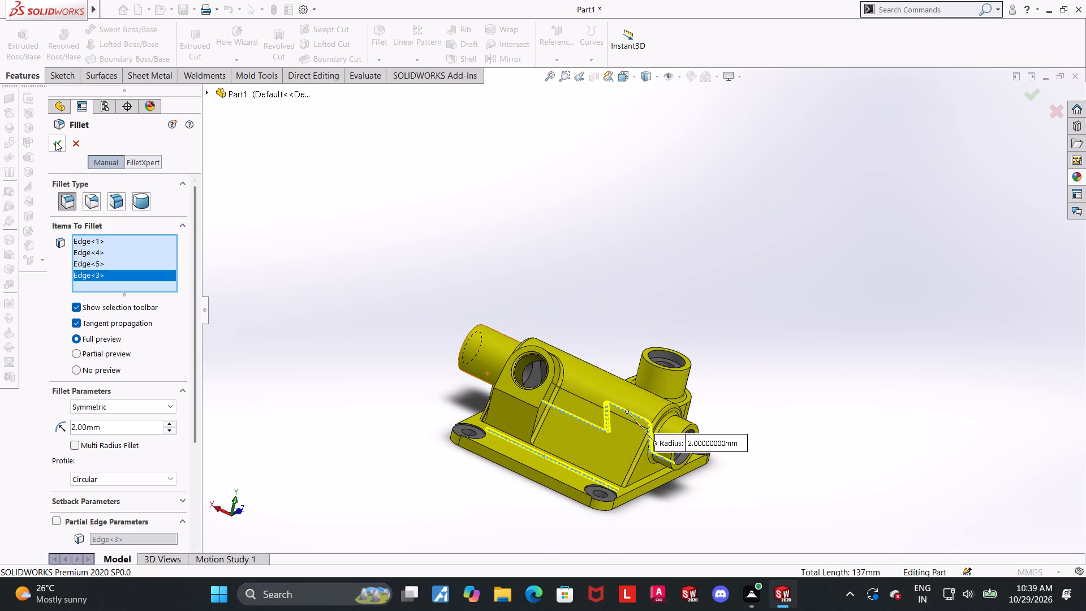
click(55, 141)
click(490, 272)
scroll(689, 457, down, 3)
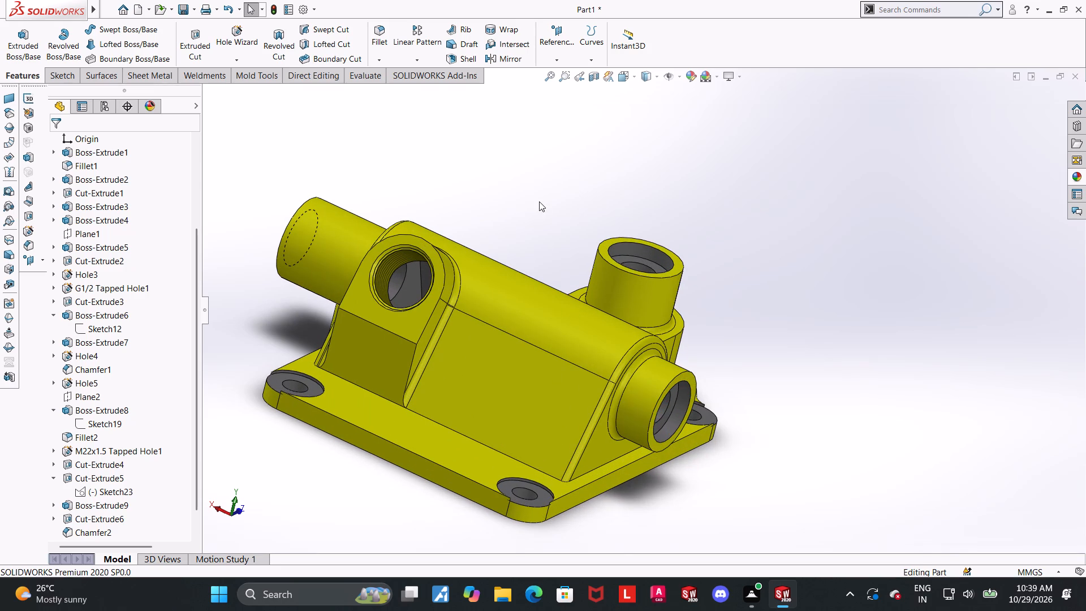
Start a new 2 mm fillet and try the edge where the housing walls meet the flange, removing it from the selection again.
click(387, 32)
scroll(826, 319, up, 4)
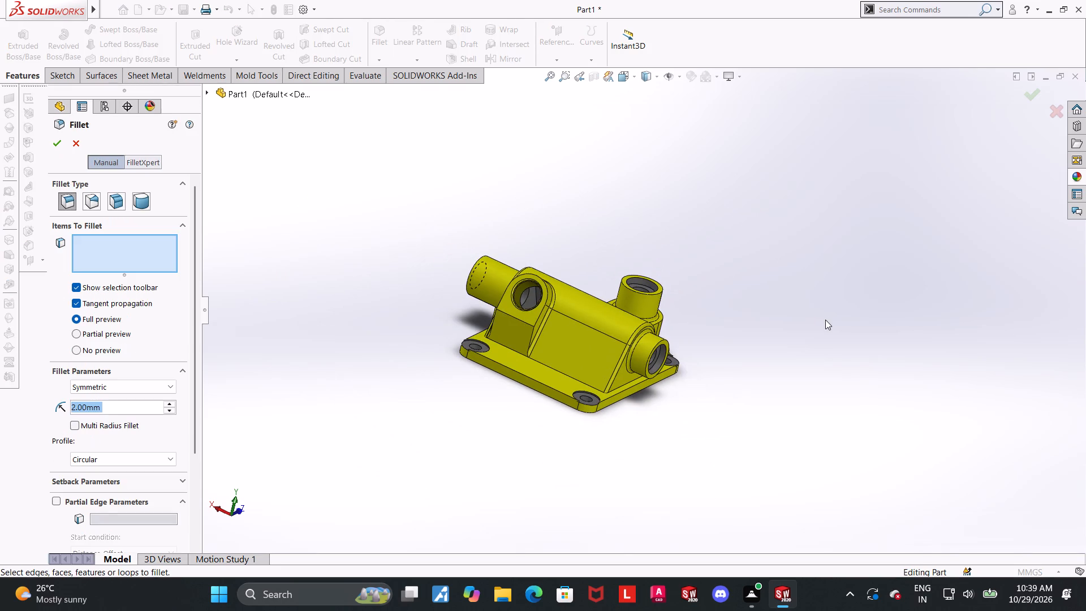
scroll(605, 389, down, 4)
click(661, 354)
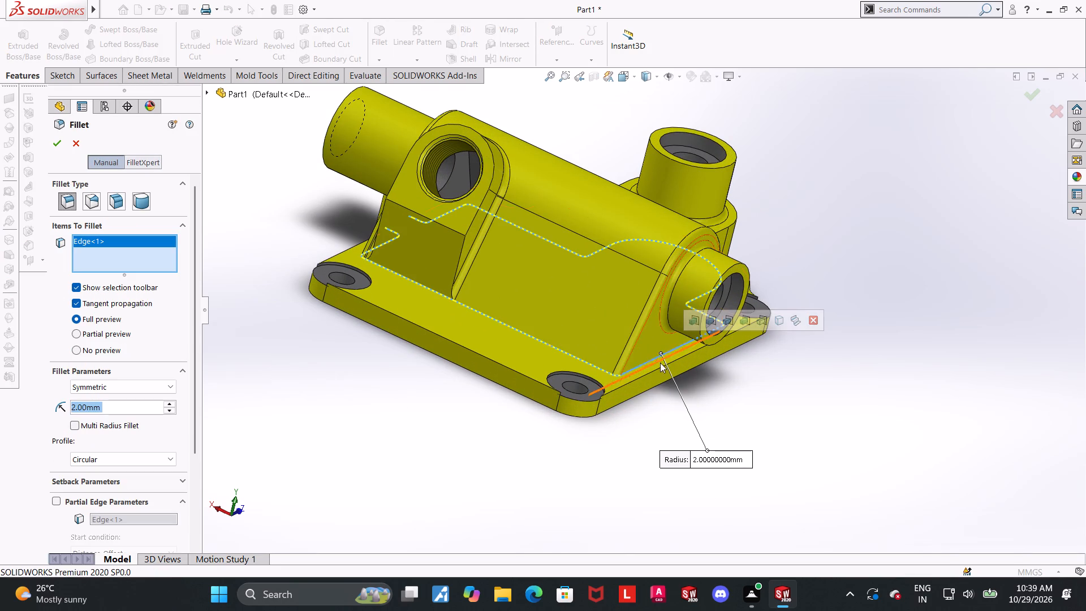
right_click(115, 264)
click(135, 277)
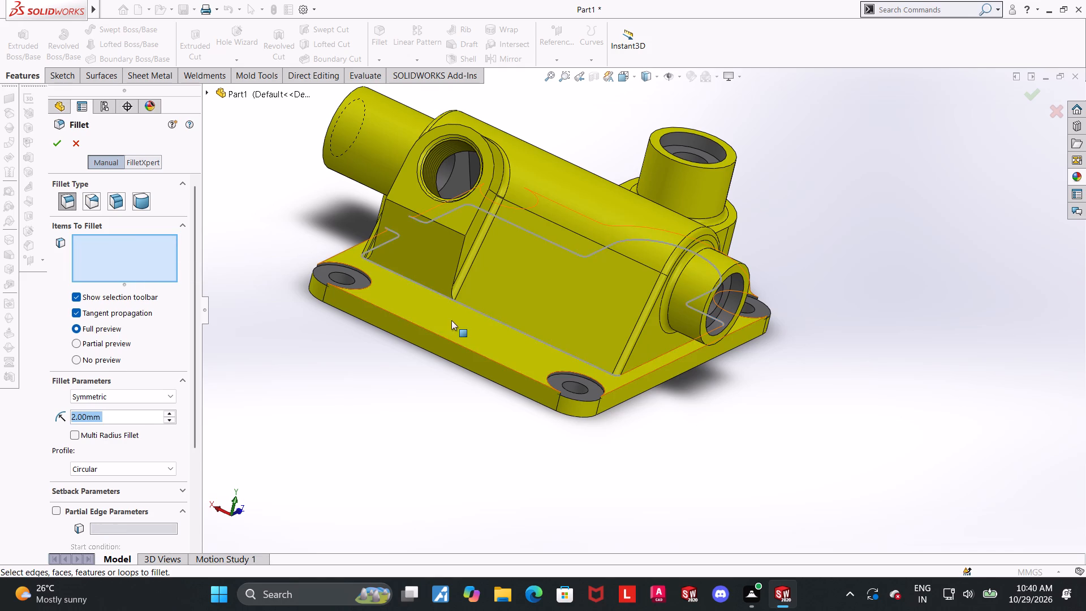
Select the flange's top outer edges for the 2 mm fillet: counterbored-boss side, long straight side and rounded lobe side.
scroll(607, 328, down, 3)
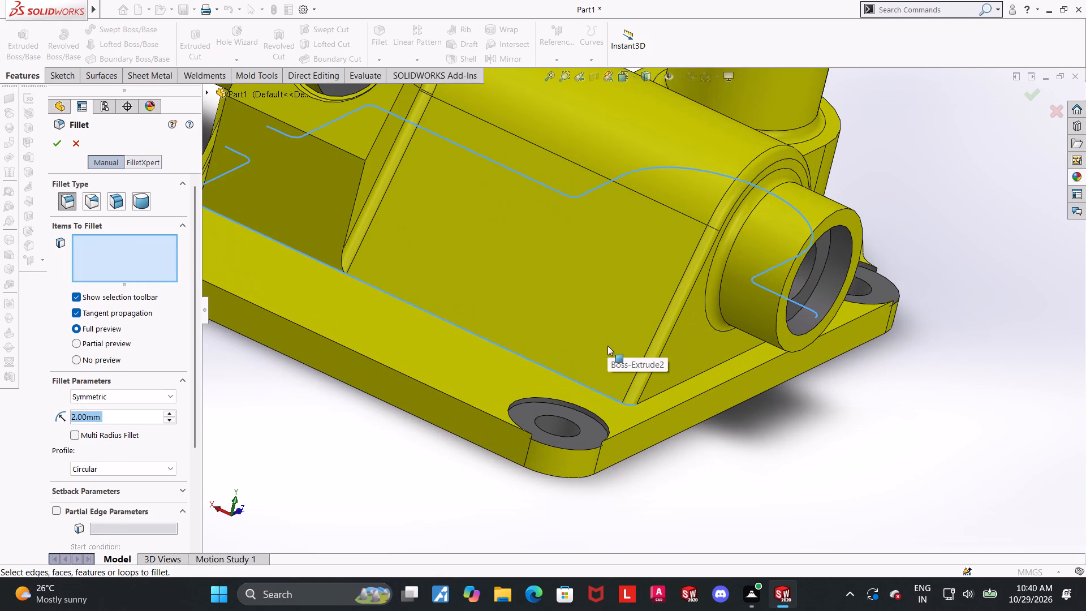
click(636, 423)
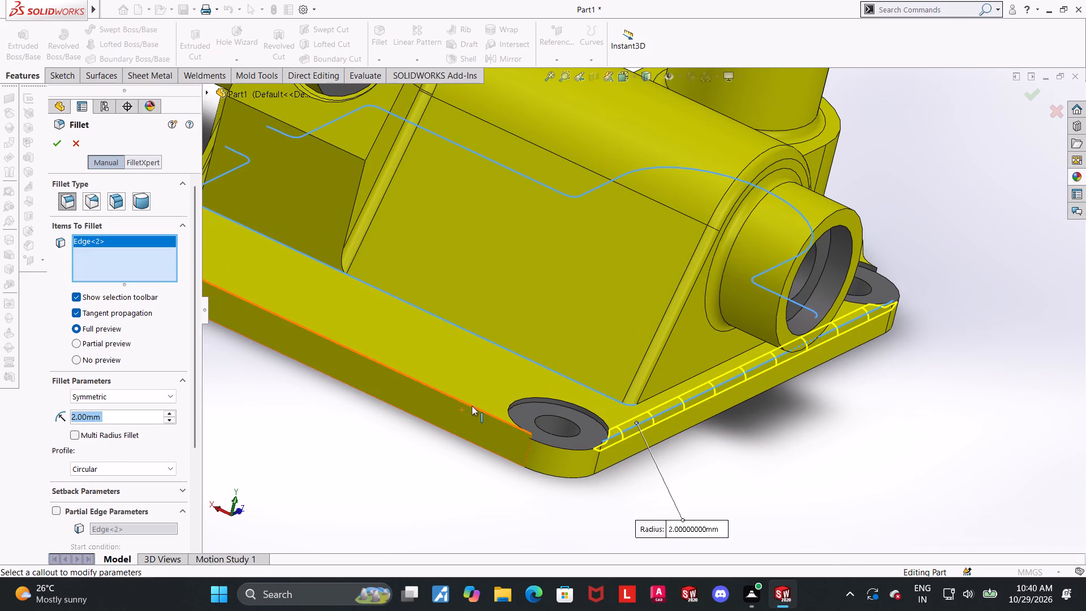
click(472, 406)
scroll(754, 423, up, 2)
middle_drag(794, 402, 621, 443)
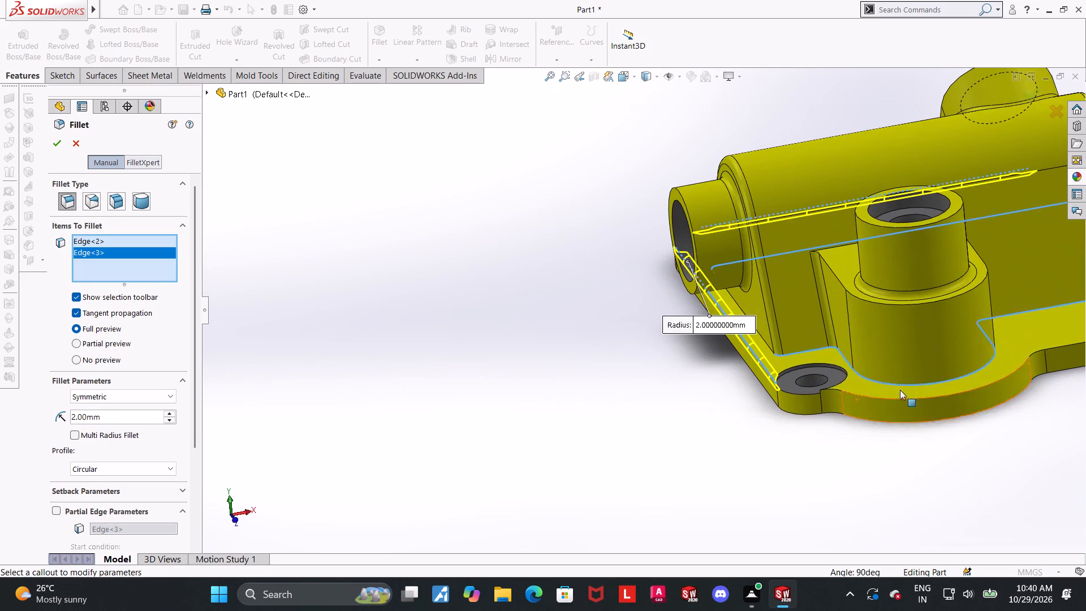
click(933, 399)
scroll(930, 395, up, 5)
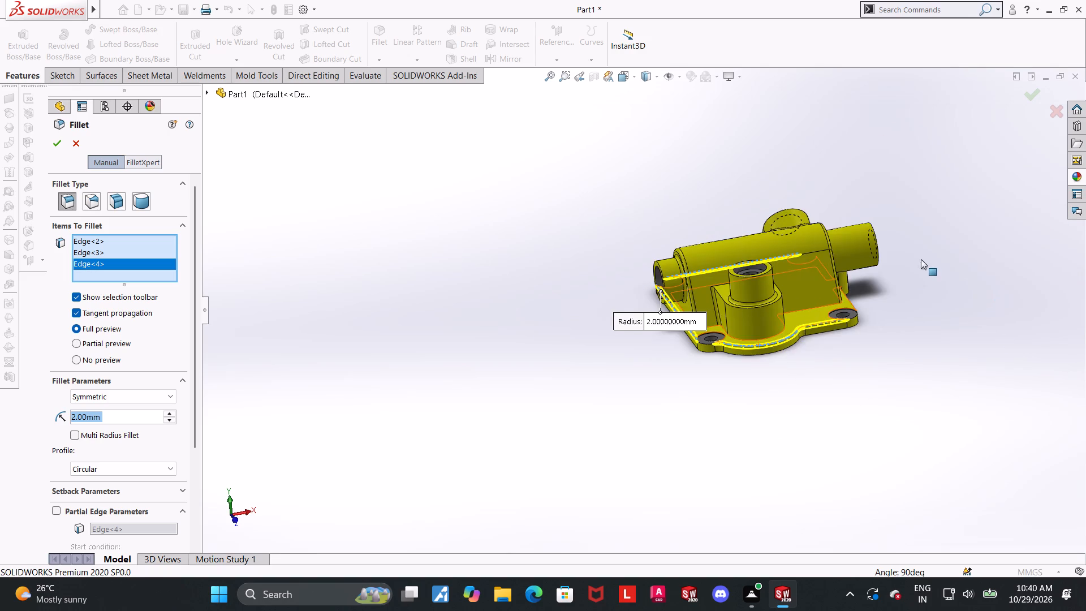
Add the flange's two straight top outer edges below the threaded horizontal boss, on either side of the small lug, to the fillet.
scroll(916, 260, down, 3)
middle_drag(838, 320, 726, 406)
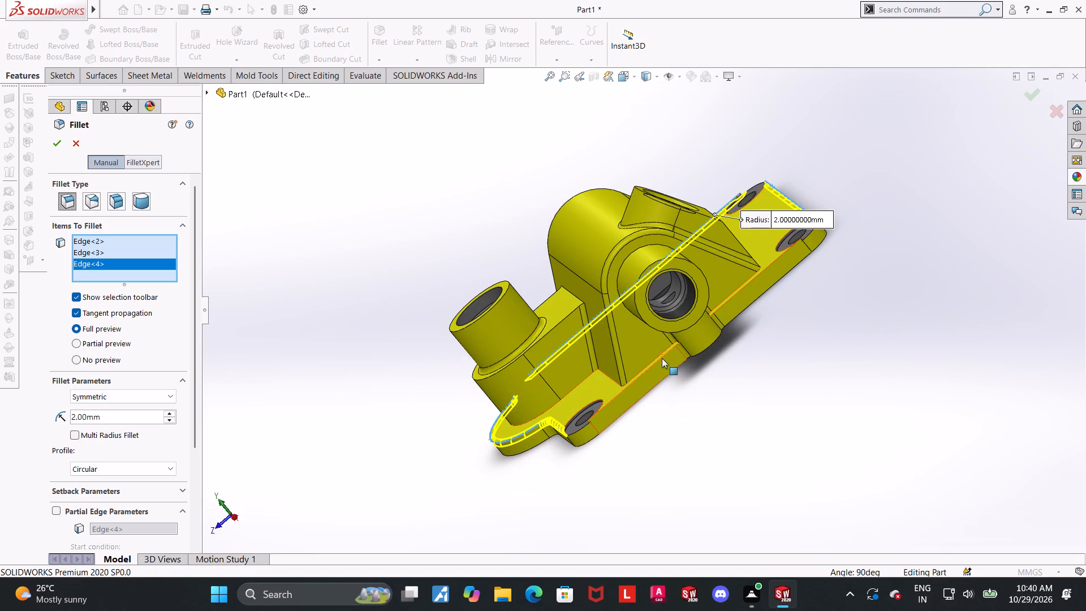
middle_drag(705, 358, 735, 379)
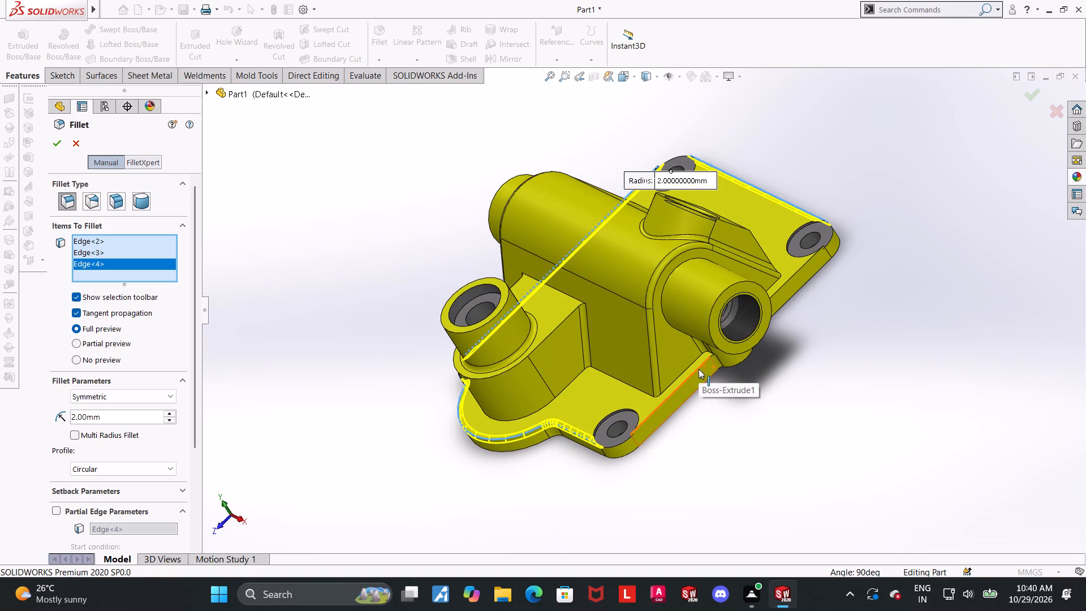
scroll(699, 369, down, 5)
click(783, 445)
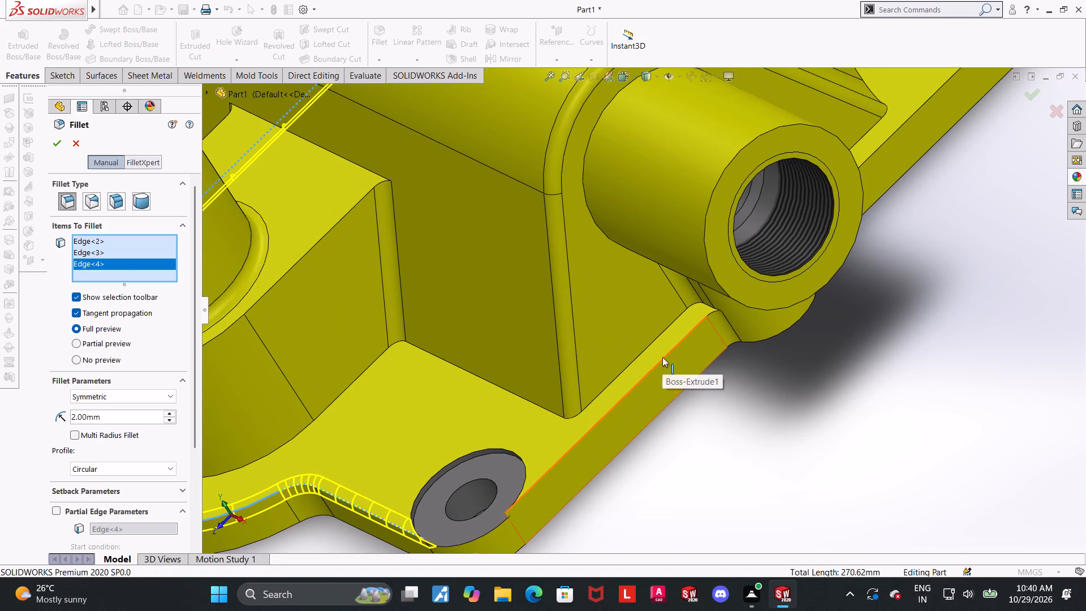
click(662, 357)
click(893, 136)
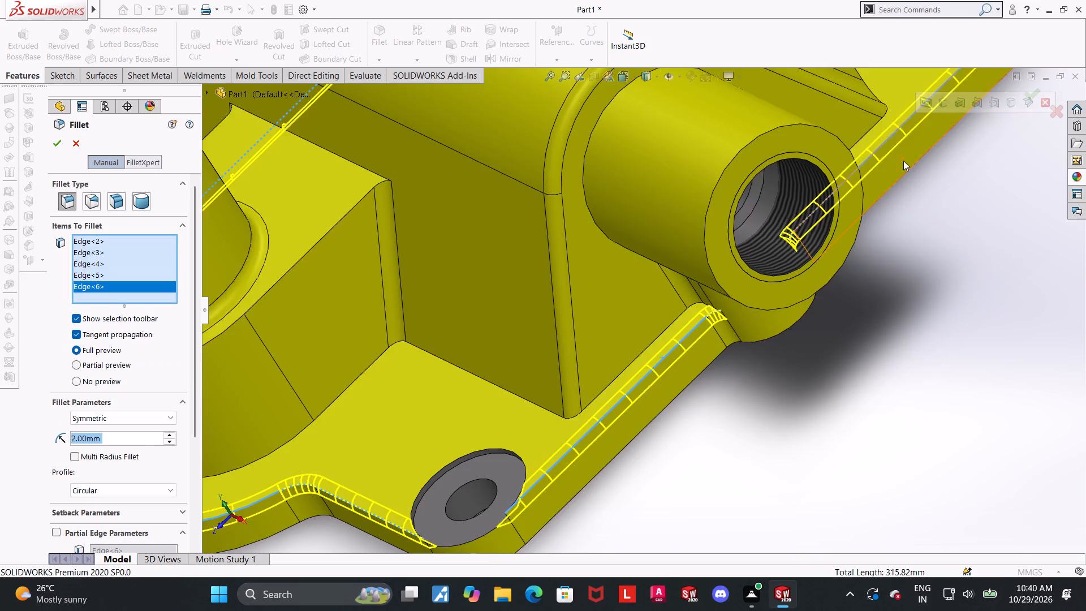
scroll(903, 162, up, 4)
middle_drag(897, 180, 908, 175)
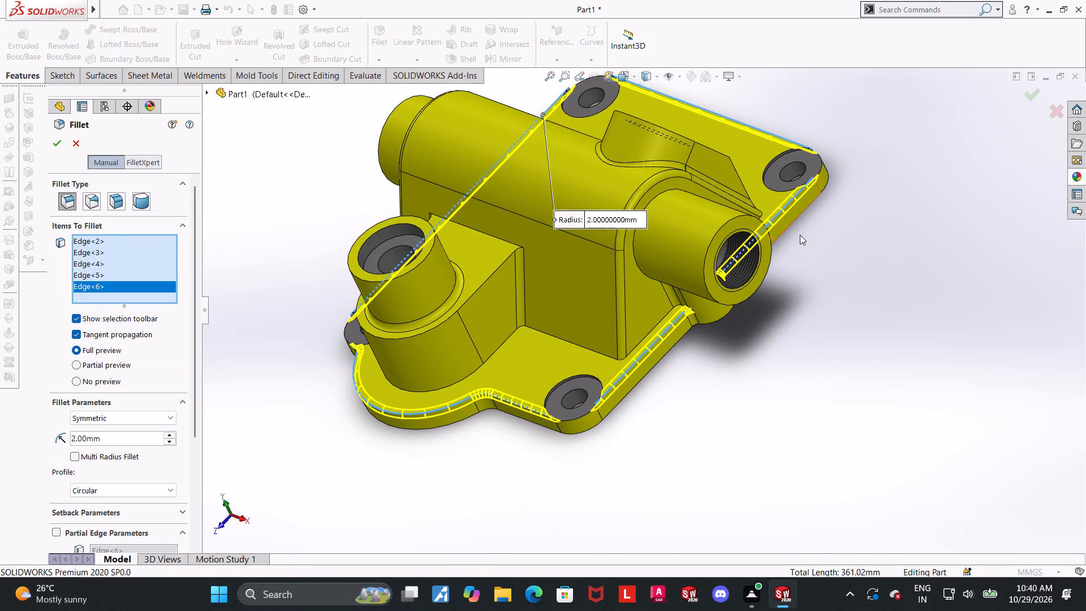
Add the edge where the threaded horizontal boss meets the housing's end wall to the 2 mm fillet.
middle_drag(800, 235, 840, 248)
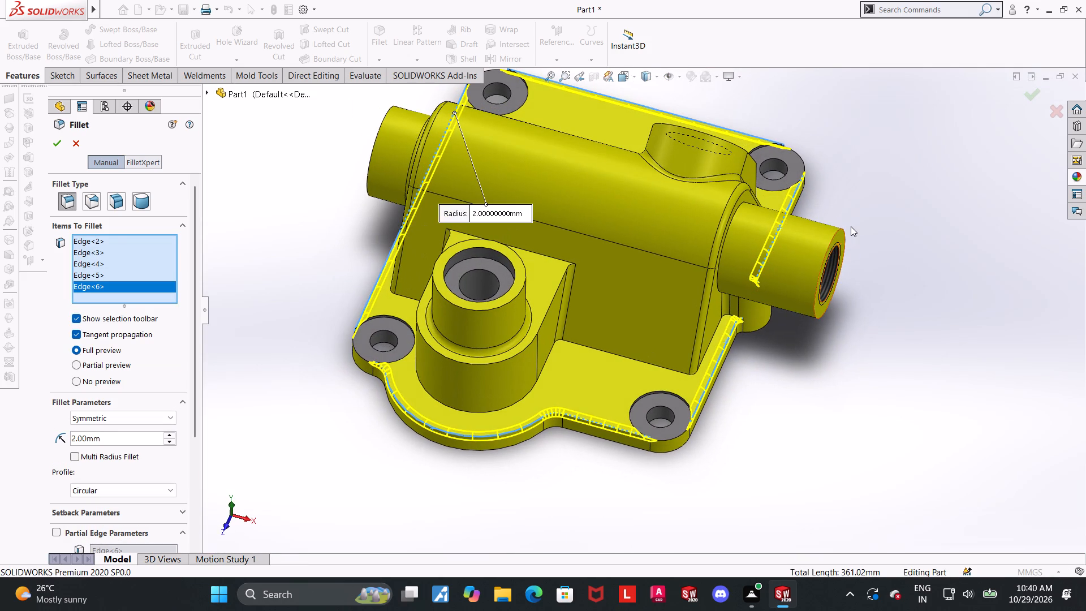
scroll(851, 226, up, 2)
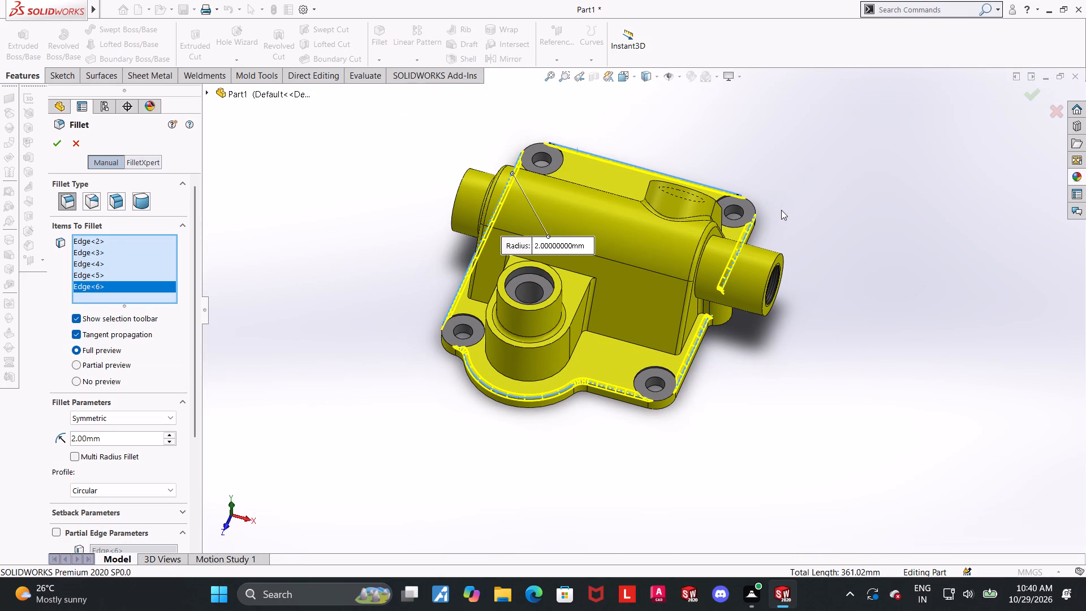
scroll(696, 227, down, 4)
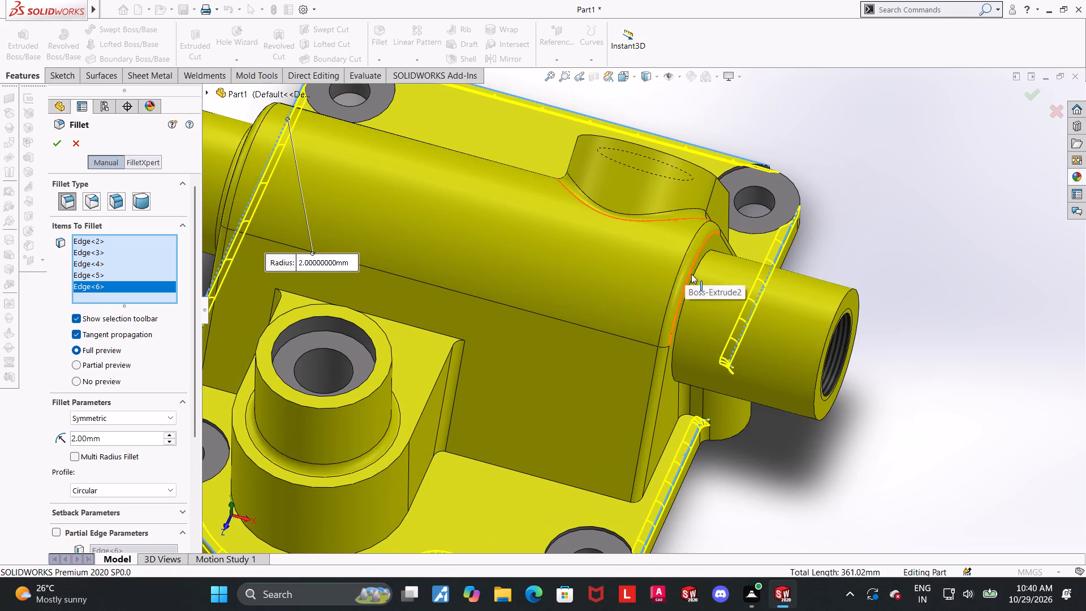
middle_drag(704, 293, 678, 285)
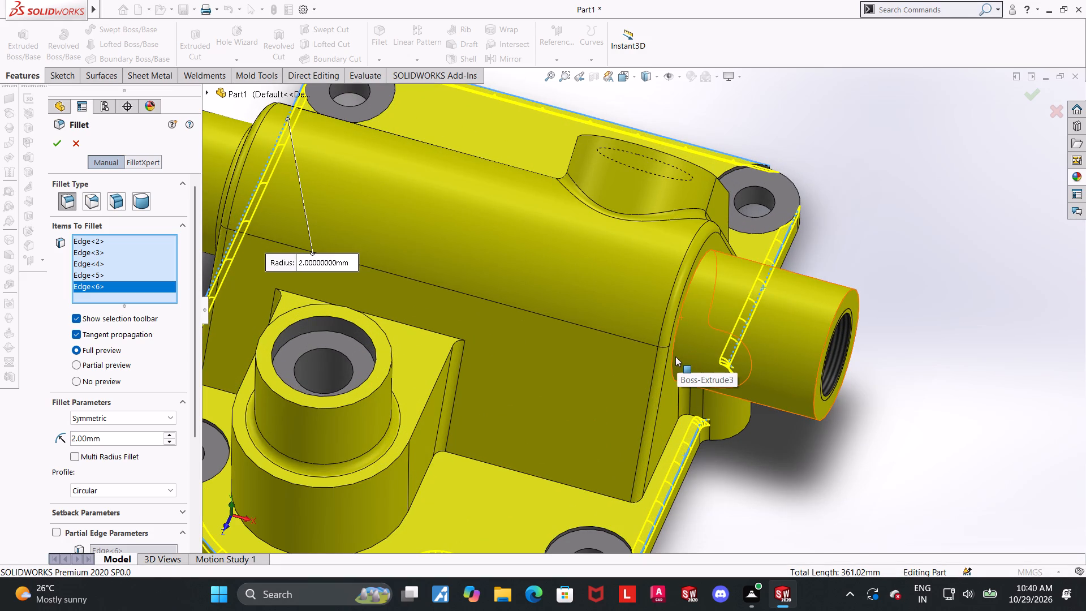
click(672, 355)
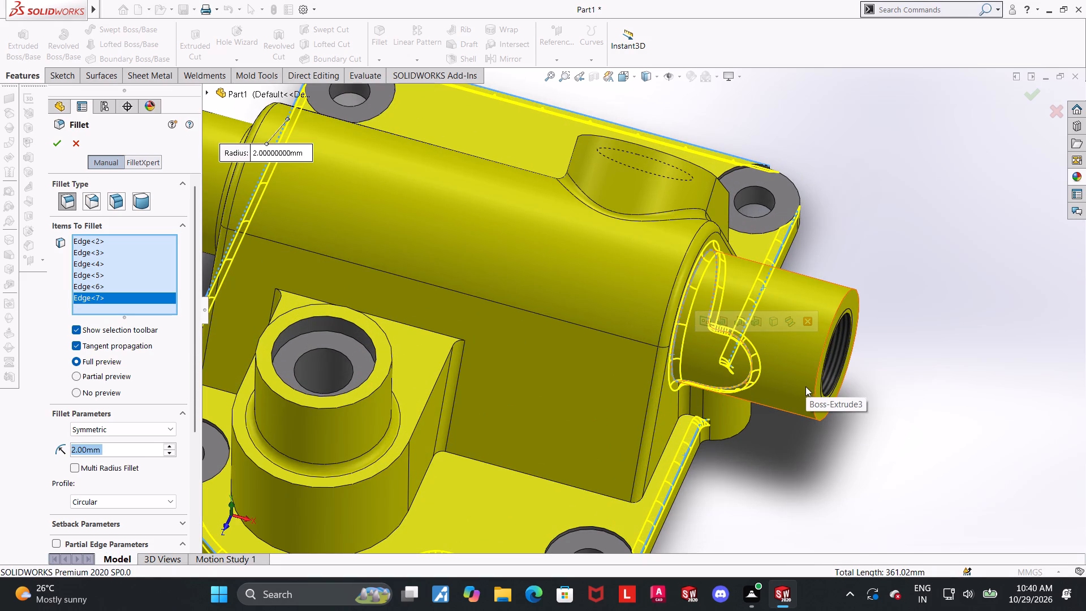
Add the inner cavity's outline edge at the flange underside, picked at the curved corner around a bolt hole, to the fillet.
middle_drag(852, 472, 846, 457)
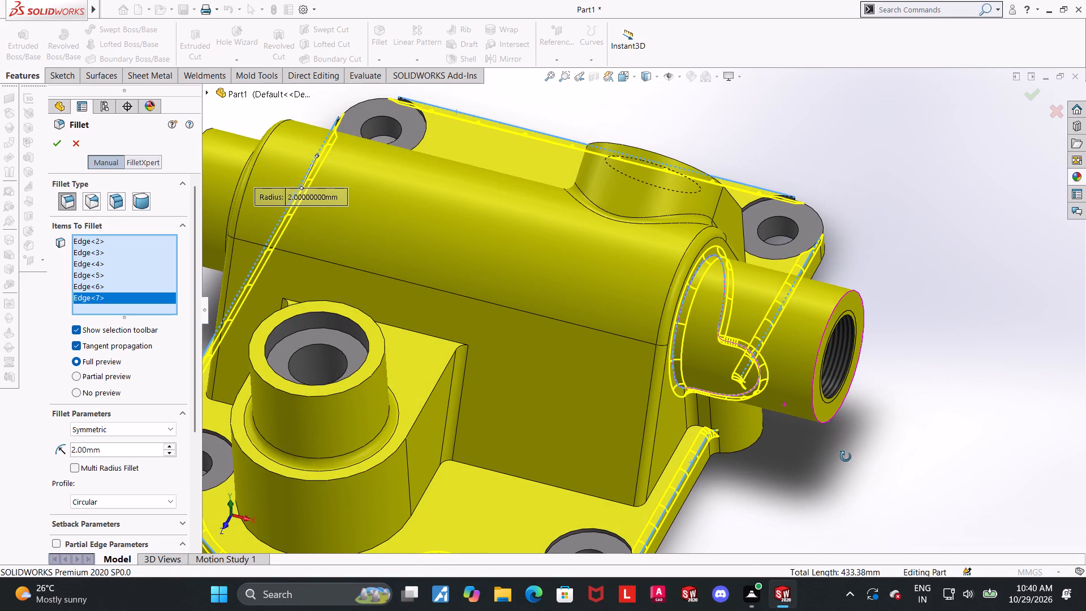
middle_drag(846, 457, 846, 456)
scroll(847, 446, up, 1)
middle_drag(840, 423, 794, 406)
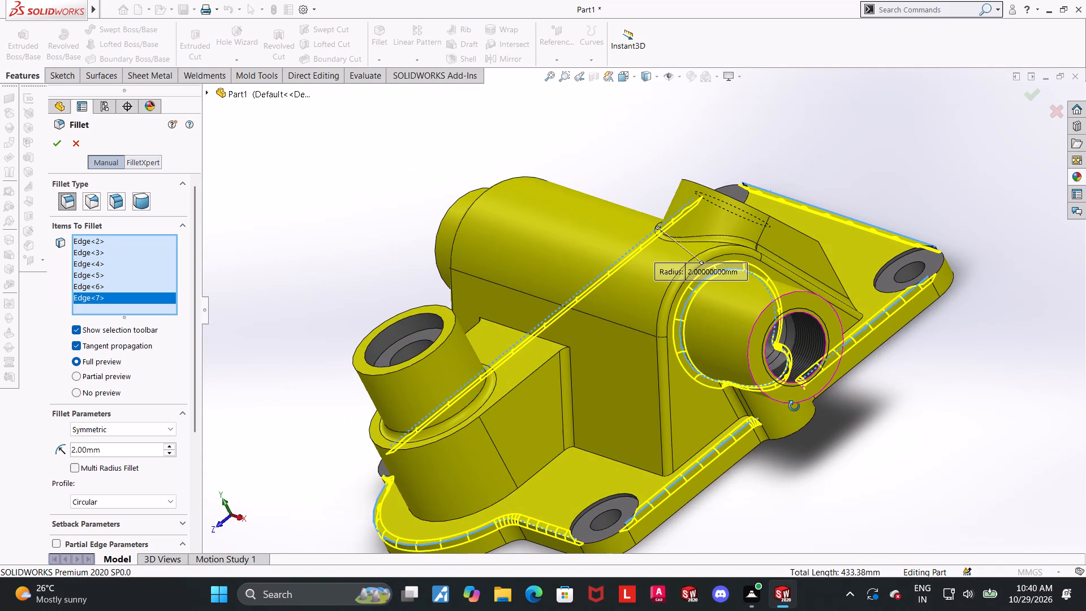
middle_drag(794, 406, 806, 341)
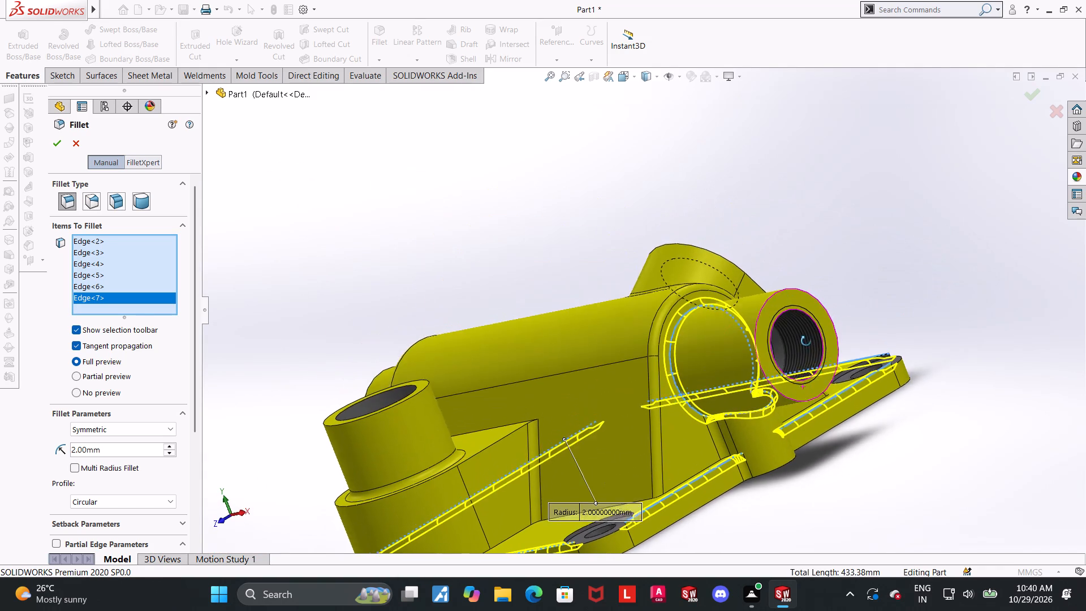
middle_drag(806, 341, 806, 341)
middle_drag(727, 492, 781, 281)
scroll(796, 351, up, 4)
scroll(681, 438, down, 2)
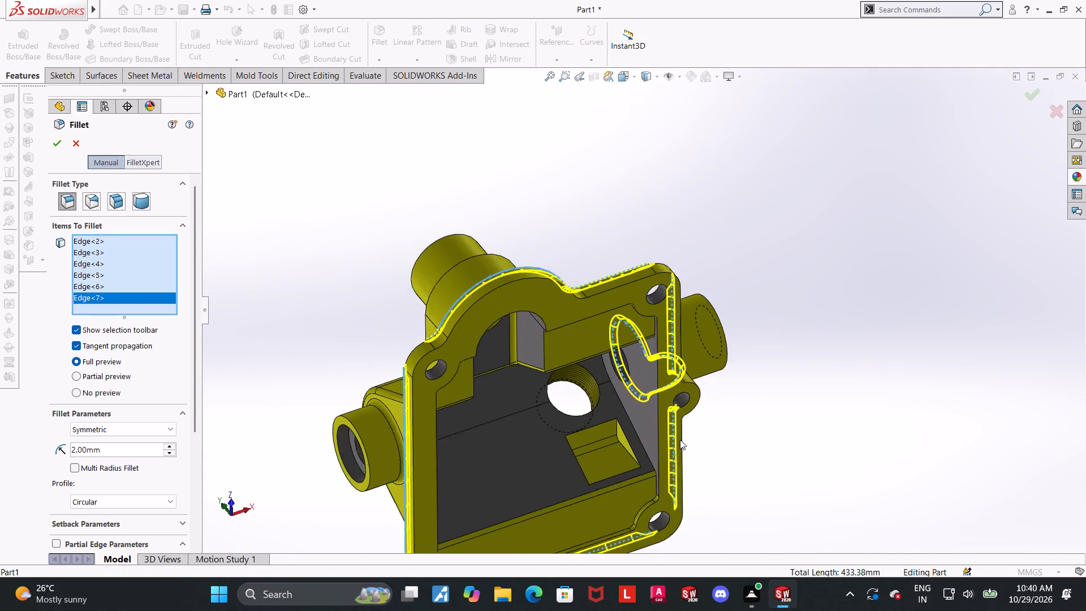
scroll(680, 440, down, 1)
scroll(711, 452, up, 5)
middle_drag(682, 457, 654, 428)
scroll(571, 372, down, 1)
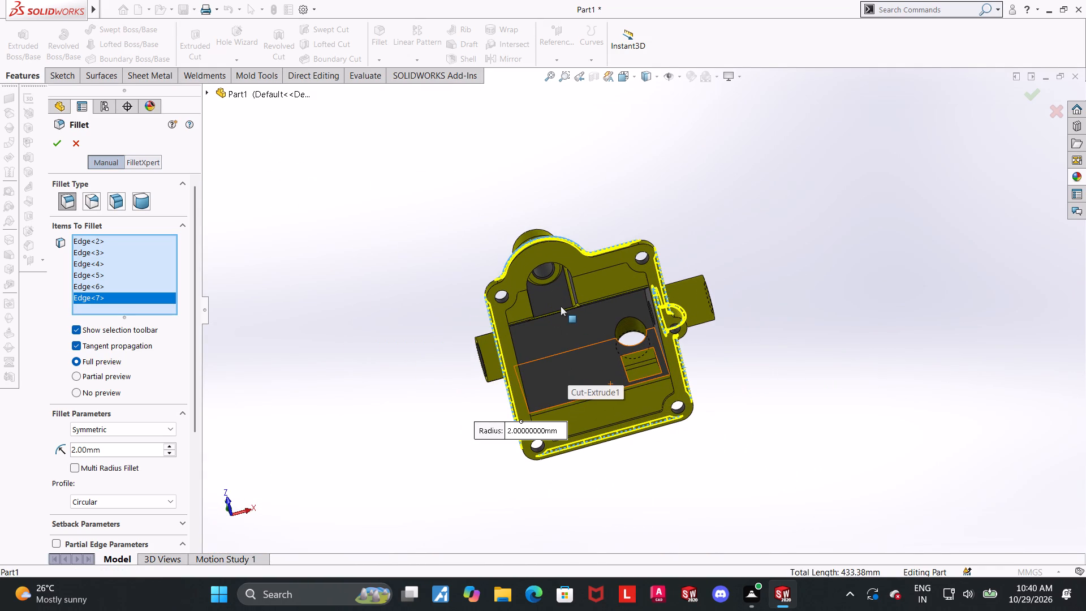
scroll(526, 299, down, 4)
scroll(576, 424, up, 4)
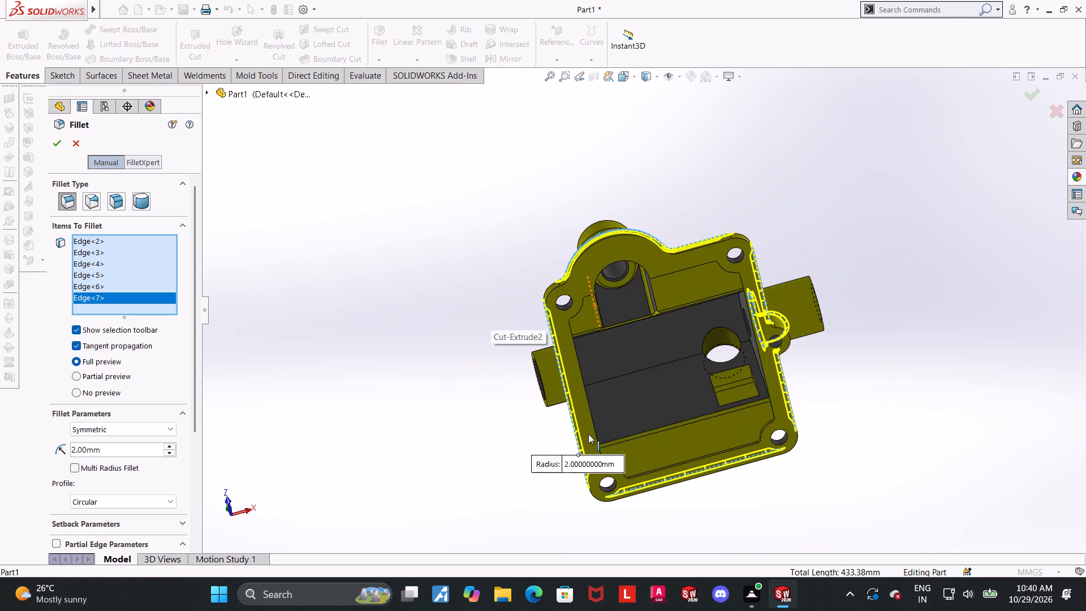
scroll(632, 429, down, 6)
scroll(647, 370, down, 1)
middle_drag(638, 371, 610, 399)
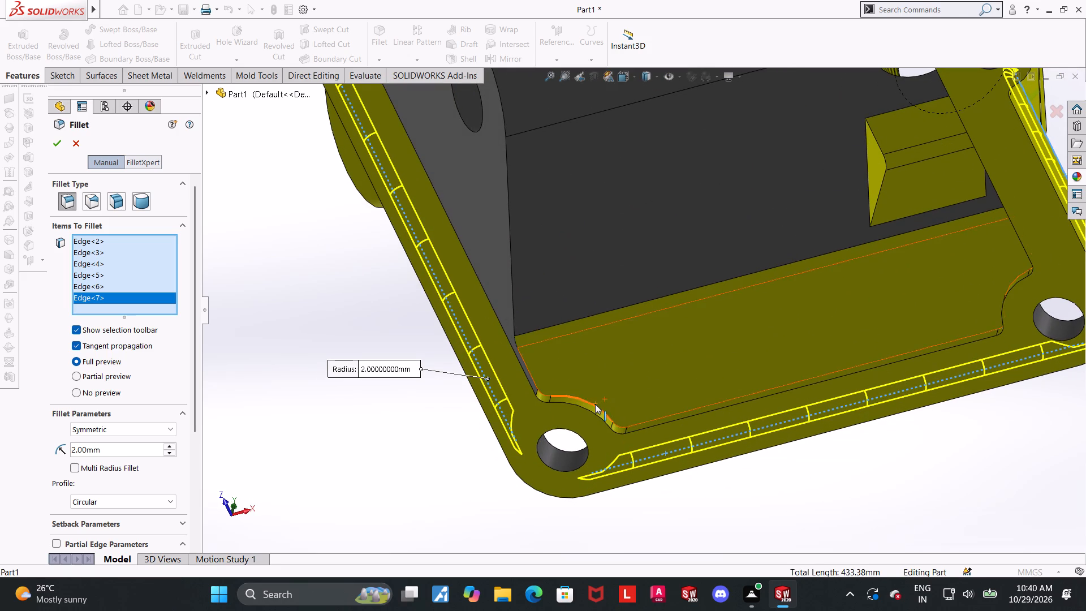
click(595, 404)
Check the fillet preview around the cavity and flange and apply the 2 mm fillet to all selected edges.
scroll(595, 404, up, 4)
middle_drag(648, 330, 660, 165)
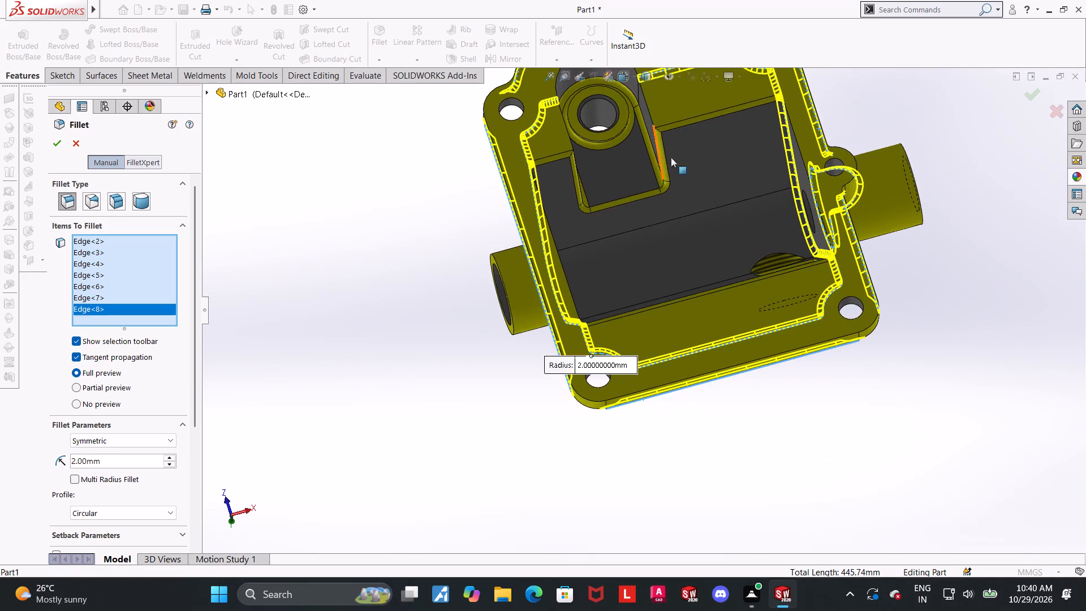
scroll(714, 156, up, 3)
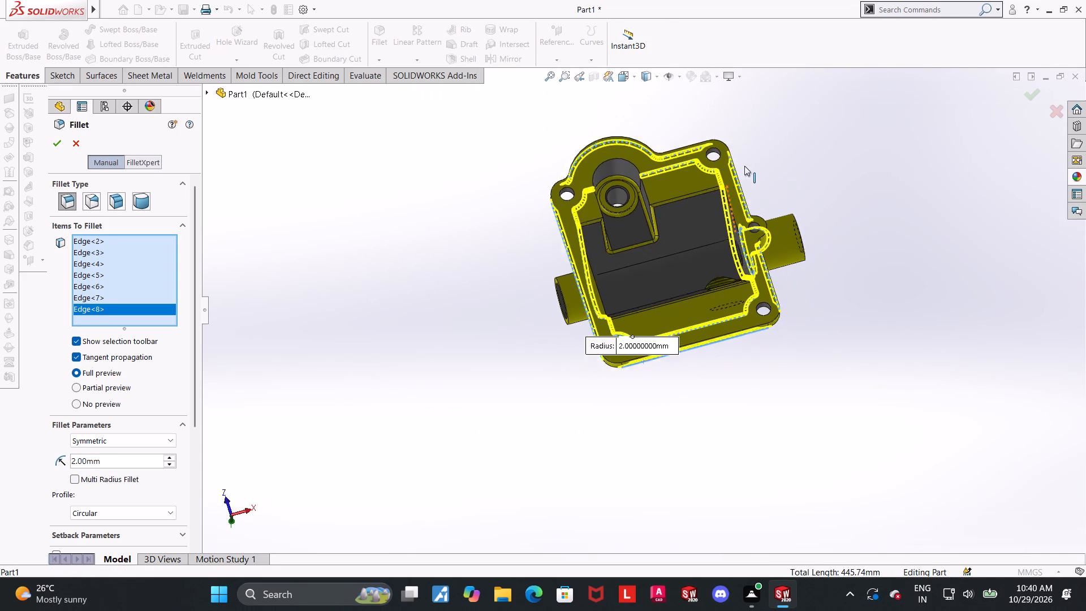
scroll(744, 166, up, 1)
scroll(765, 189, down, 3)
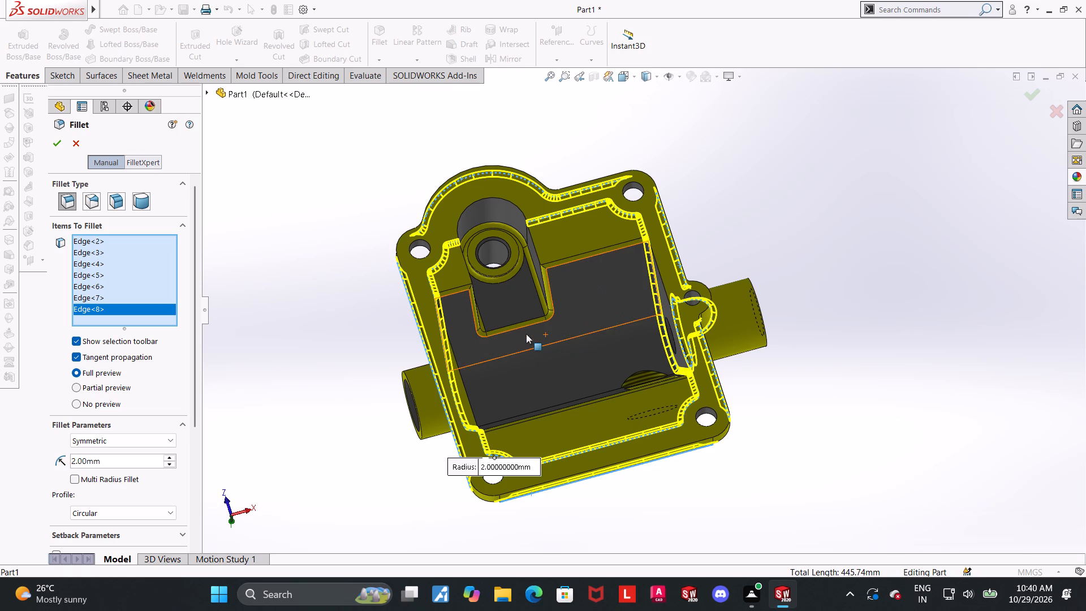
scroll(522, 325, up, 2)
scroll(702, 188, up, 1)
middle_drag(702, 188, 678, 363)
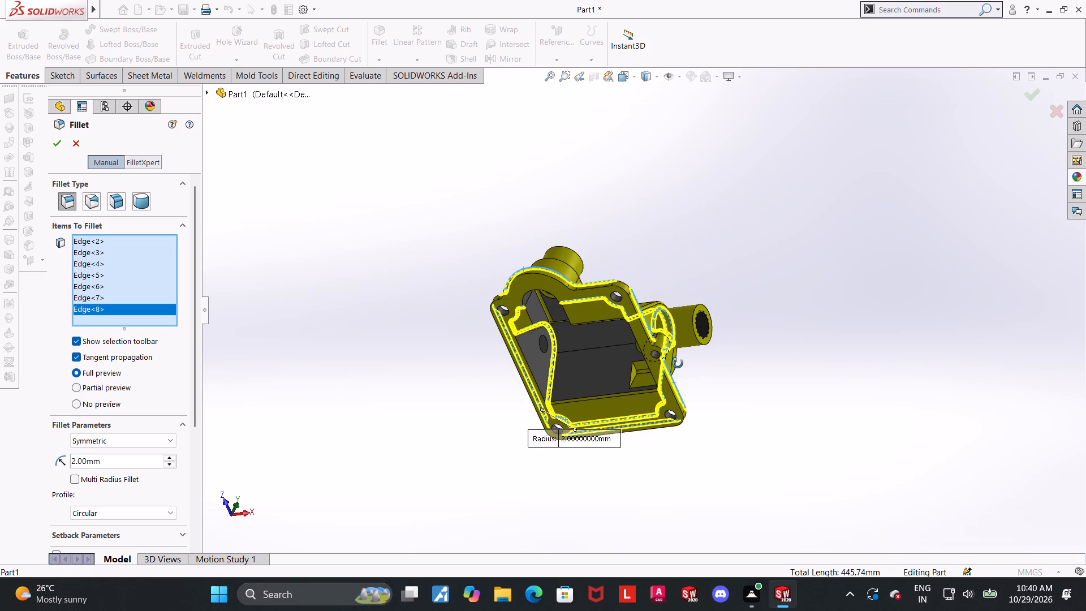
middle_drag(678, 363, 671, 278)
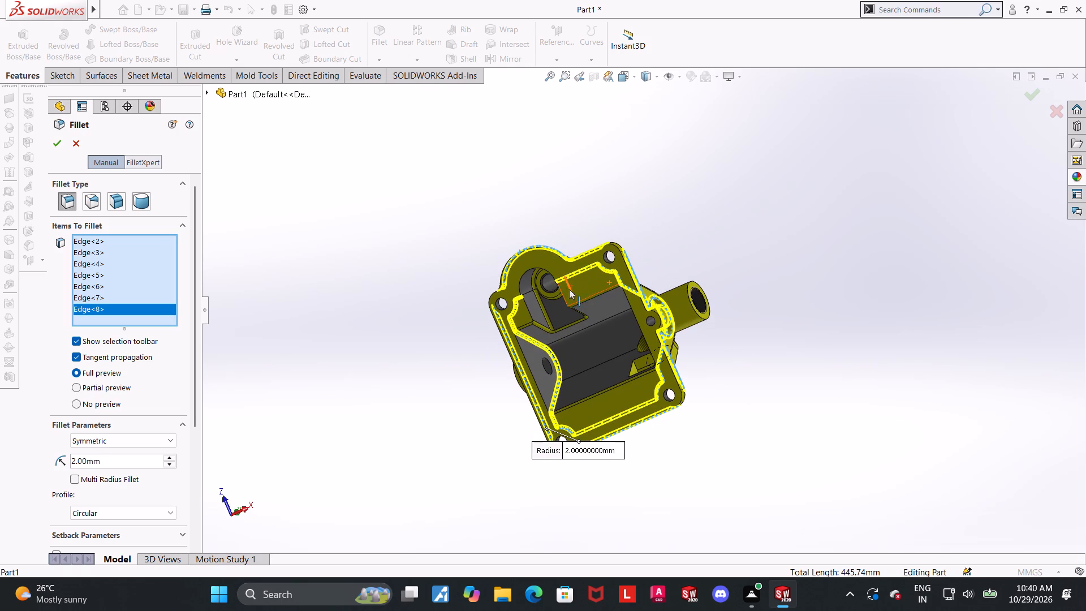
scroll(587, 293, down, 3)
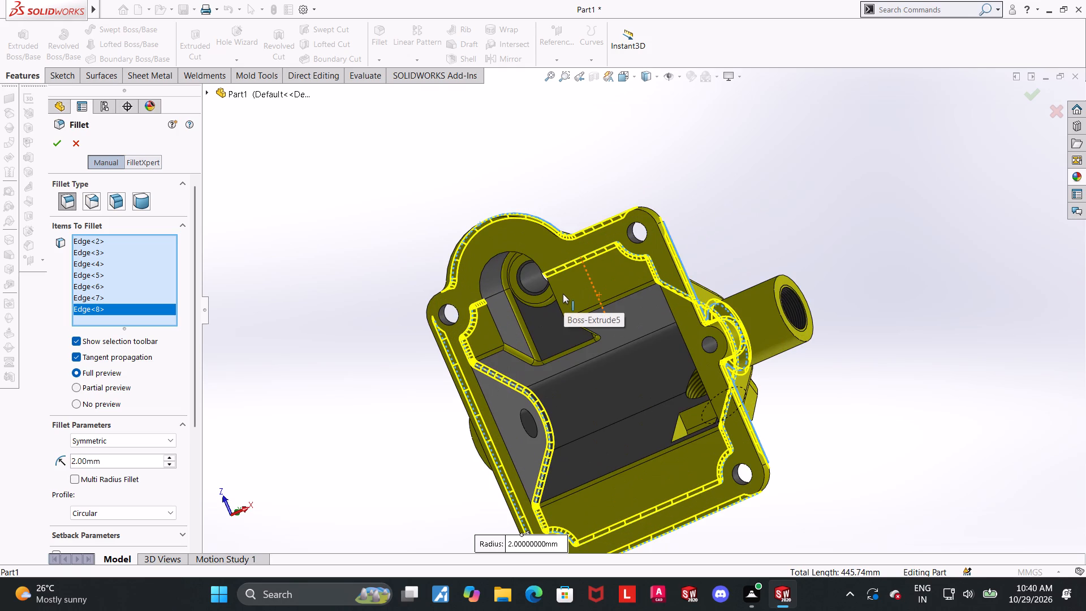
scroll(563, 294, up, 3)
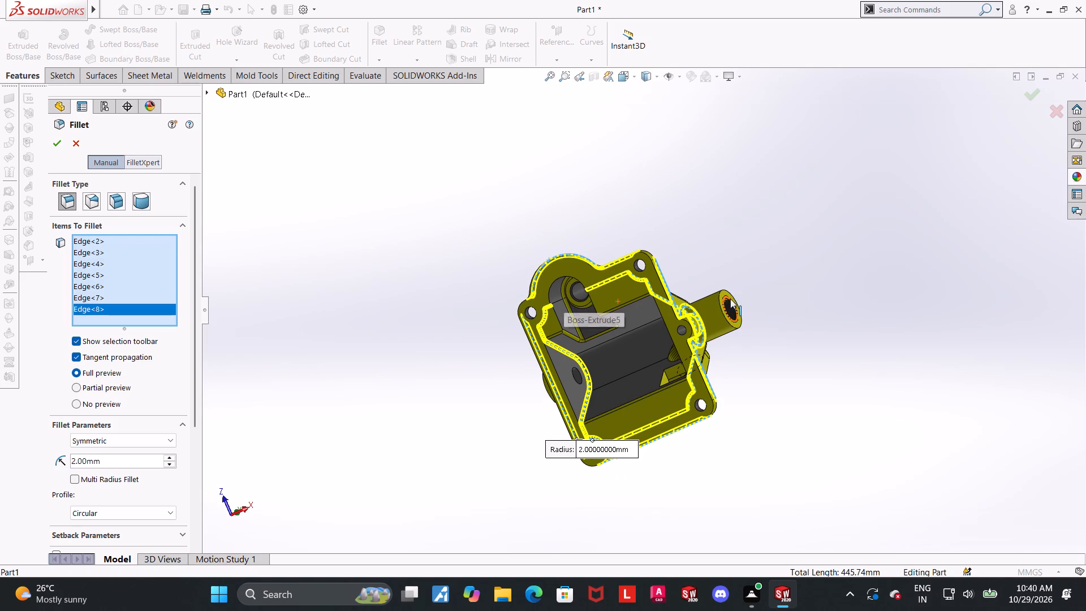
middle_drag(764, 292, 796, 235)
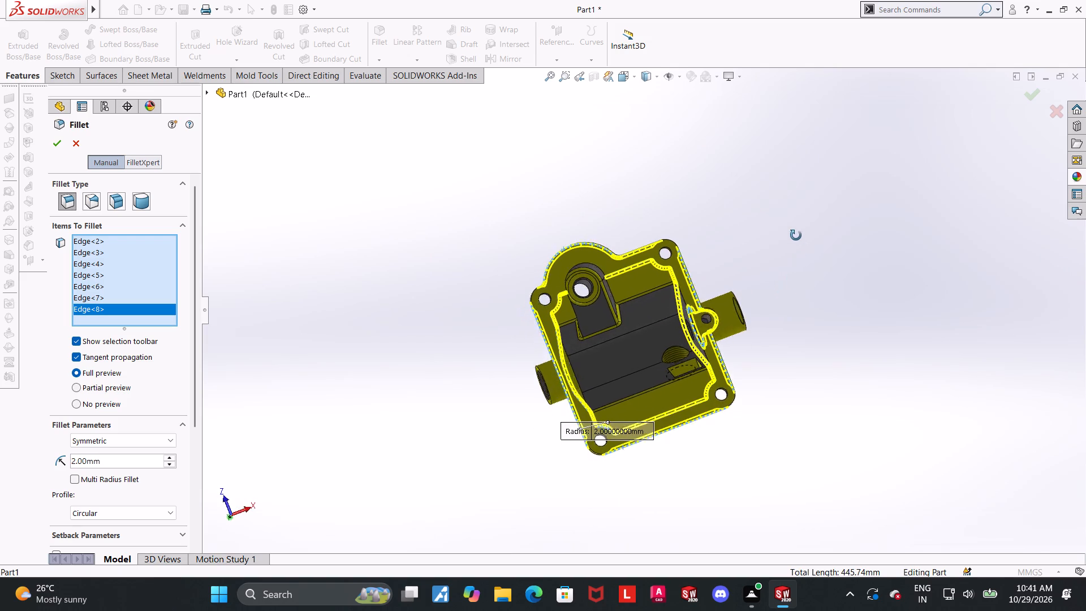
middle_drag(796, 235, 780, 173)
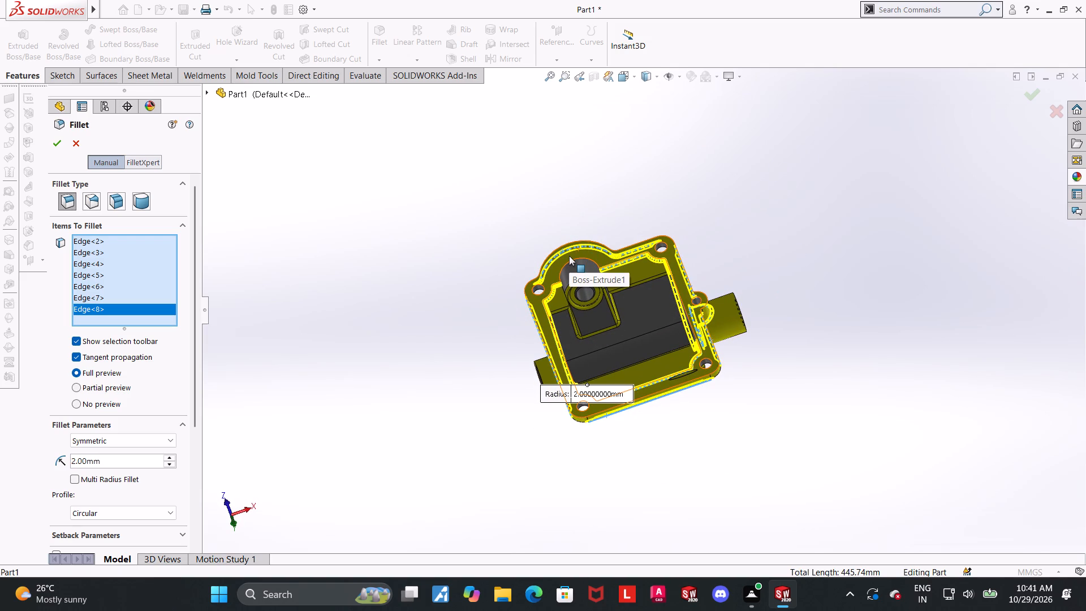
scroll(588, 279, down, 6)
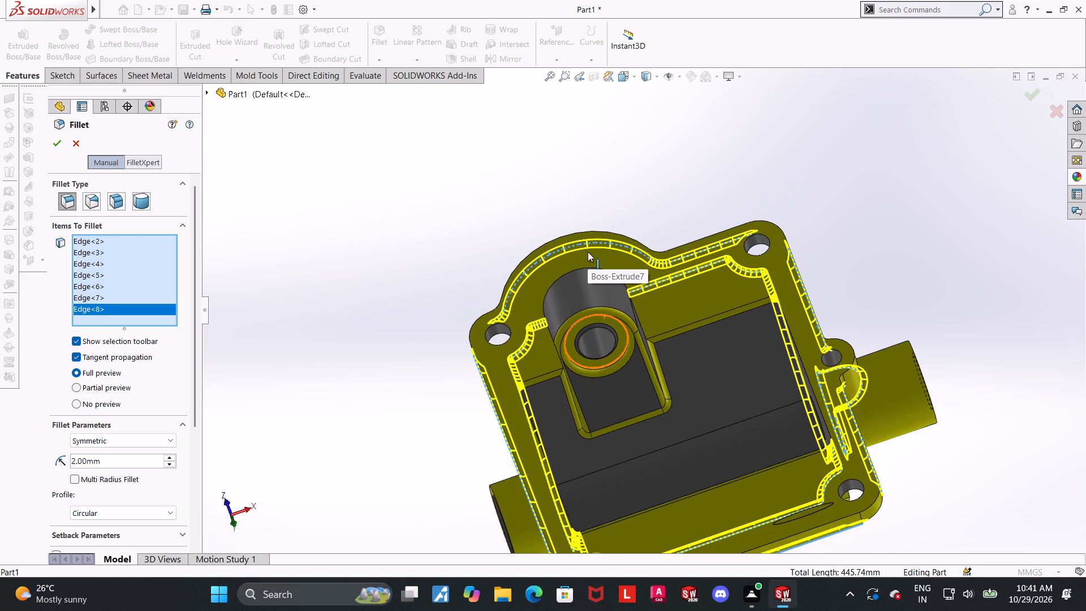
scroll(588, 252, down, 1)
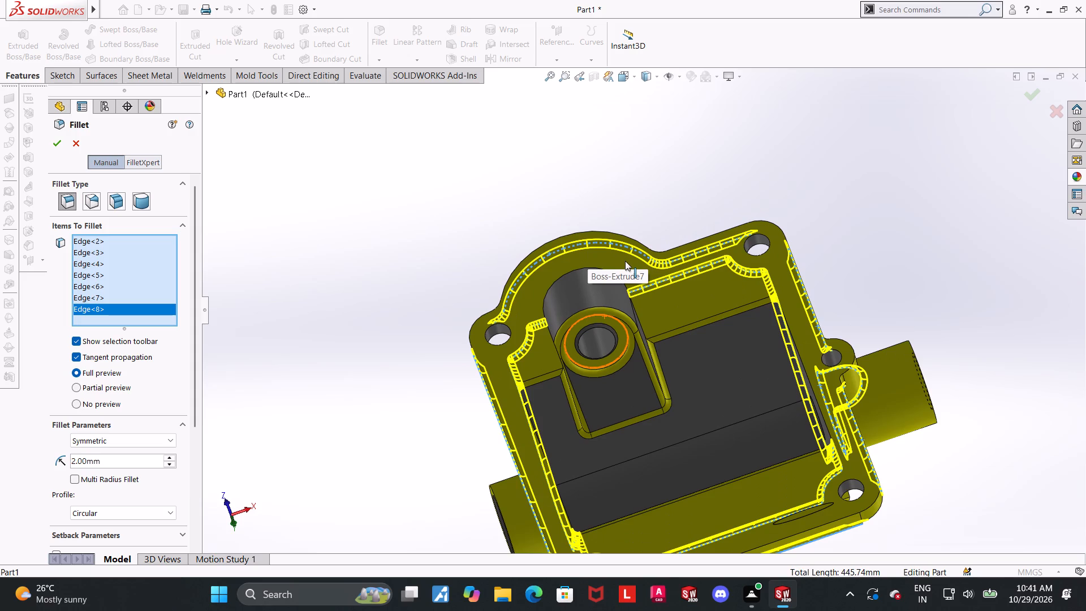
click(64, 145)
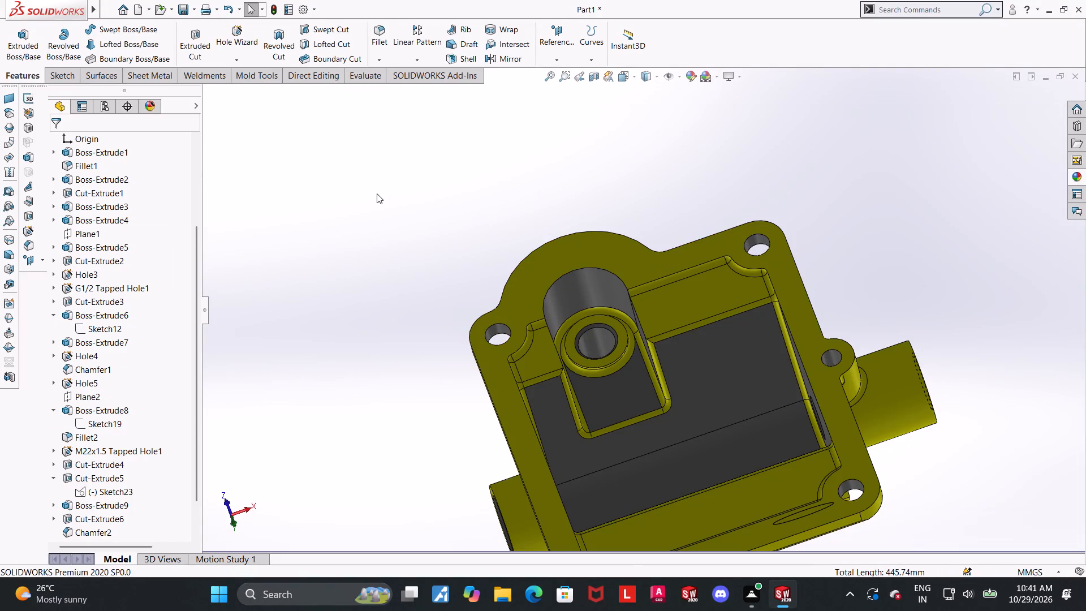
Examine the filleted cavity, boss pocket and flange underside for edges still left sharp.
scroll(377, 193, up, 3)
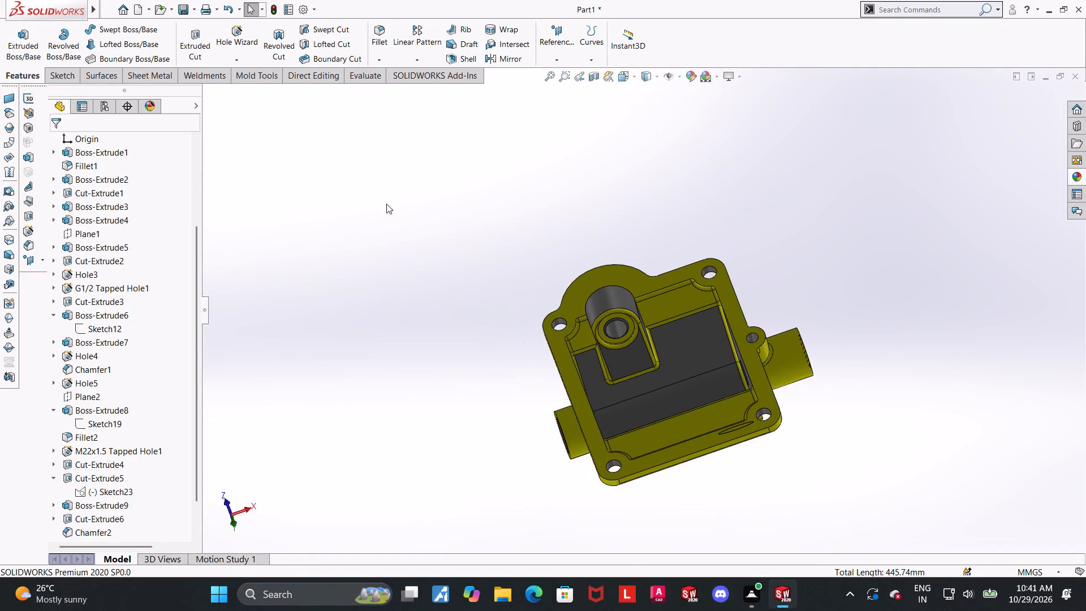
scroll(630, 343, down, 3)
middle_drag(784, 294, 849, 234)
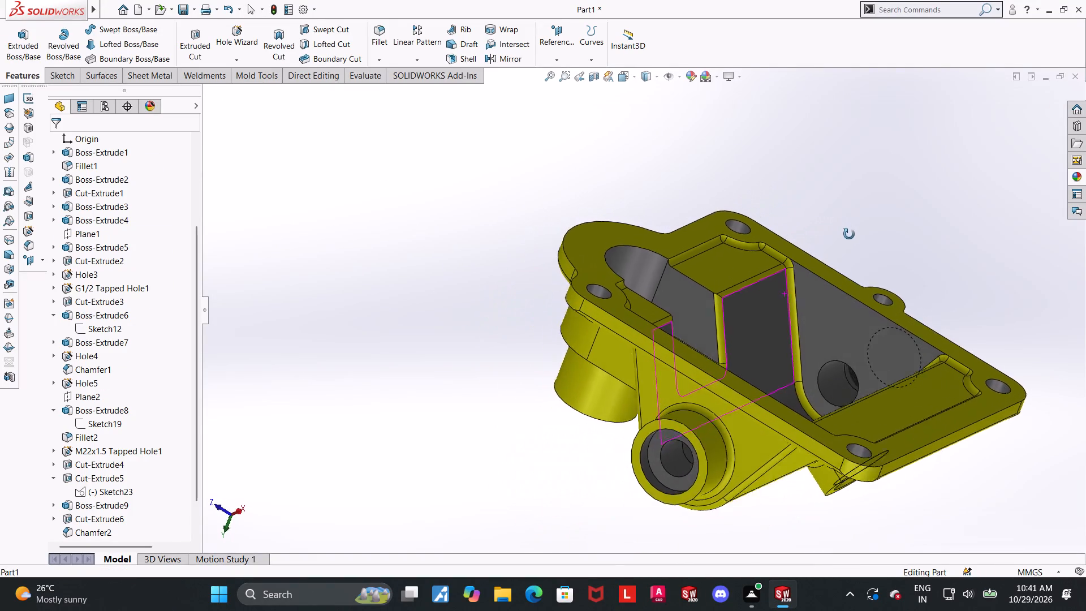
middle_drag(849, 234, 839, 252)
middle_click(837, 252)
scroll(835, 253, up, 3)
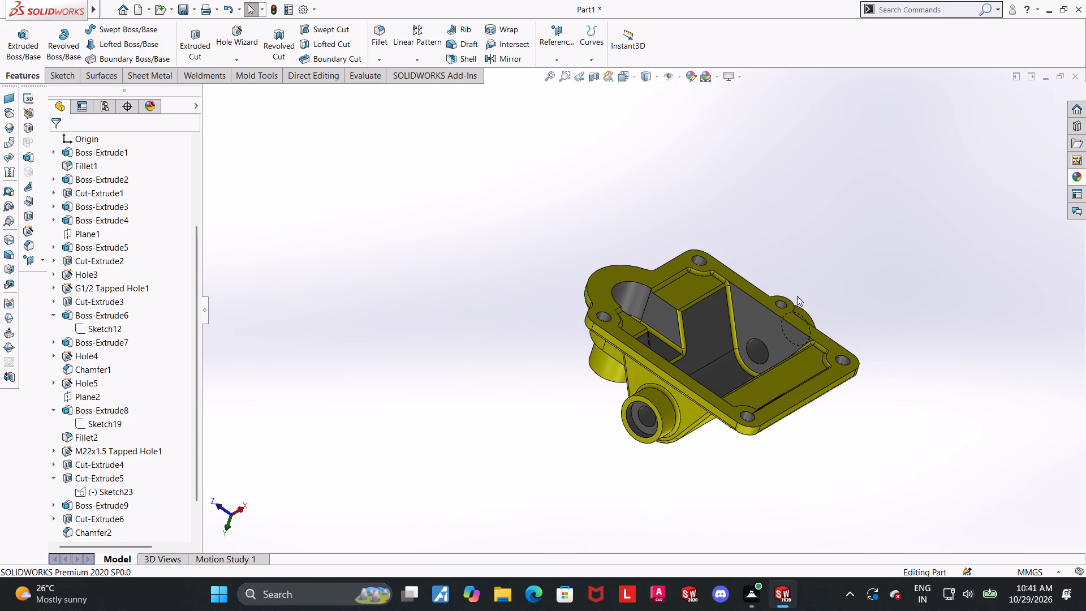
scroll(766, 301, down, 3)
middle_drag(740, 330, 632, 349)
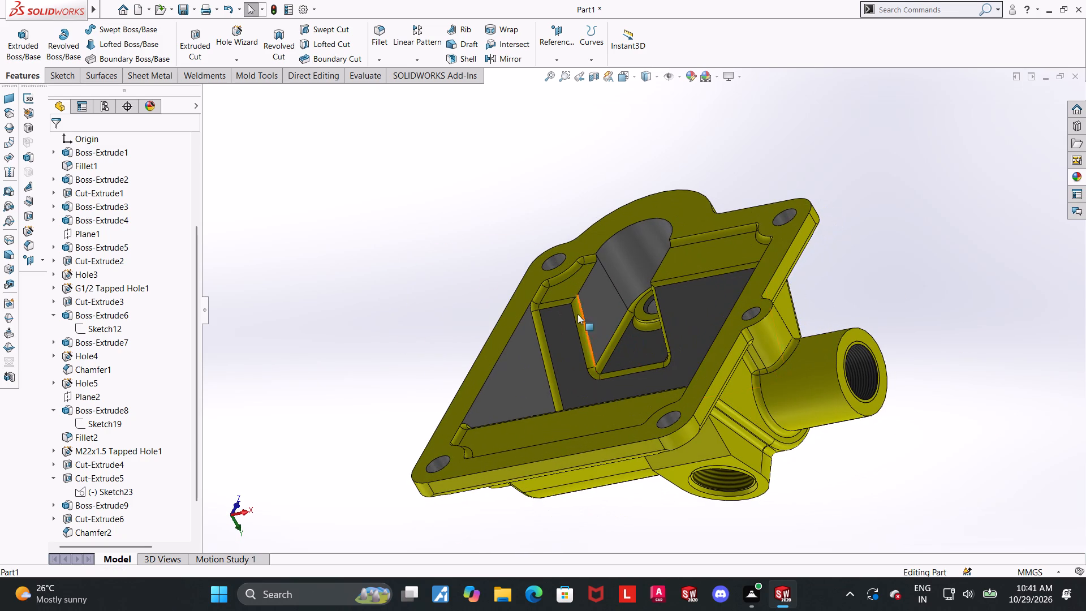
Start a 2 mm fillet and select the small cavity ledge face between the corner bolt hole and the round boss pocket.
click(380, 35)
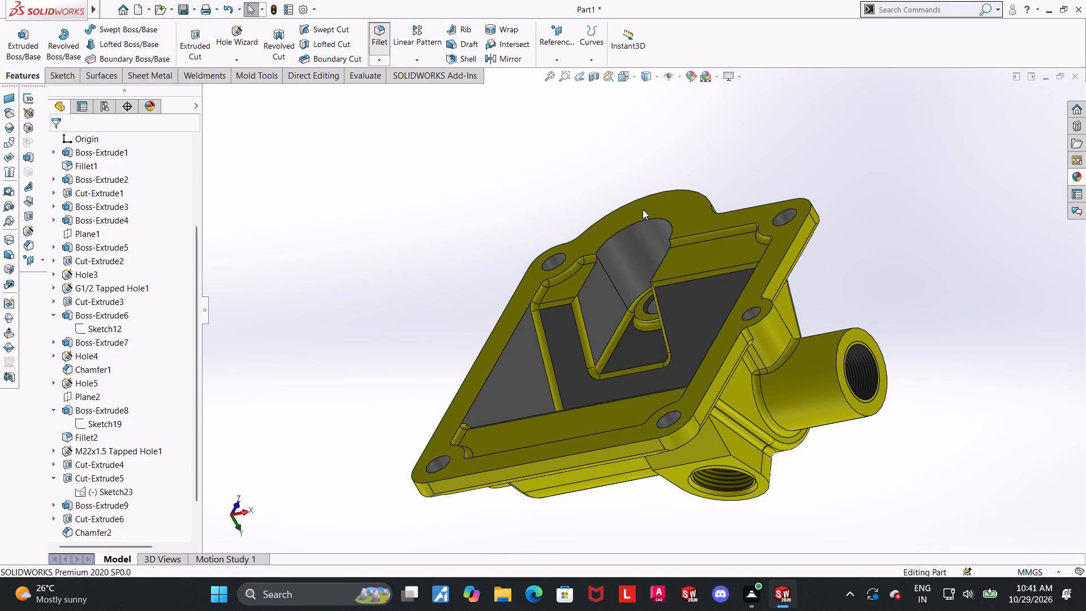
scroll(610, 257, down, 3)
scroll(561, 298, down, 2)
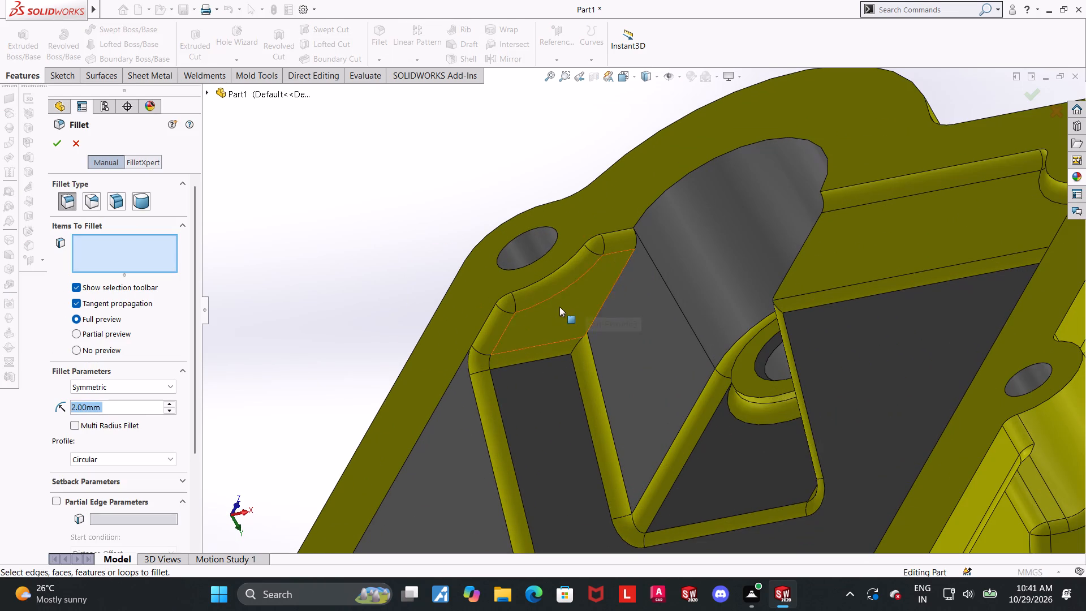
middle_drag(579, 313, 610, 386)
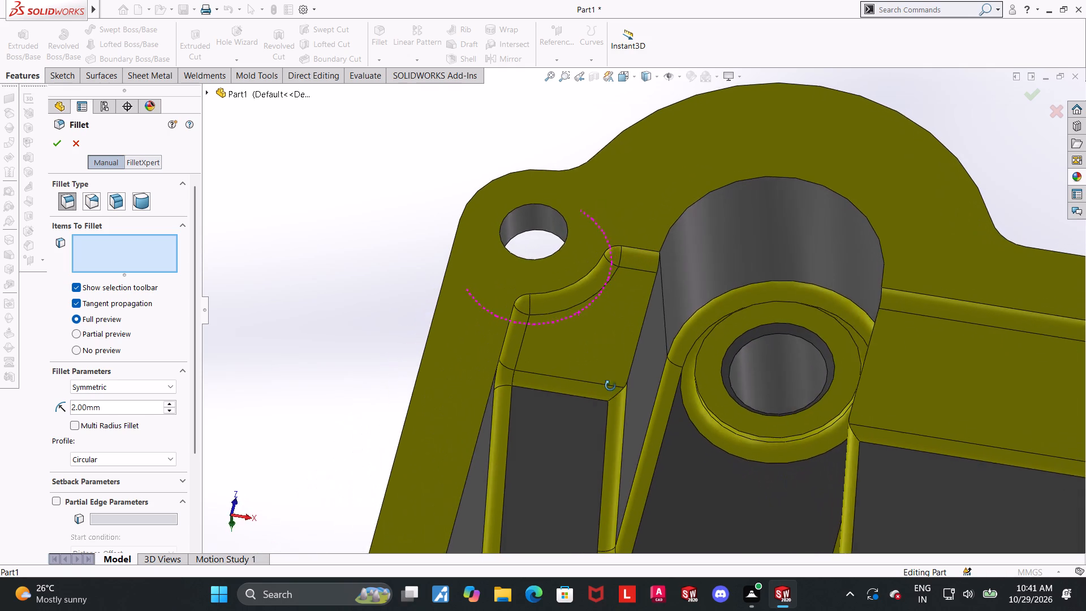
middle_drag(610, 386, 613, 416)
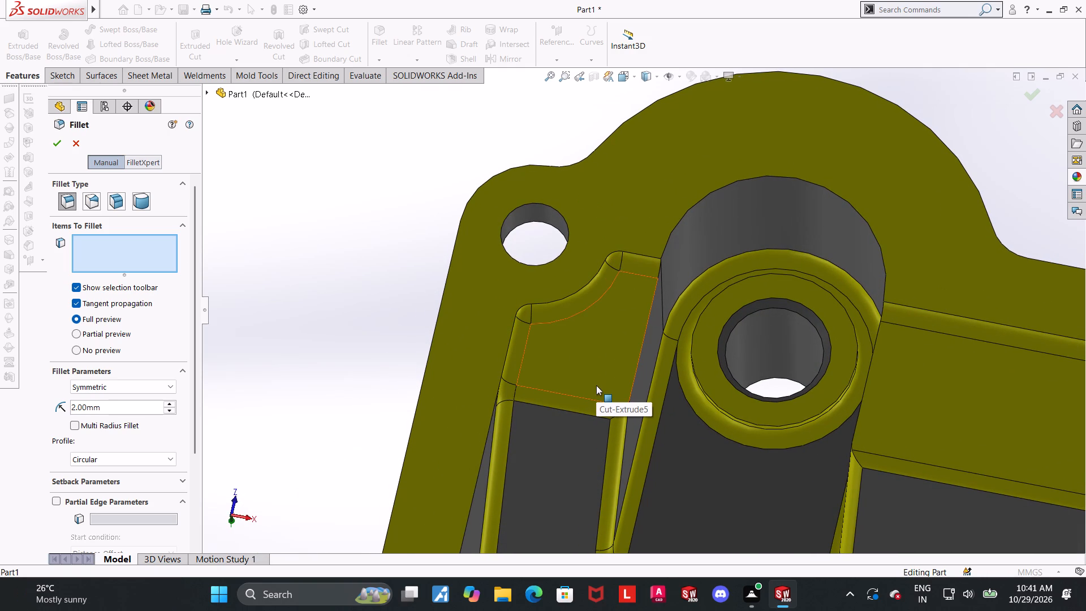
middle_drag(589, 380, 591, 380)
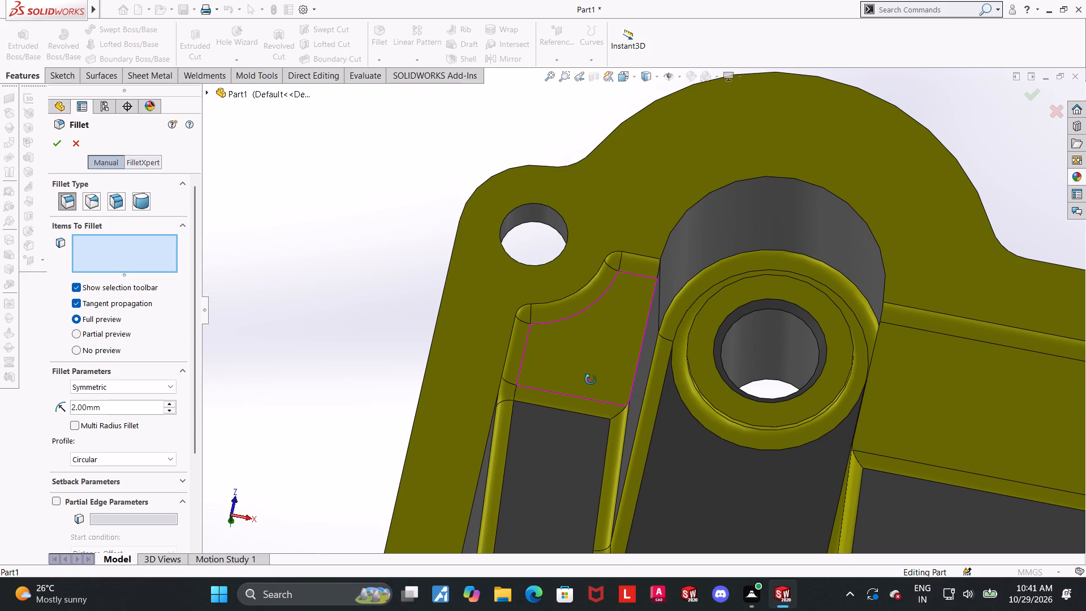
middle_drag(591, 380, 589, 380)
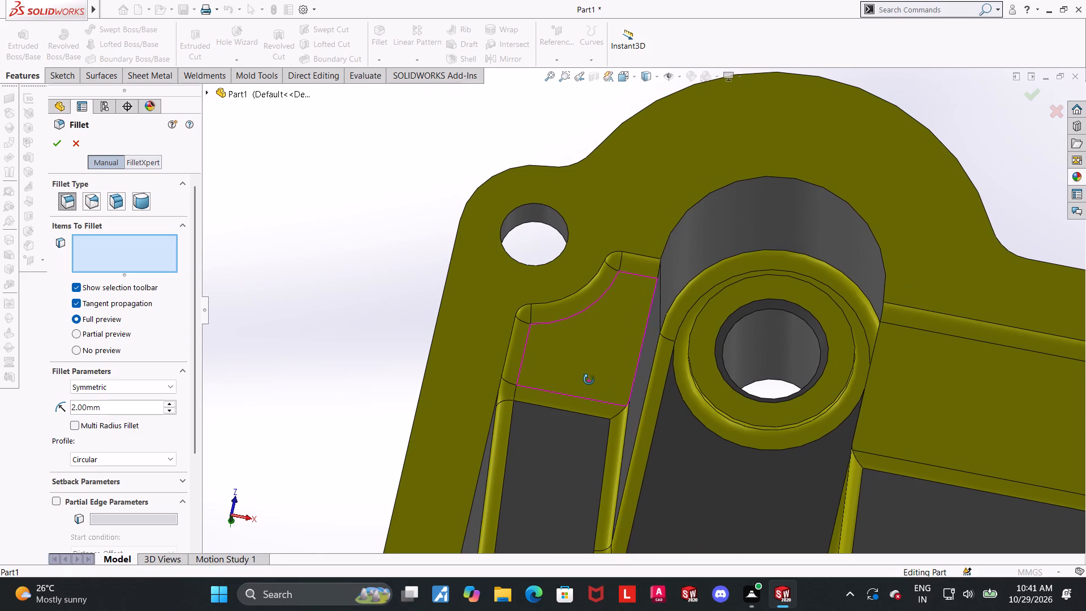
middle_drag(589, 380, 582, 373)
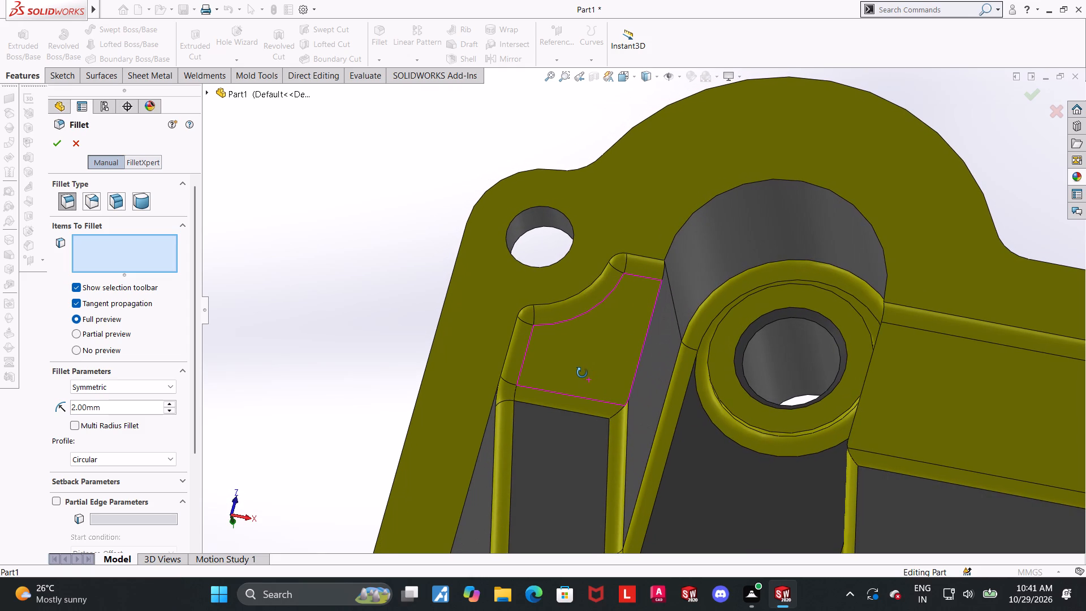
middle_drag(582, 373, 604, 390)
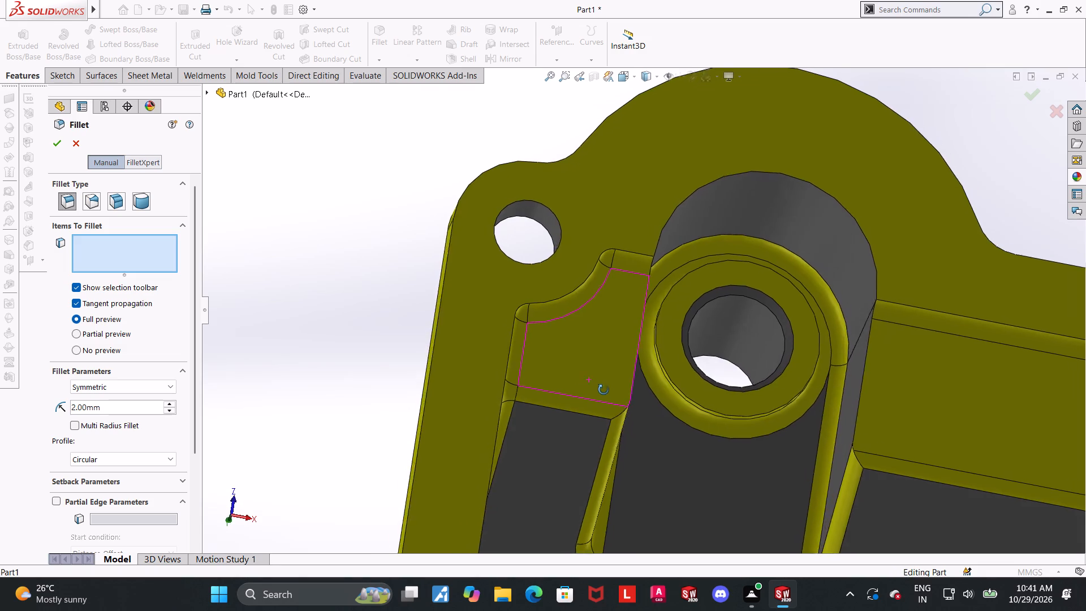
middle_drag(604, 390, 567, 384)
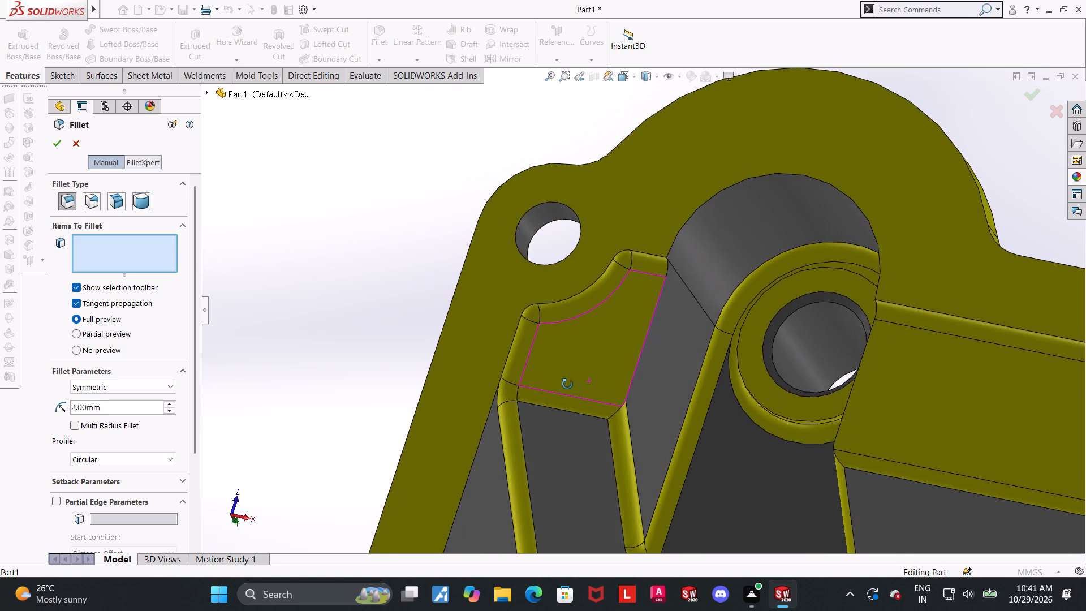
middle_drag(567, 384, 562, 382)
click(642, 341)
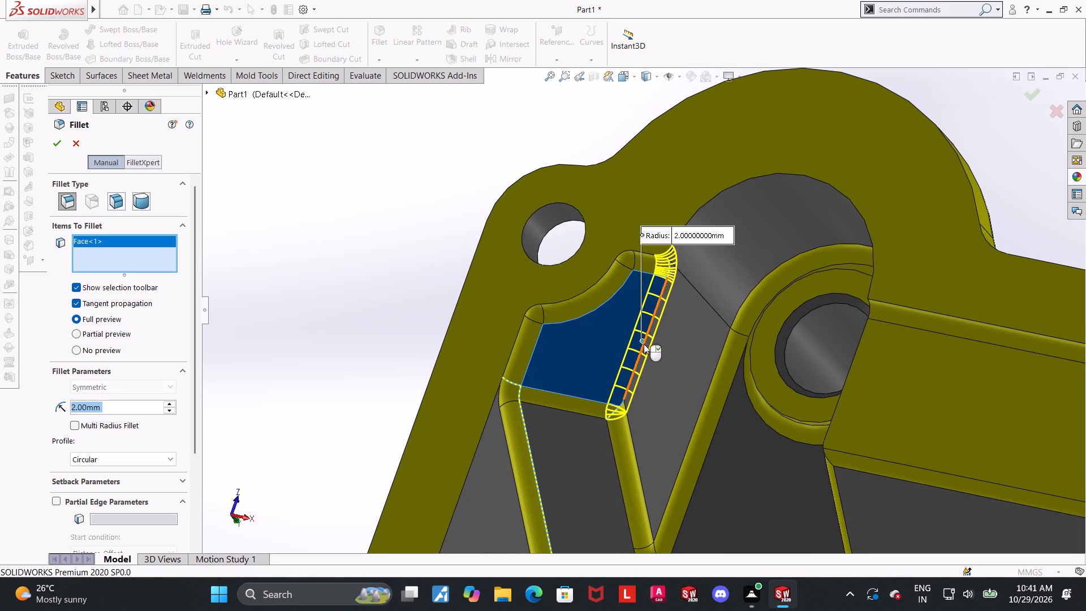
Add the straight edge of the larger ledge on the opposite side of the round boss pocket to the 2 mm fillet.
scroll(609, 342, up, 3)
middle_drag(685, 354, 701, 356)
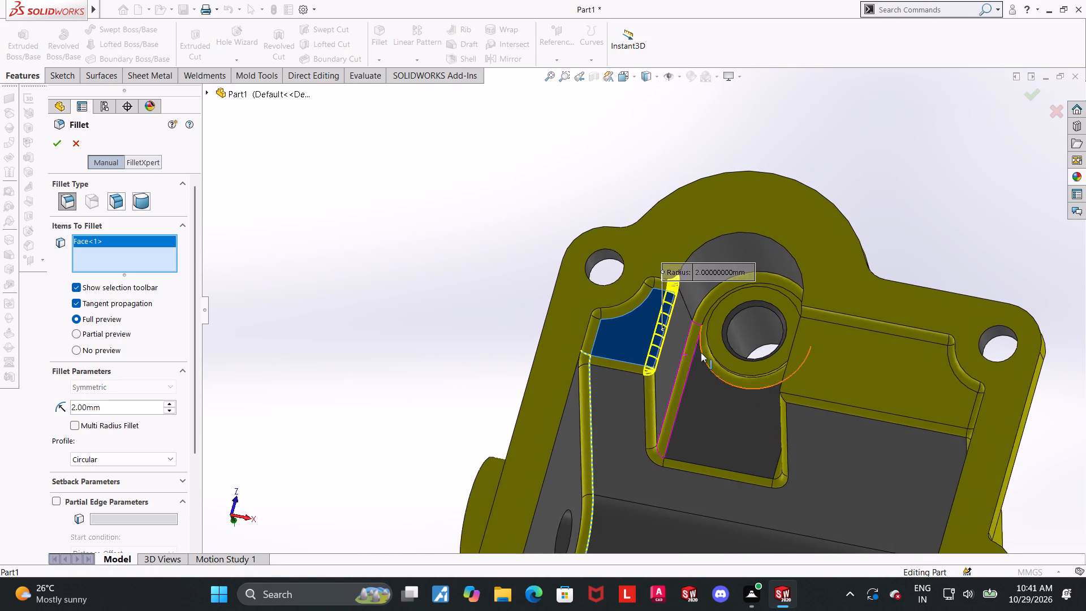
scroll(739, 357, up, 3)
middle_drag(855, 363, 896, 380)
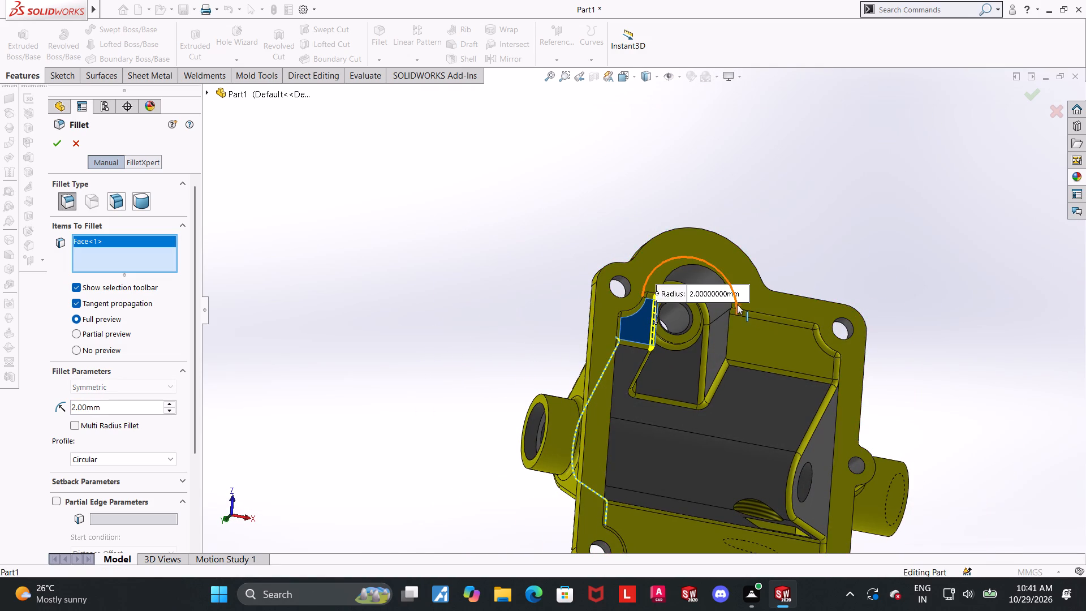
scroll(735, 303, down, 1)
scroll(722, 292, up, 4)
middle_drag(748, 275, 770, 516)
middle_drag(685, 367, 696, 459)
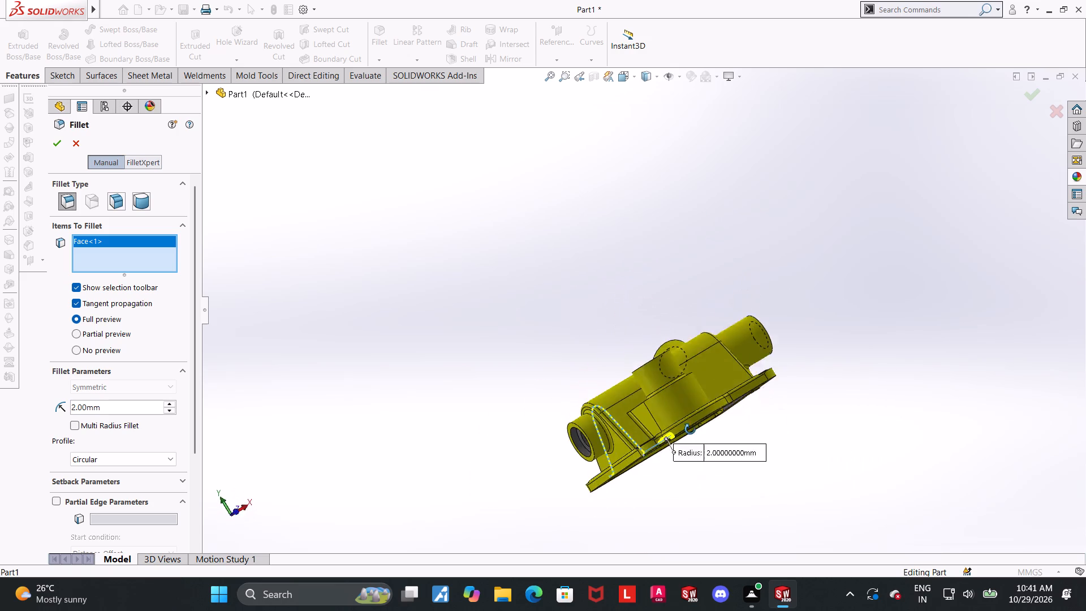
middle_drag(696, 459, 665, 461)
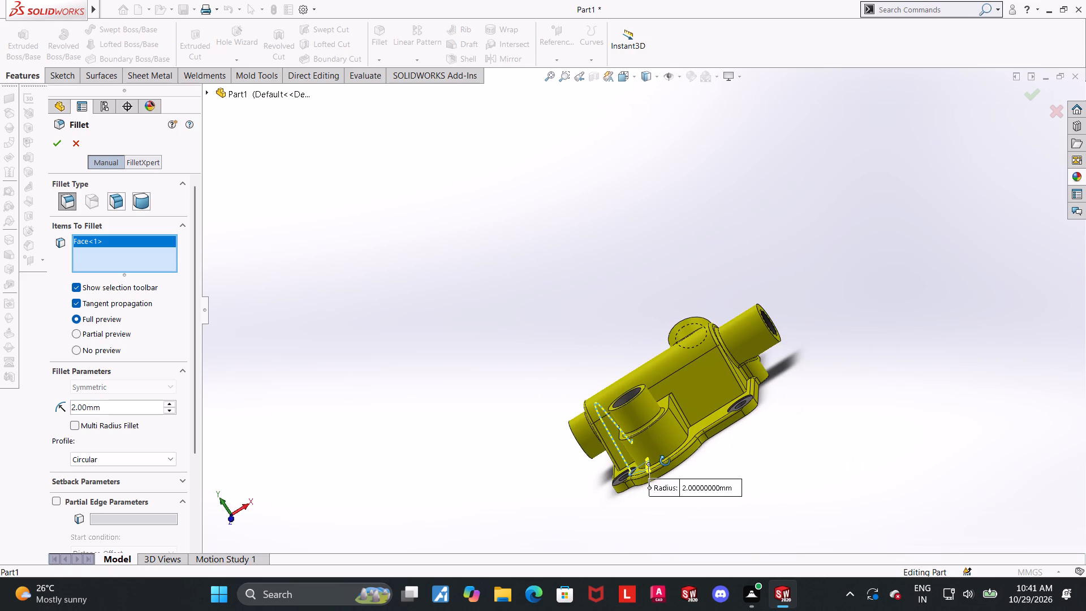
middle_drag(665, 461, 667, 443)
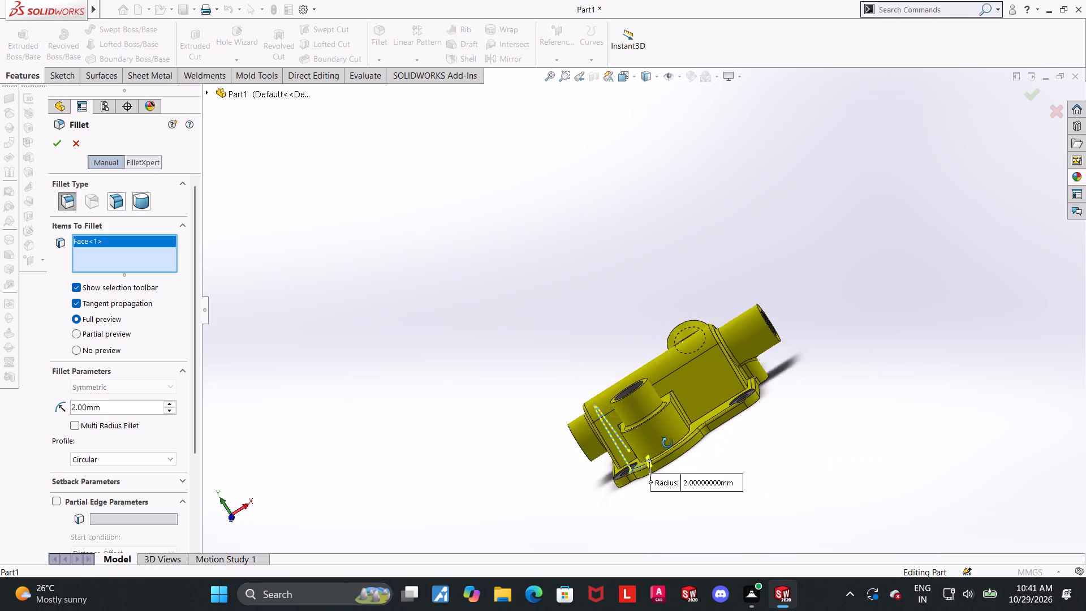
middle_drag(667, 443, 641, 304)
middle_drag(684, 431, 660, 285)
scroll(645, 325, down, 8)
middle_drag(661, 342, 652, 295)
middle_drag(657, 297, 662, 299)
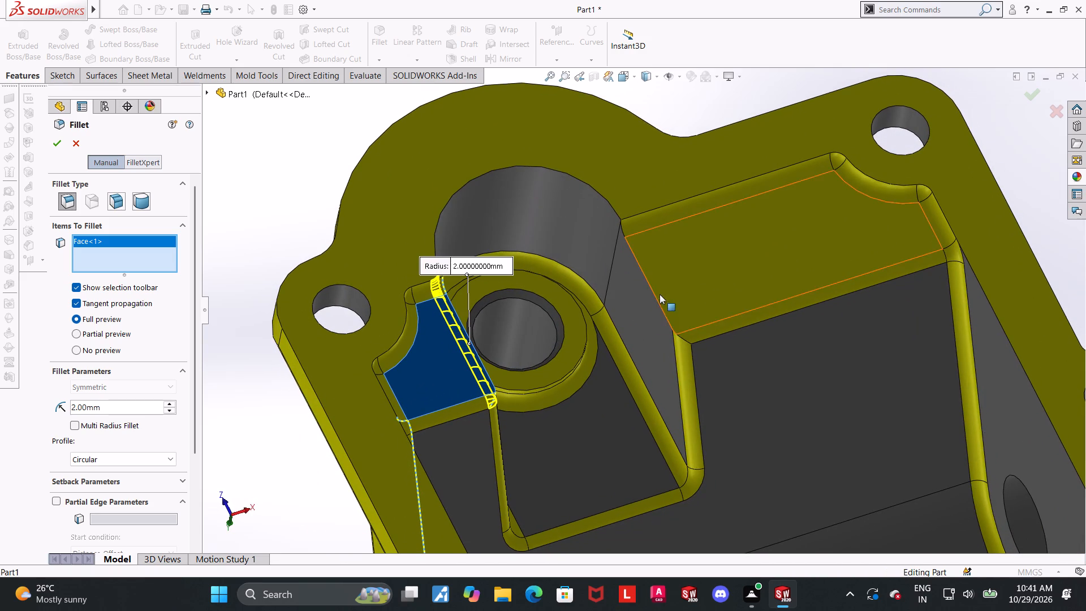
click(654, 292)
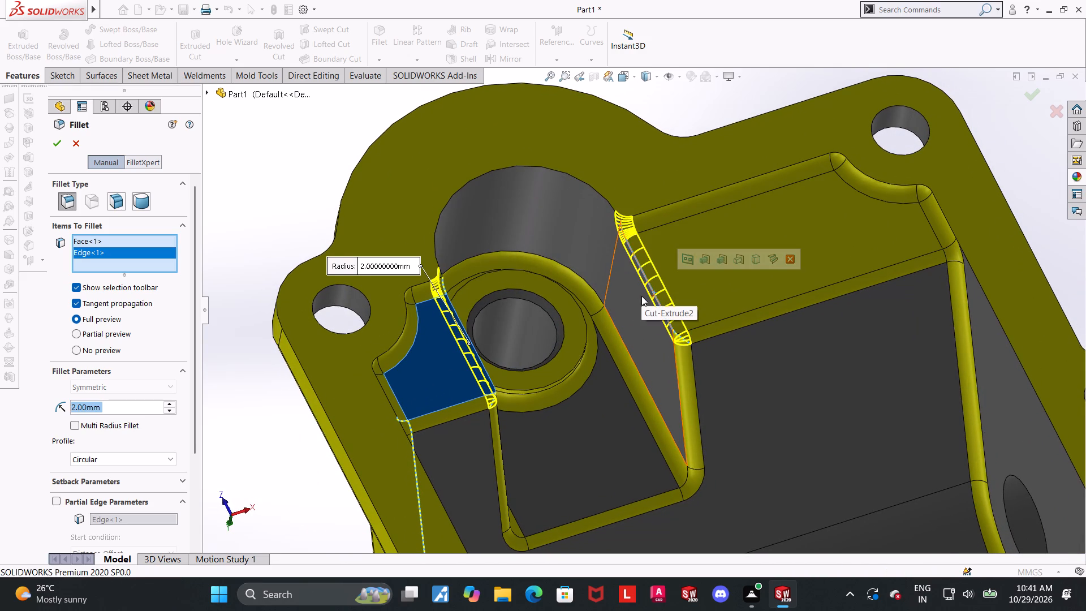
Add the two opposite parallel edges of the rectangular block inside the cavity to the 2 mm fillet.
scroll(641, 296, up, 9)
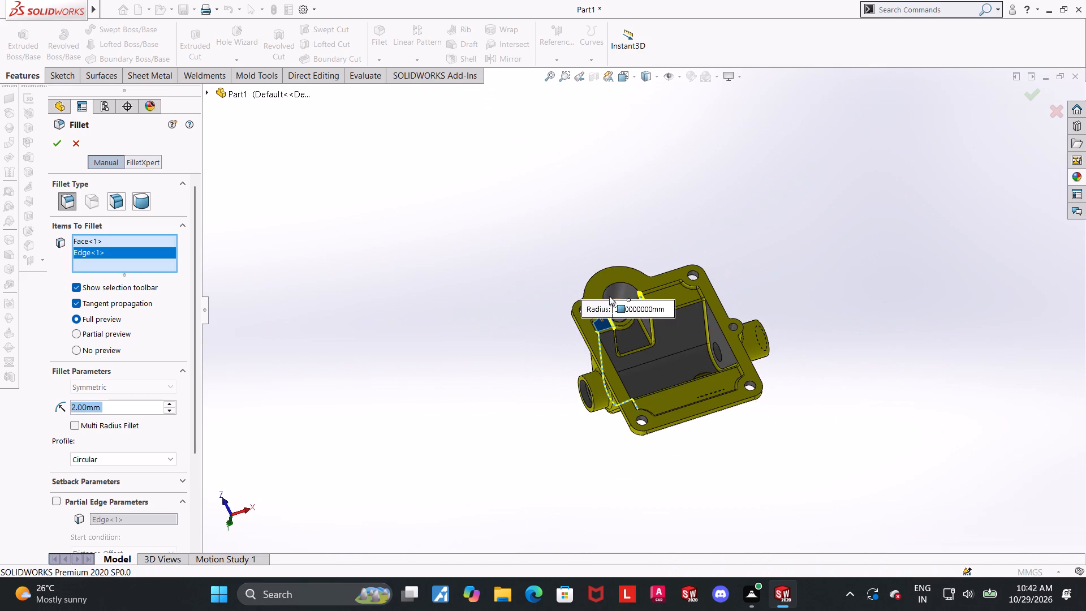
scroll(622, 288, down, 5)
scroll(685, 305, down, 1)
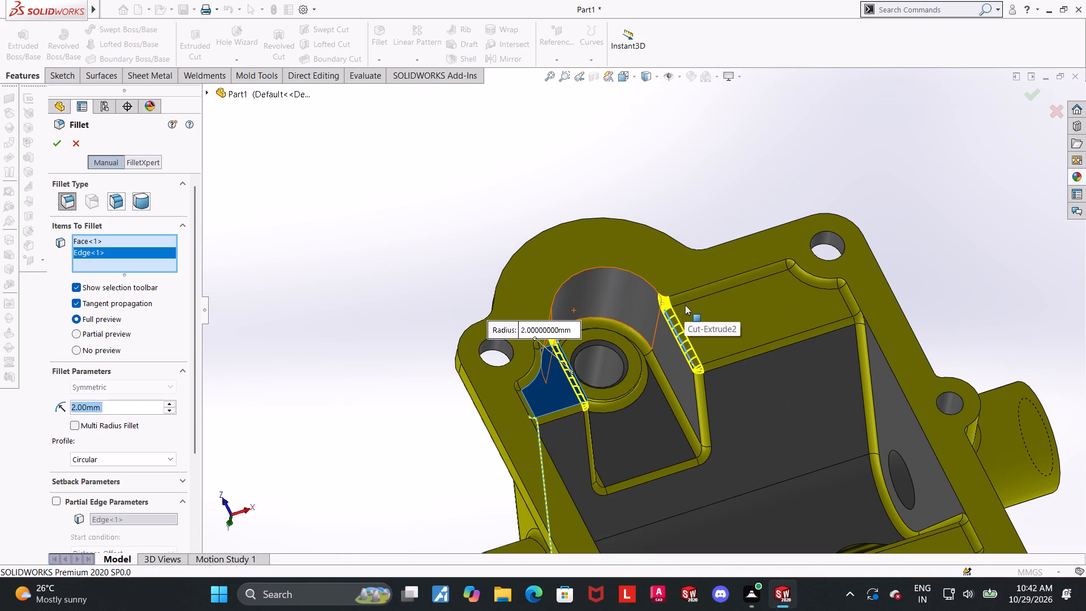
scroll(740, 333, up, 4)
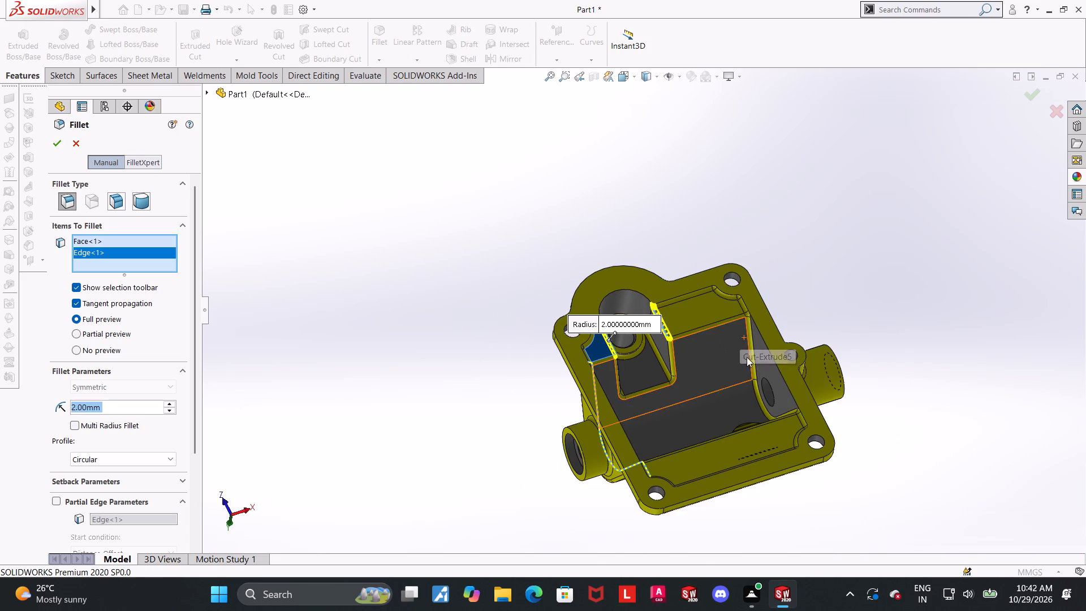
middle_drag(888, 421, 915, 463)
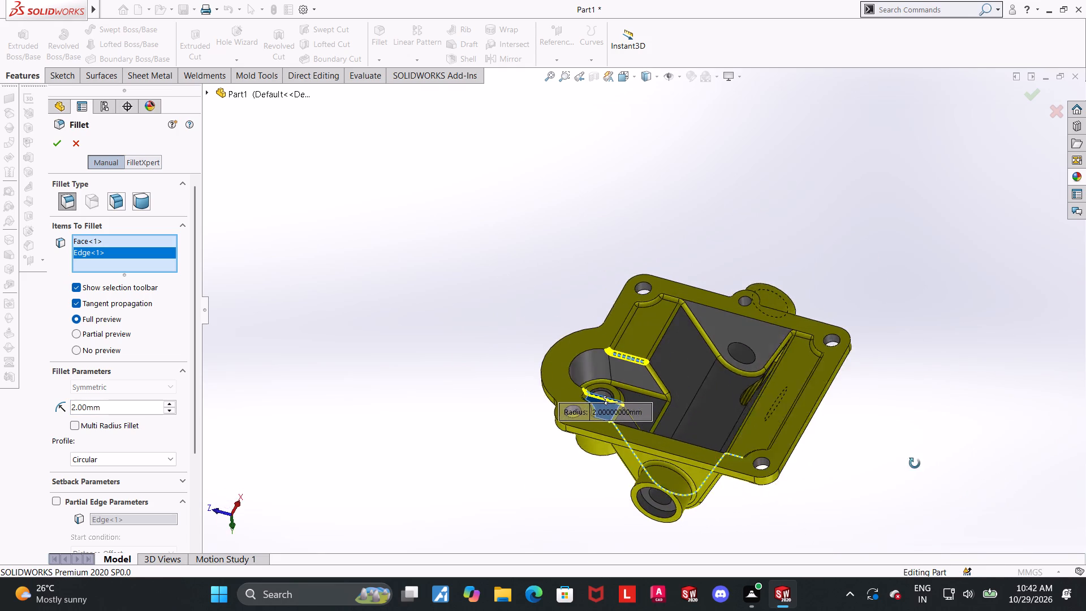
middle_drag(915, 463, 1013, 528)
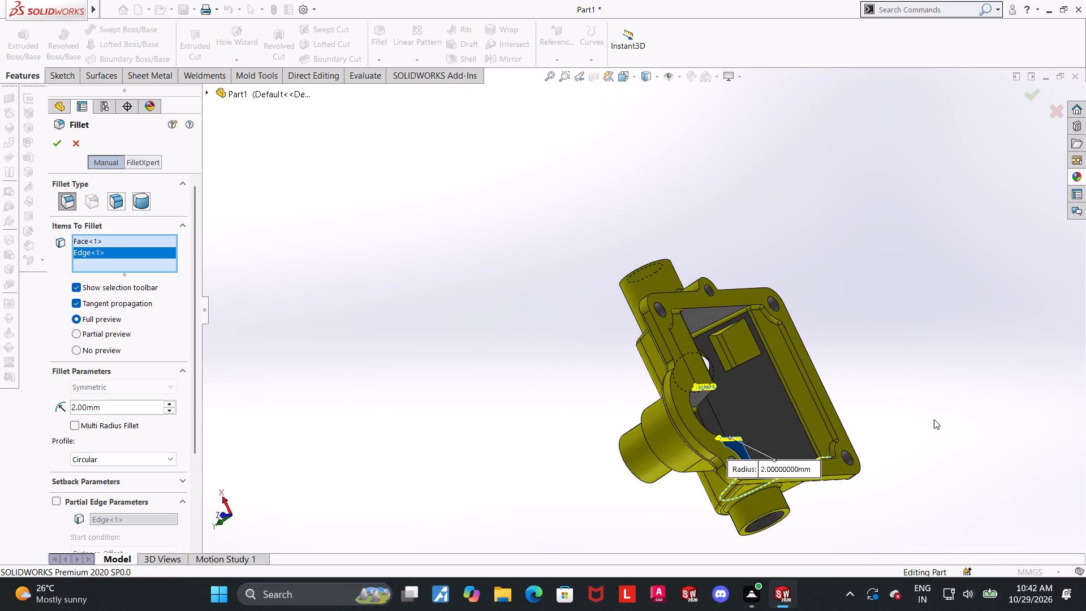
scroll(764, 322, down, 4)
click(660, 334)
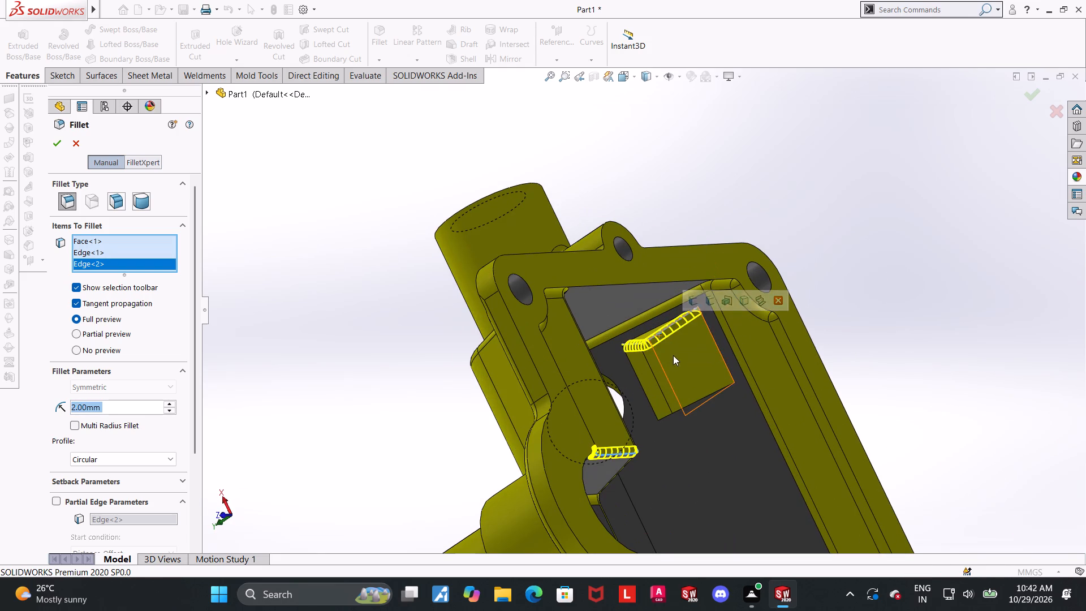
middle_drag(678, 358, 701, 446)
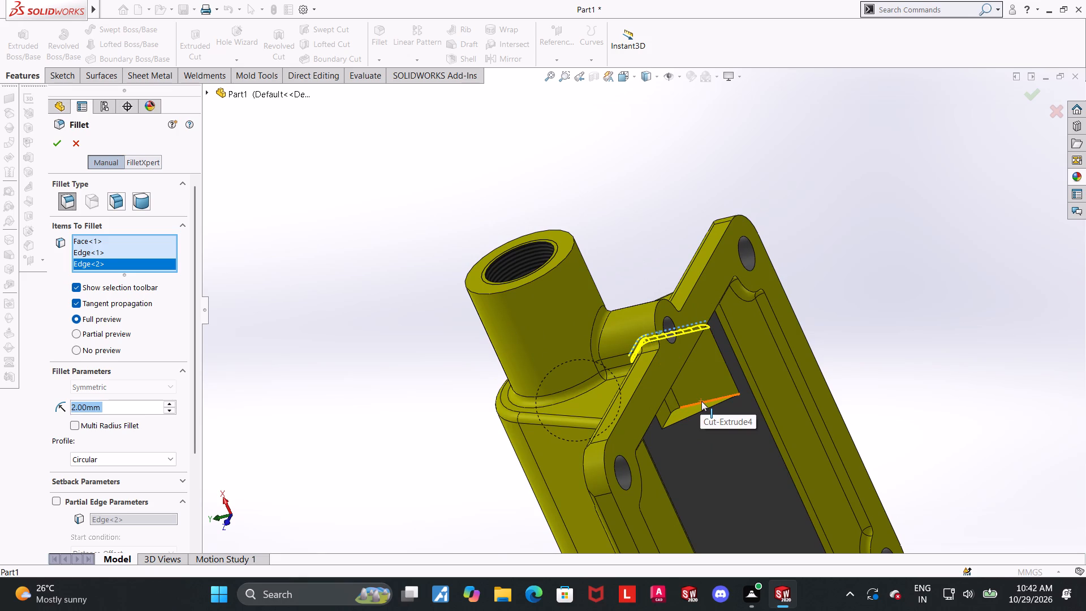
click(701, 401)
Add the outer shoulder edge around the top of the stepped vertical boss's wider base to the 2 mm fillet.
scroll(699, 399, up, 5)
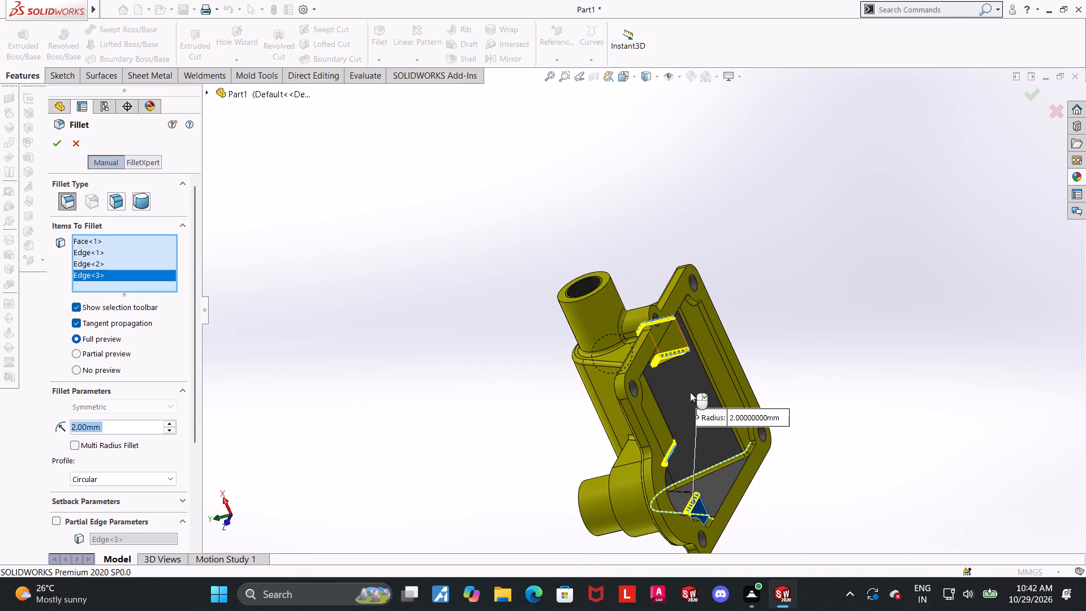
middle_drag(769, 308, 725, 295)
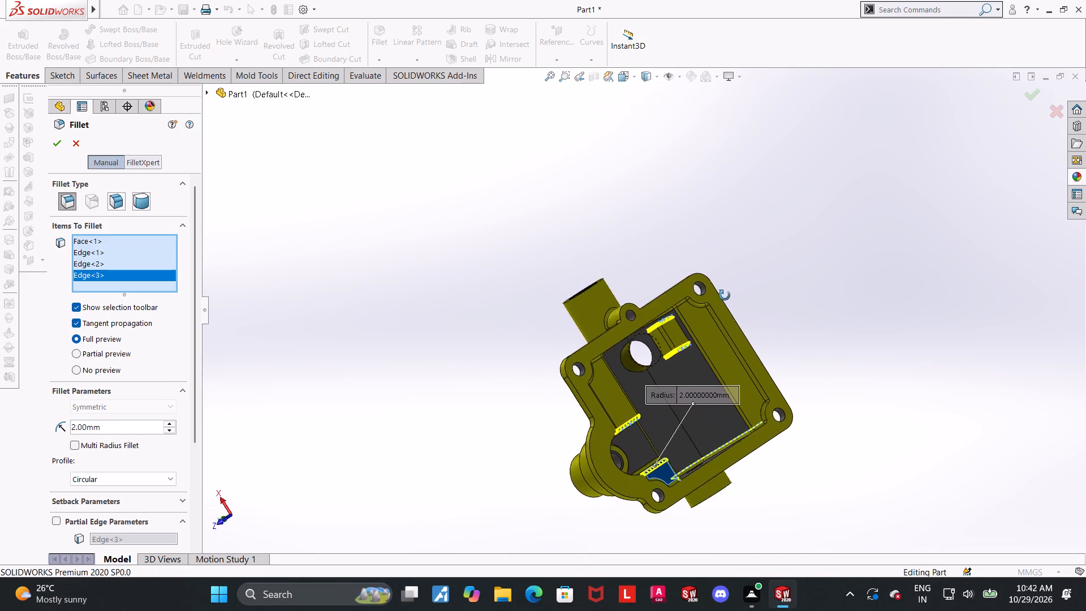
middle_drag(725, 295, 698, 421)
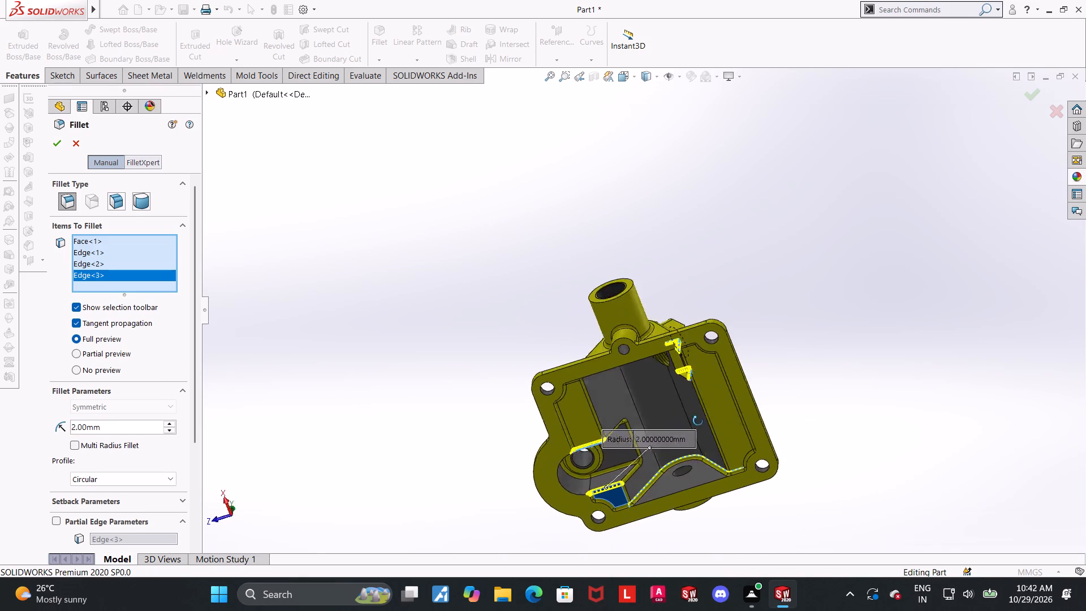
middle_drag(698, 421, 786, 527)
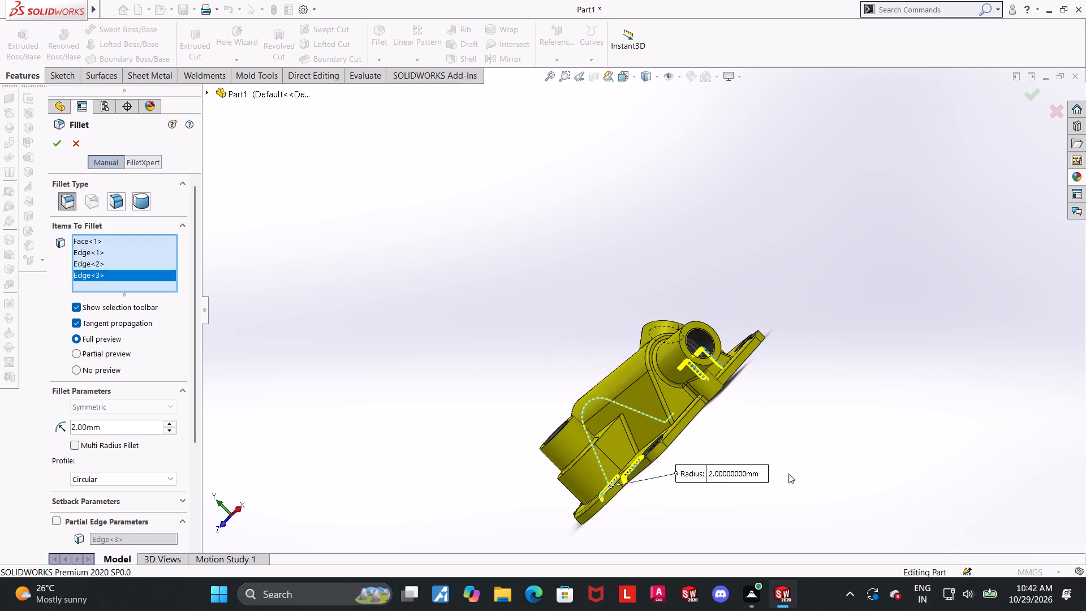
middle_drag(757, 380, 873, 369)
scroll(652, 445, down, 4)
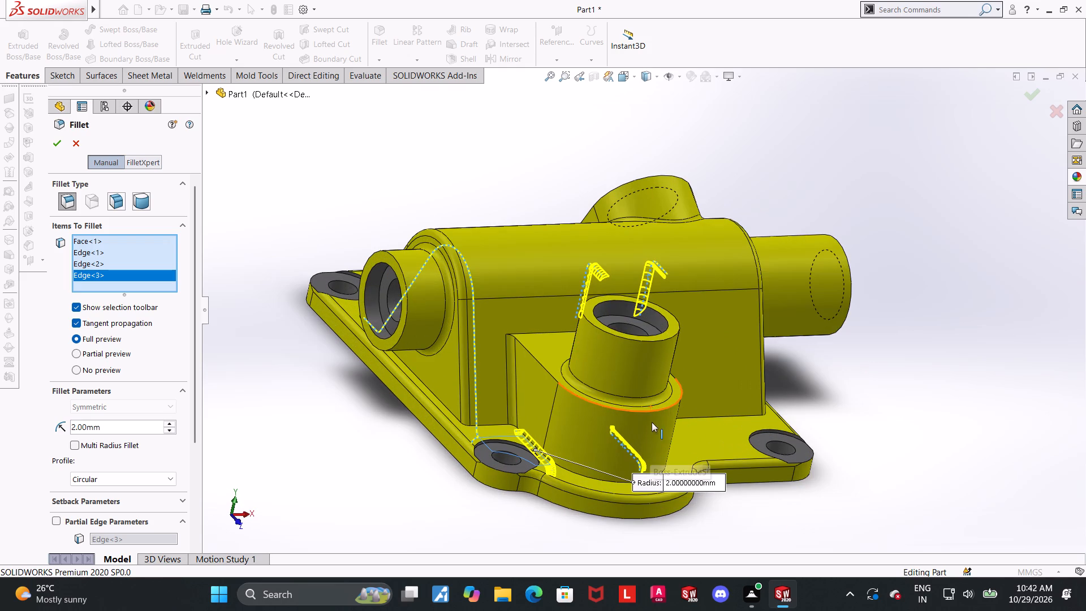
click(651, 410)
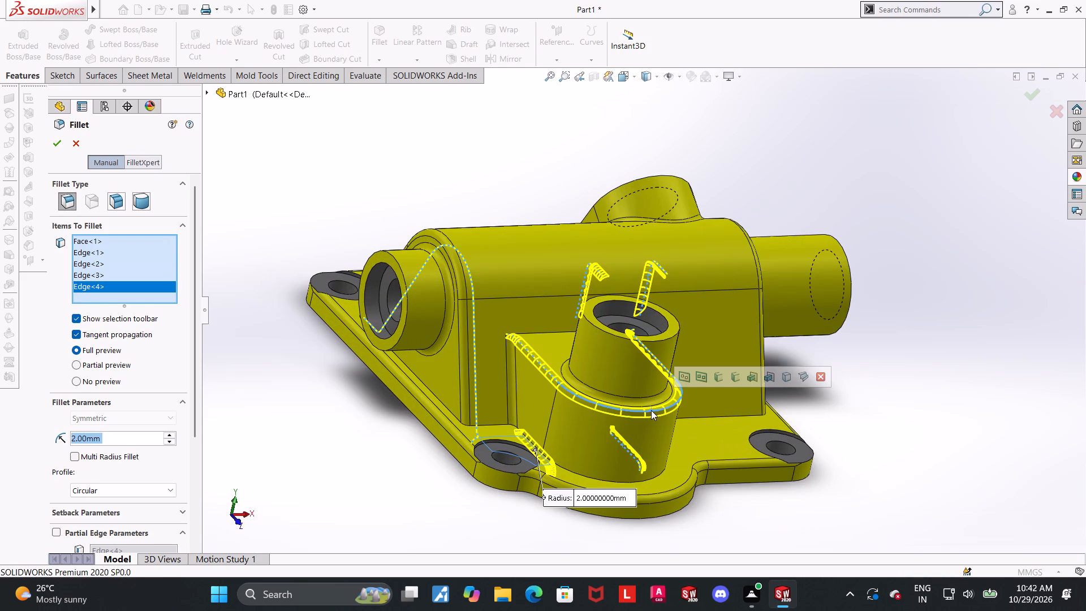
middle_drag(881, 412, 872, 402)
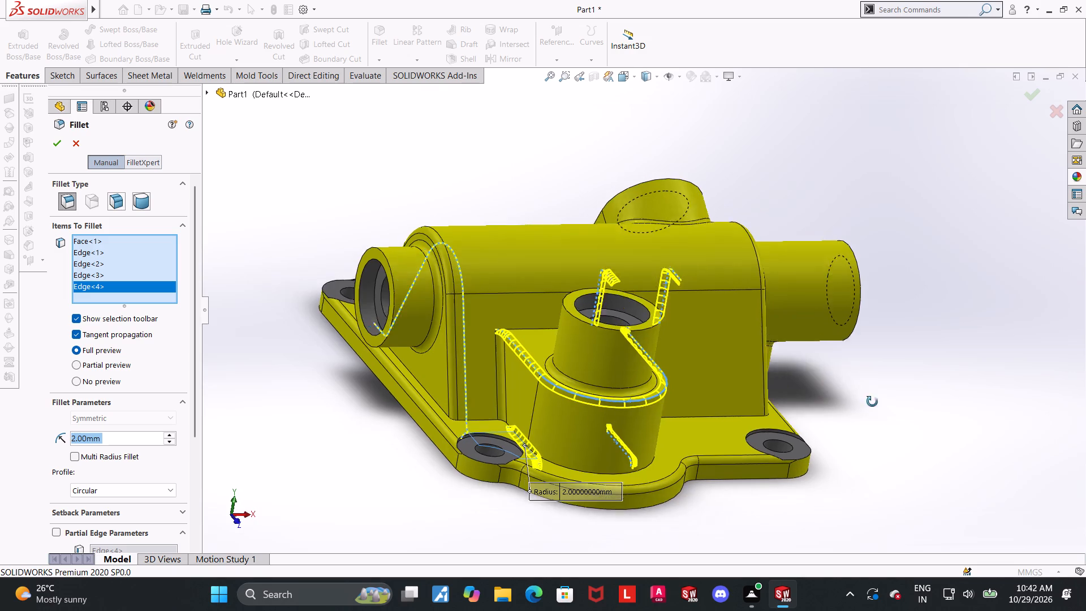
Add the straight front edge below the threaded opening on the angled side boss to the 2 mm fillet and apply it.
middle_drag(872, 402, 867, 390)
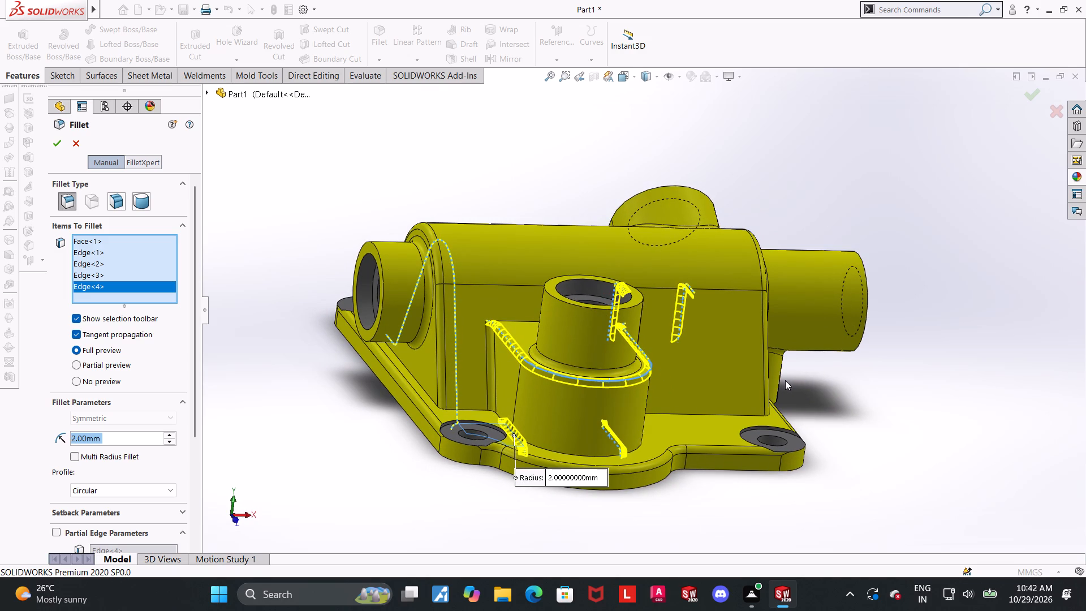
middle_drag(834, 326, 644, 394)
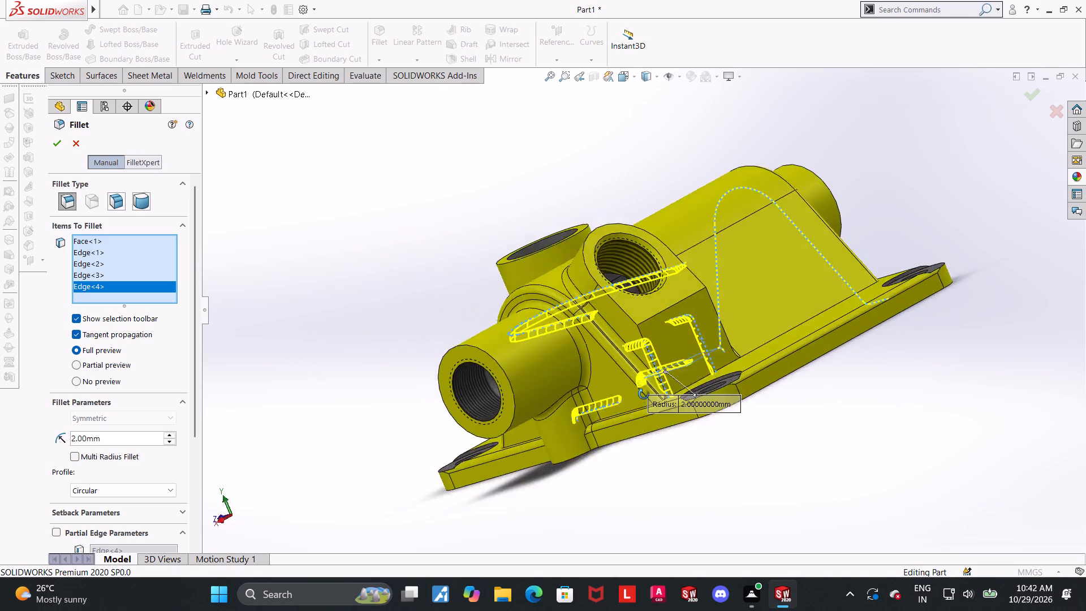
middle_drag(644, 394, 722, 389)
middle_drag(876, 351, 830, 368)
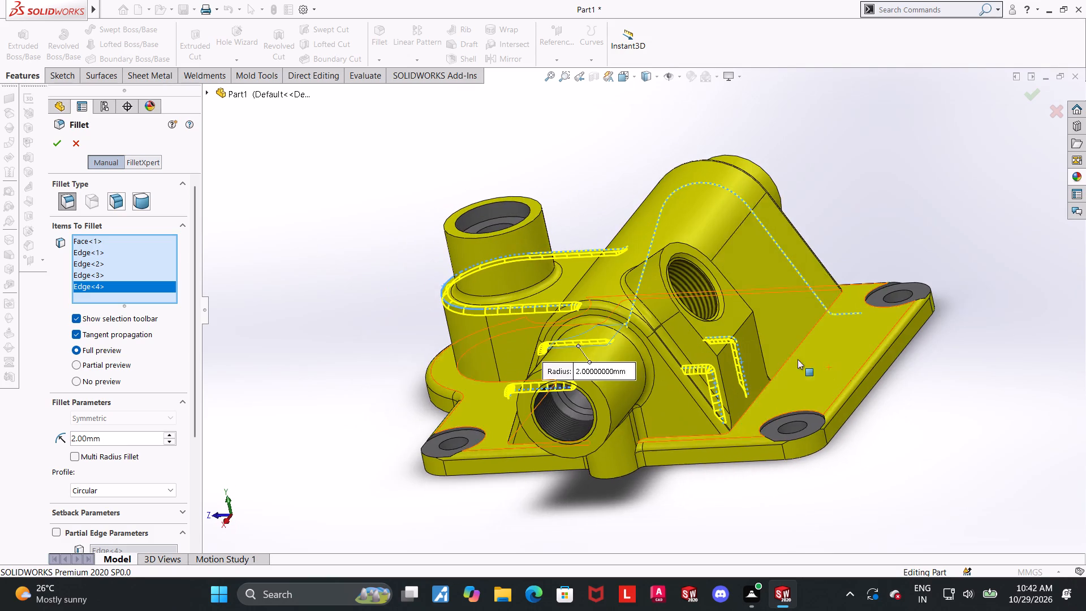
scroll(778, 345, down, 1)
click(734, 315)
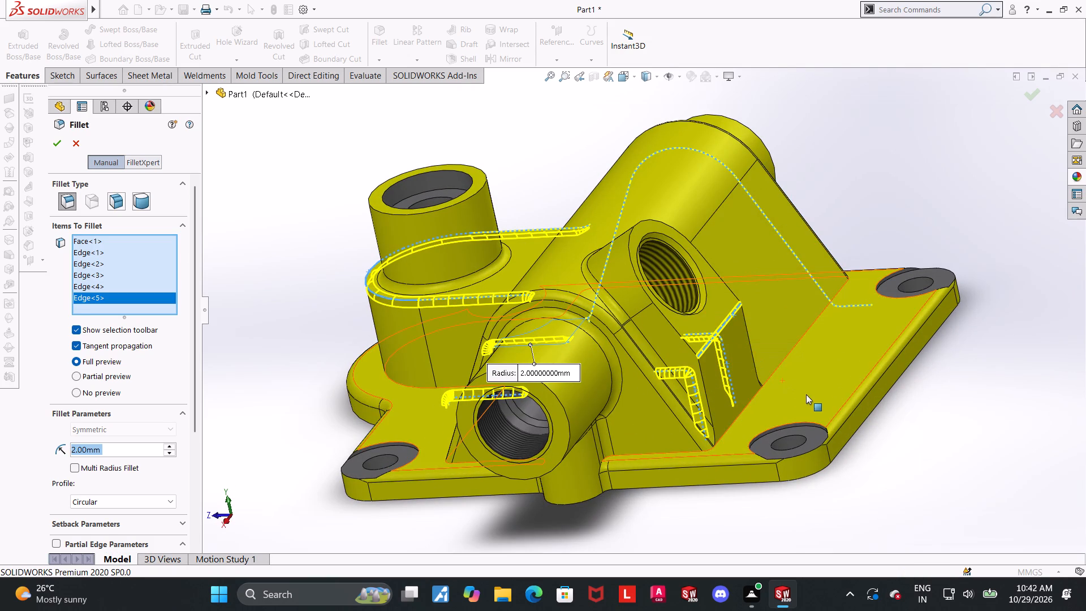
scroll(806, 394, up, 3)
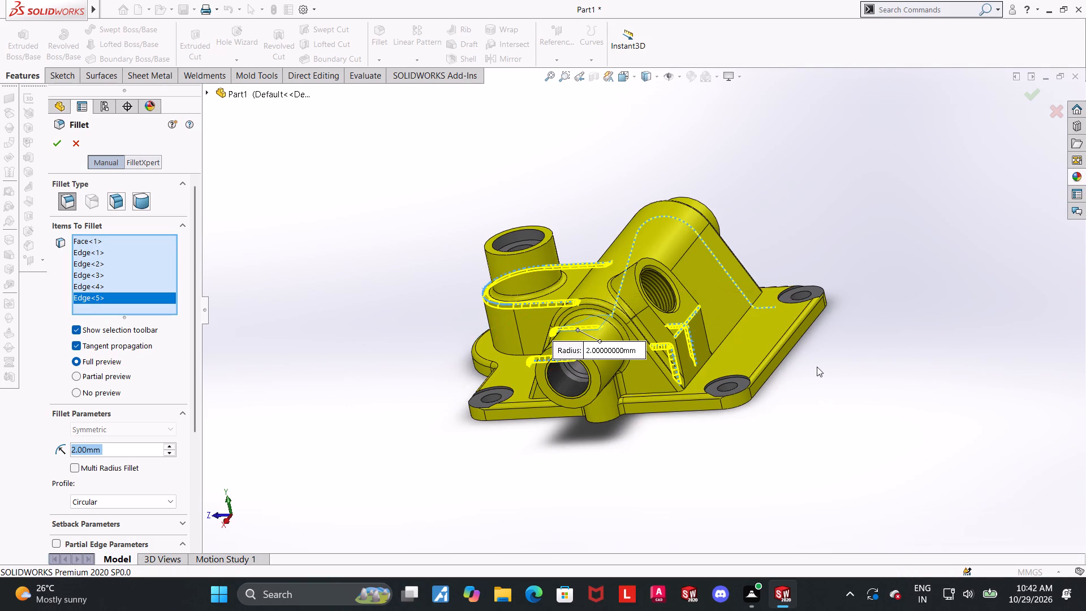
middle_drag(817, 367, 824, 372)
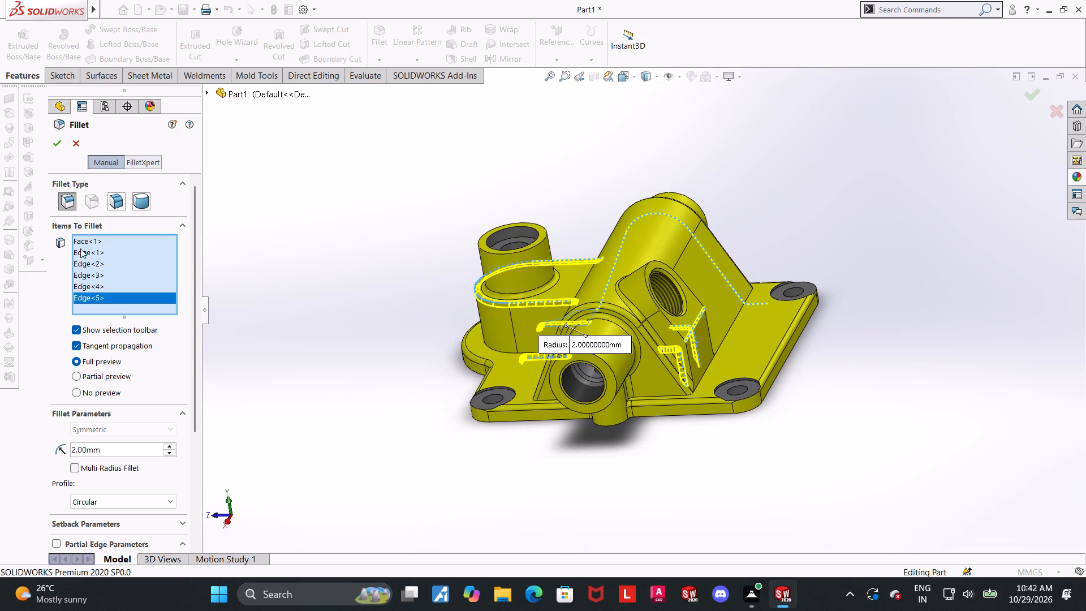
click(60, 149)
click(289, 296)
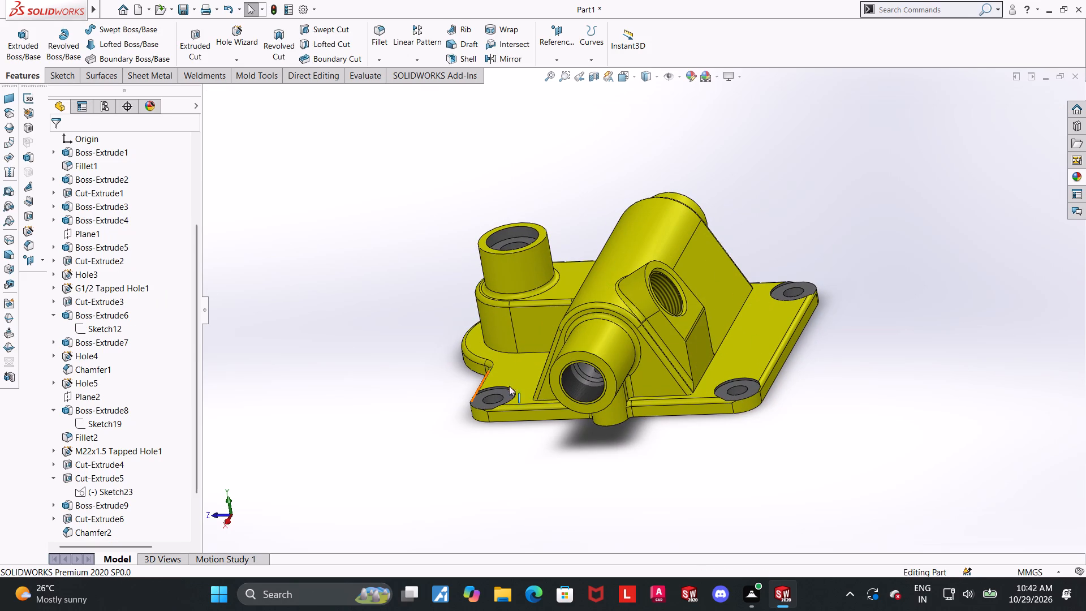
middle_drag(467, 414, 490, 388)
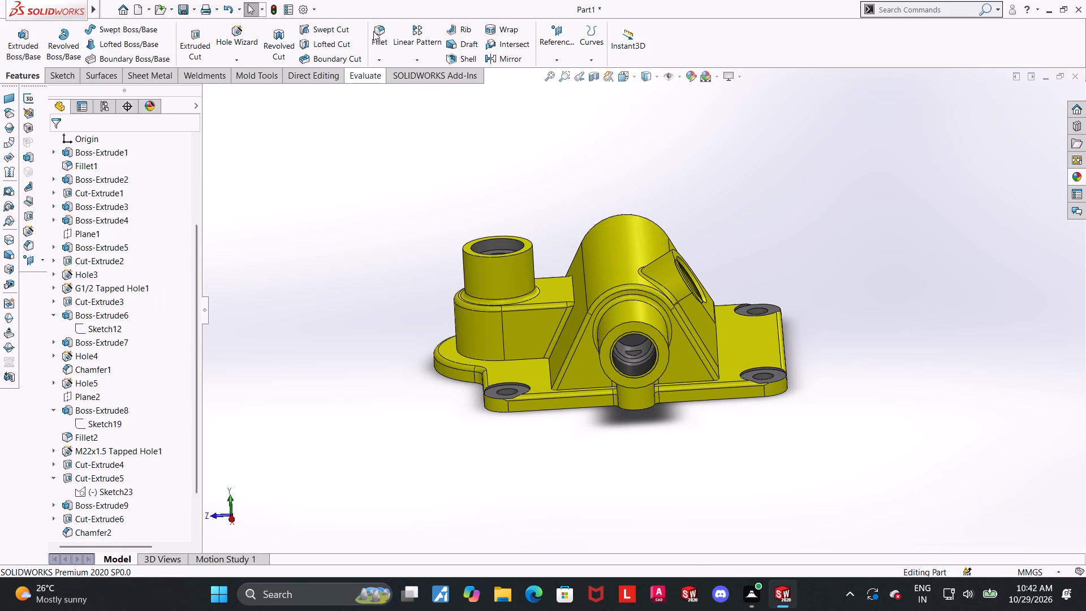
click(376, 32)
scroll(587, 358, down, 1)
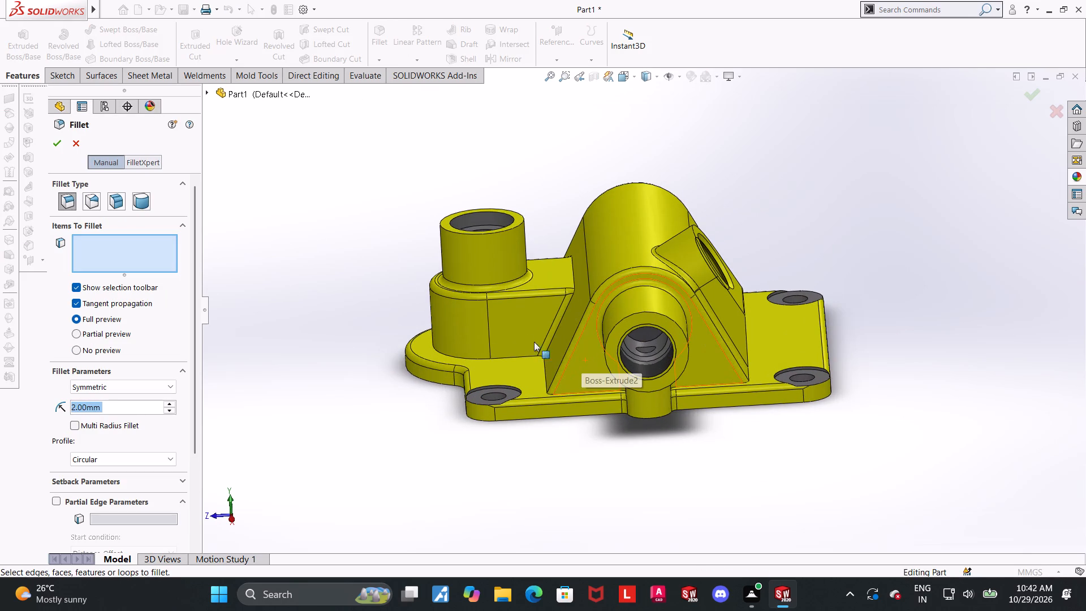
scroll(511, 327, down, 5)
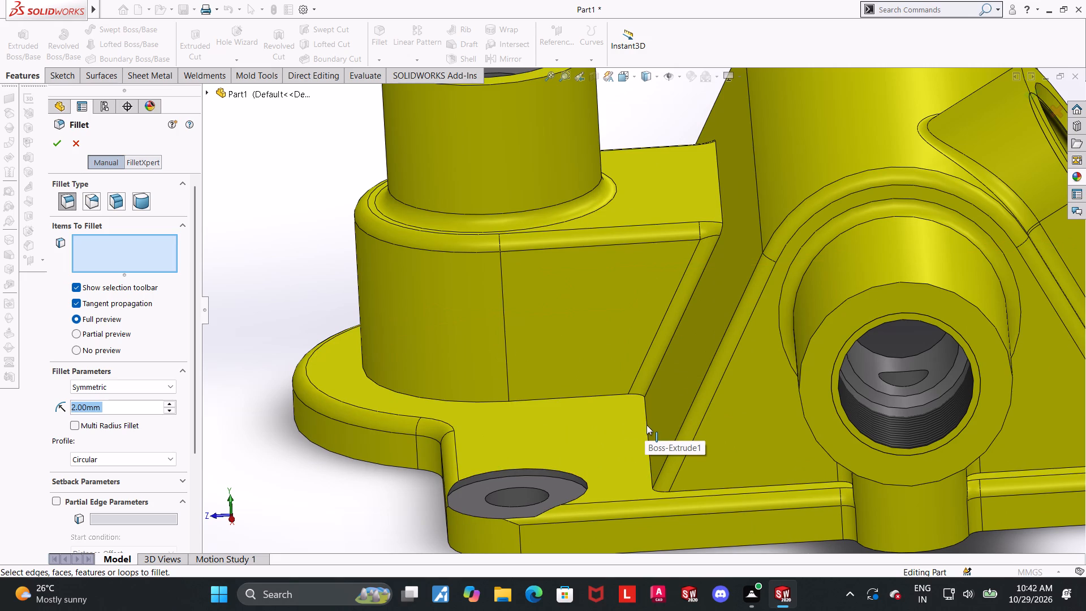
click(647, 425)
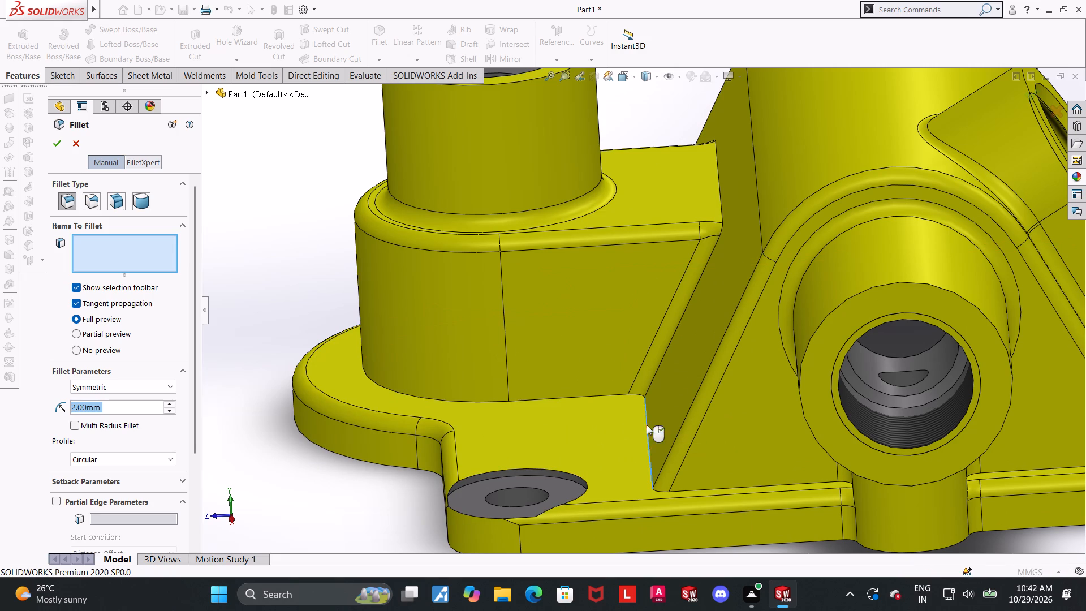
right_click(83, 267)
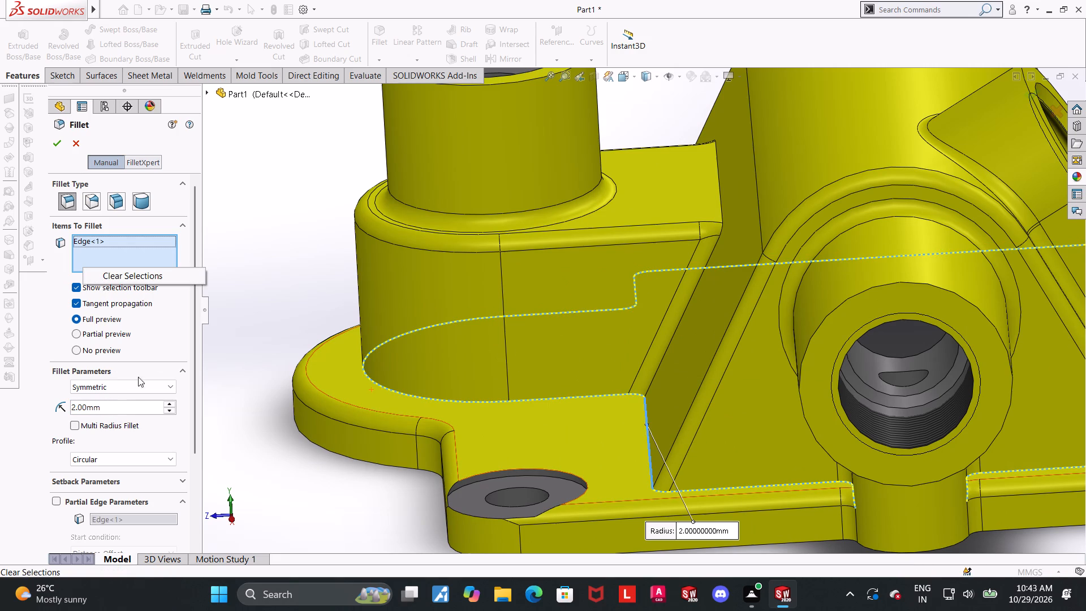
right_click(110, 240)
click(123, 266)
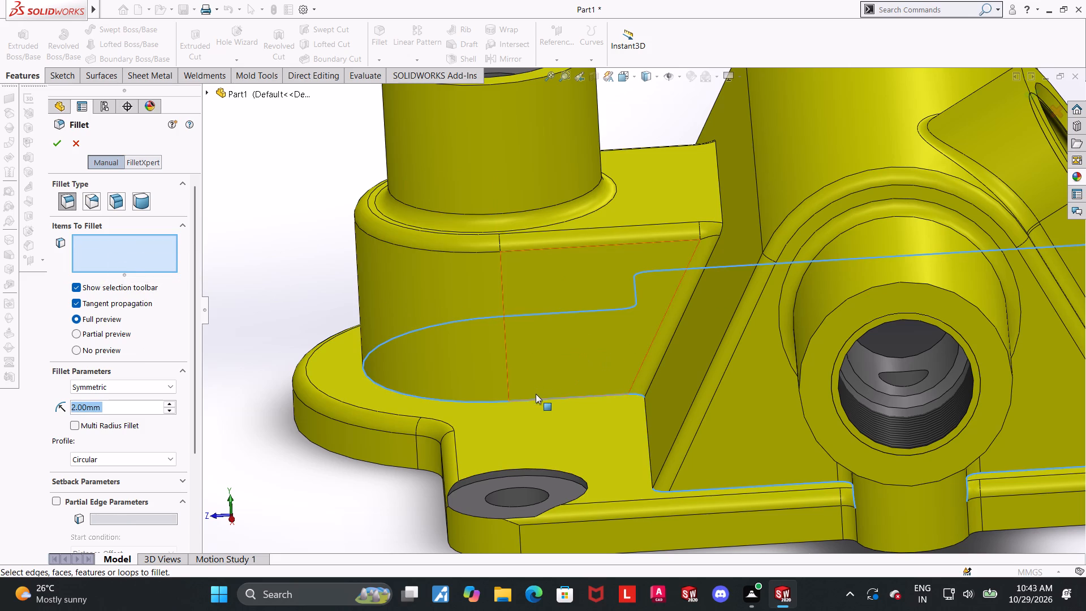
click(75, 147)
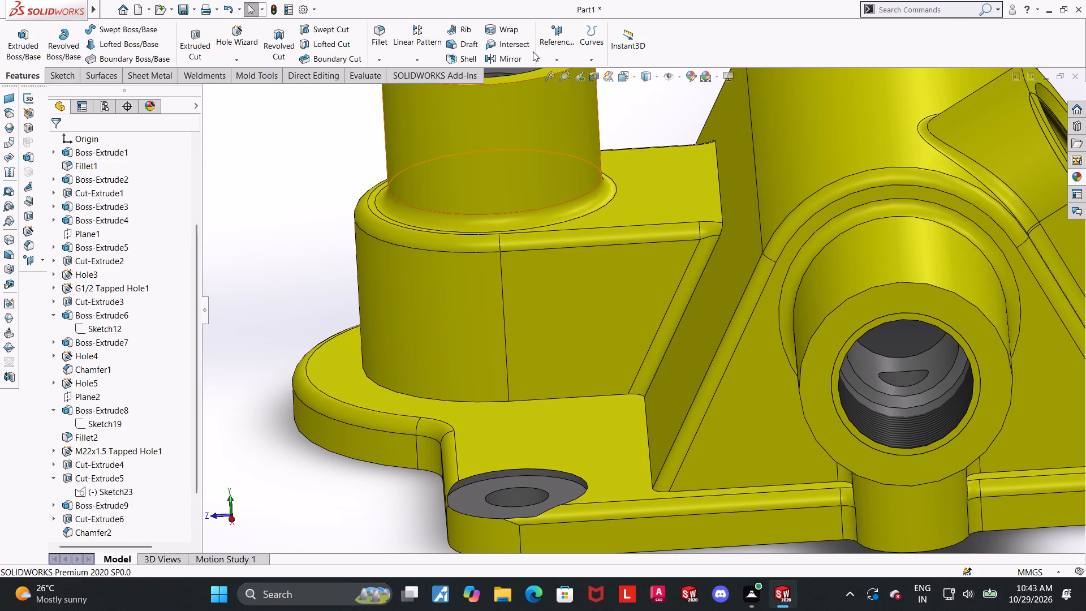
Start a 2 mm fillet and select the outline edge around the angled threaded side boss's front face.
click(386, 28)
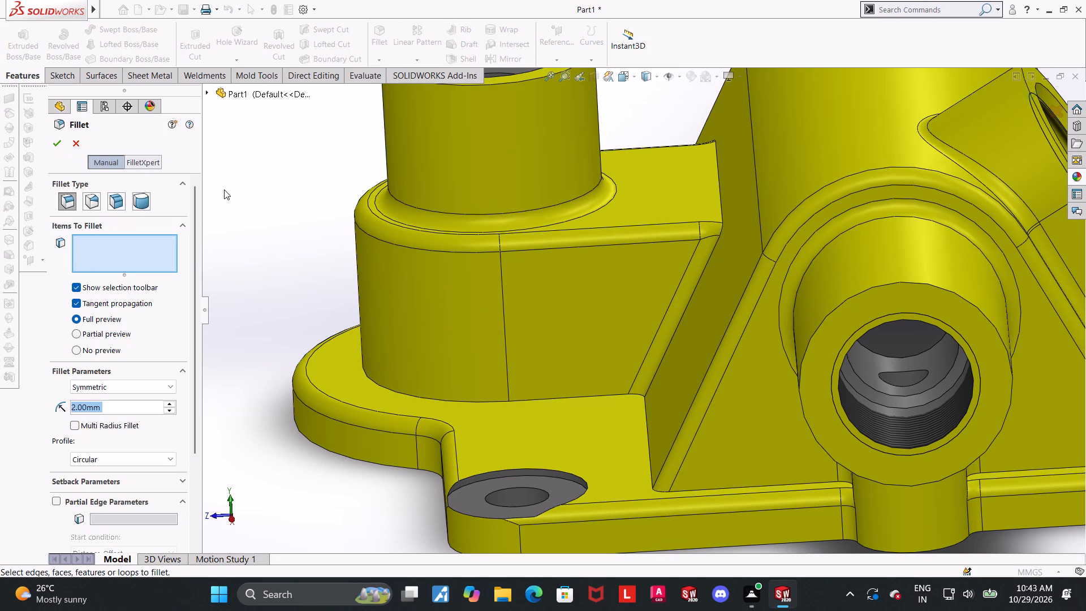
scroll(580, 396, up, 4)
scroll(853, 420, up, 3)
scroll(744, 368, down, 1)
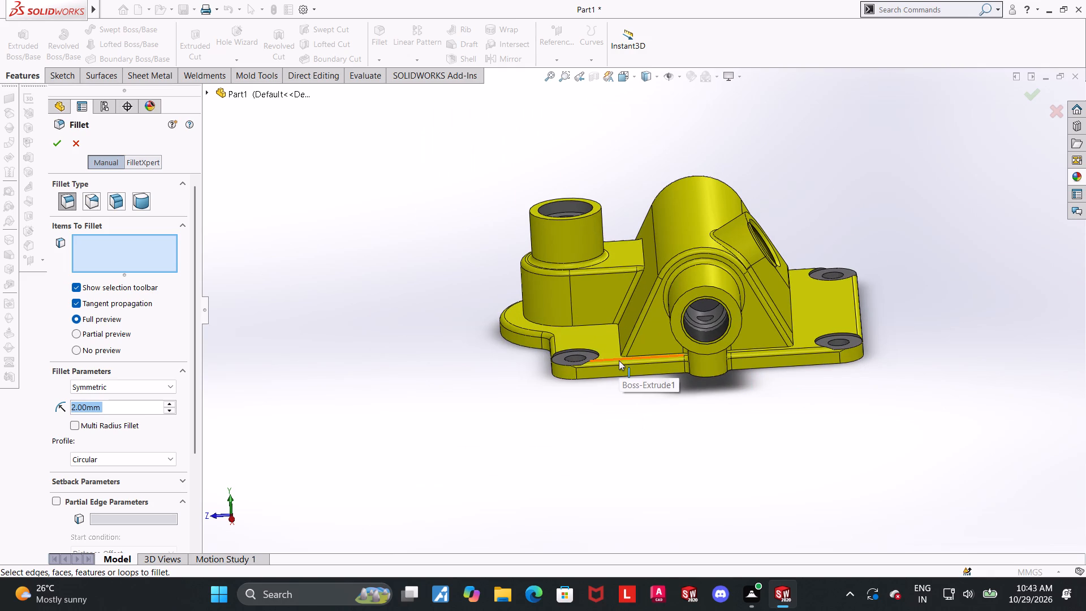
middle_drag(803, 382, 683, 353)
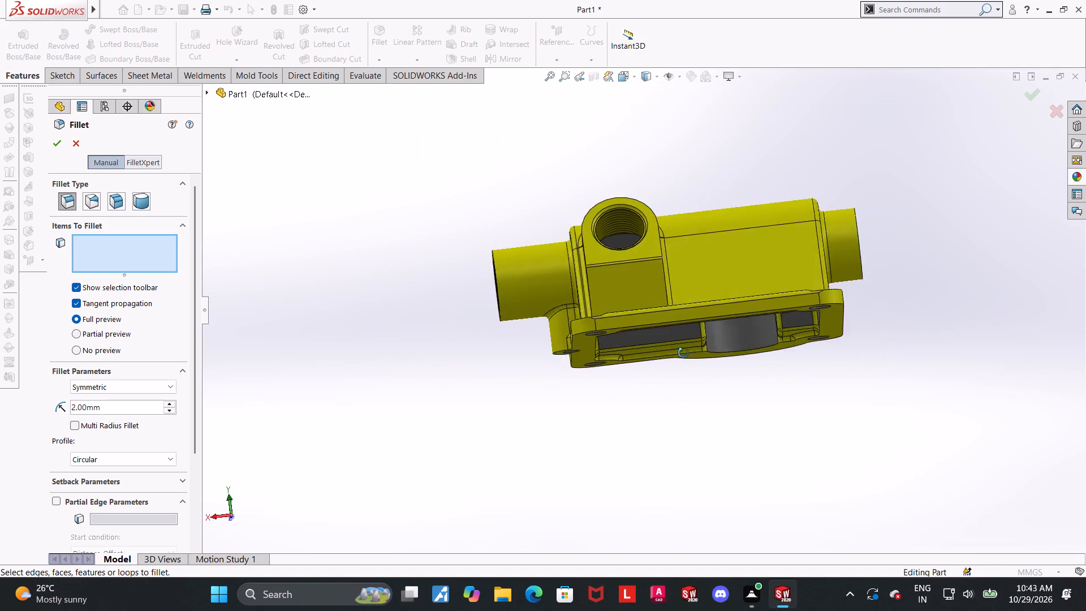
middle_drag(683, 353, 695, 431)
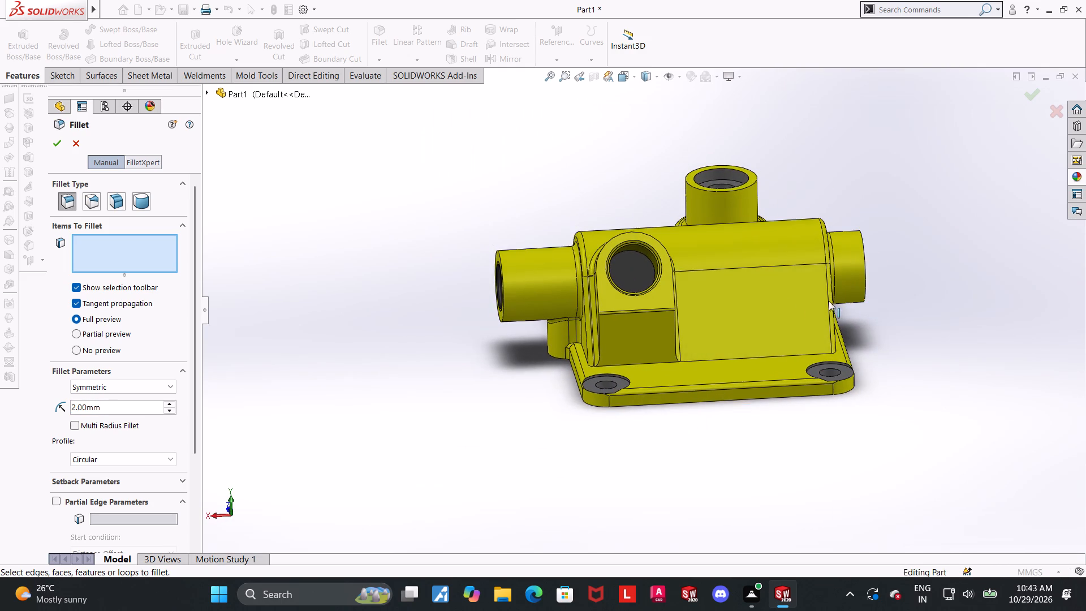
scroll(773, 299, down, 3)
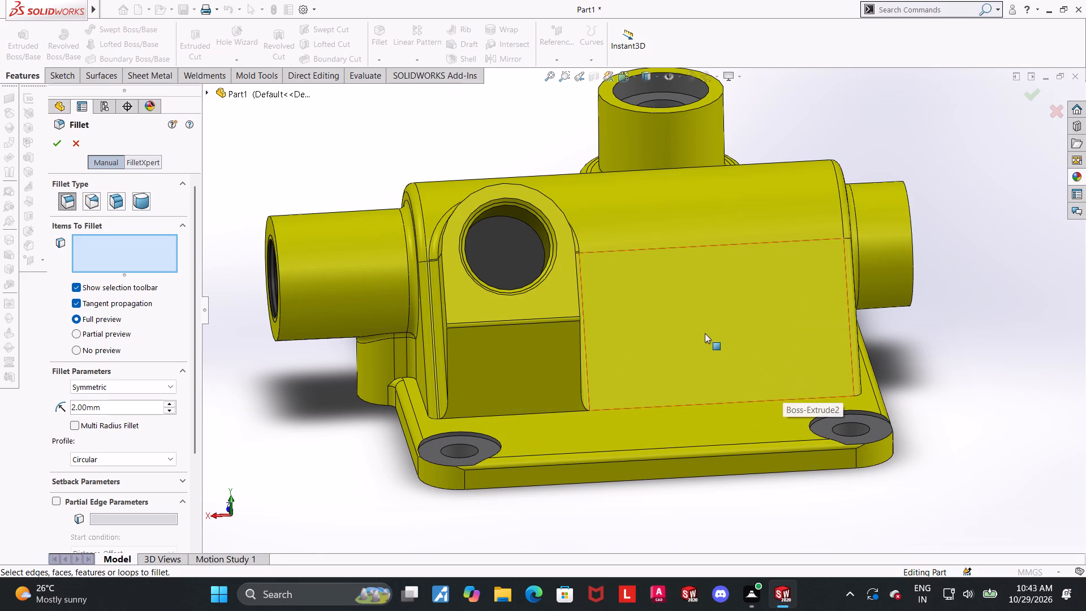
middle_drag(503, 320, 535, 327)
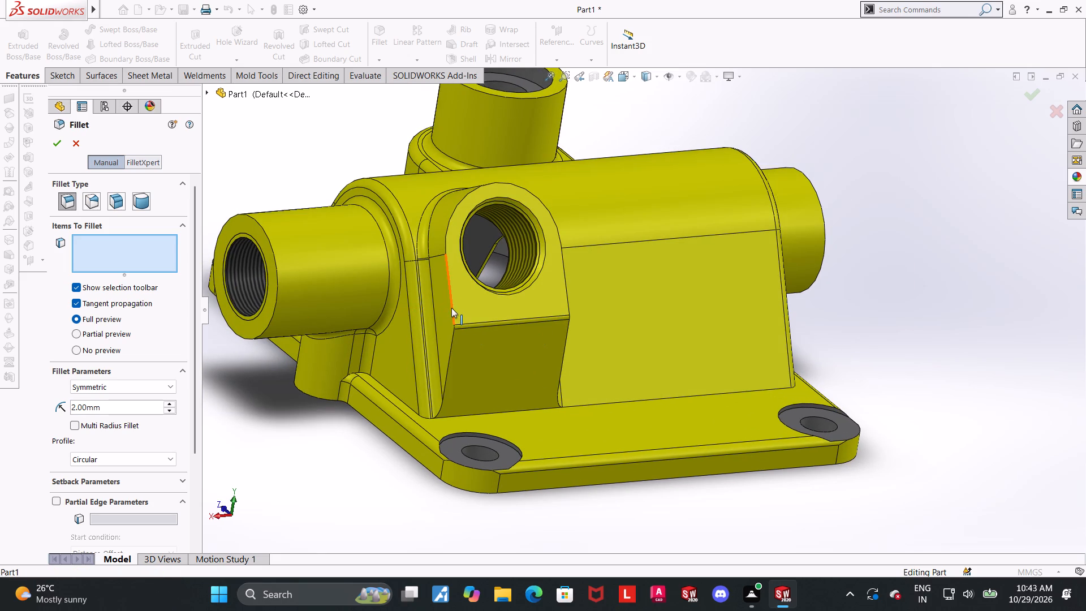
click(451, 308)
scroll(457, 315, up, 3)
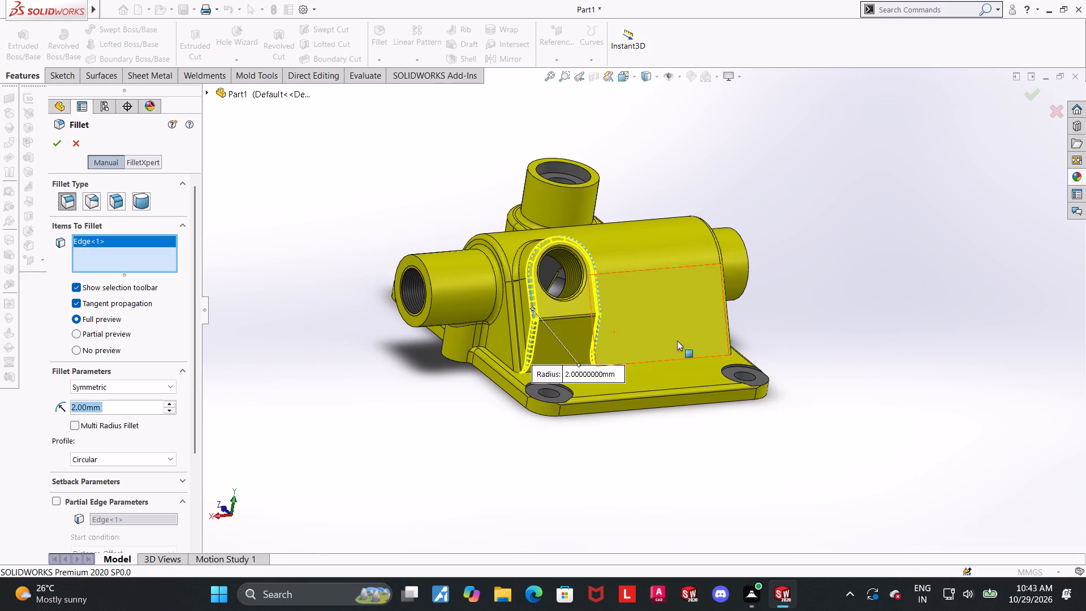
scroll(742, 344, up, 2)
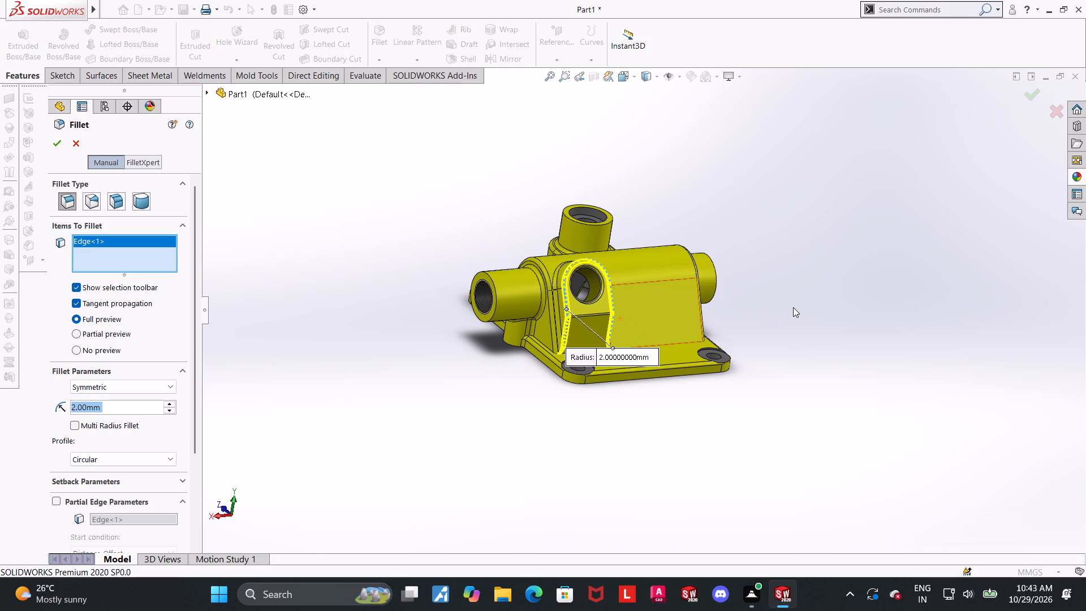
Add the junction edge between the vertical boss's base block top and the main body to the 2 mm fillet and apply it.
middle_drag(807, 289, 822, 421)
scroll(623, 239, down, 2)
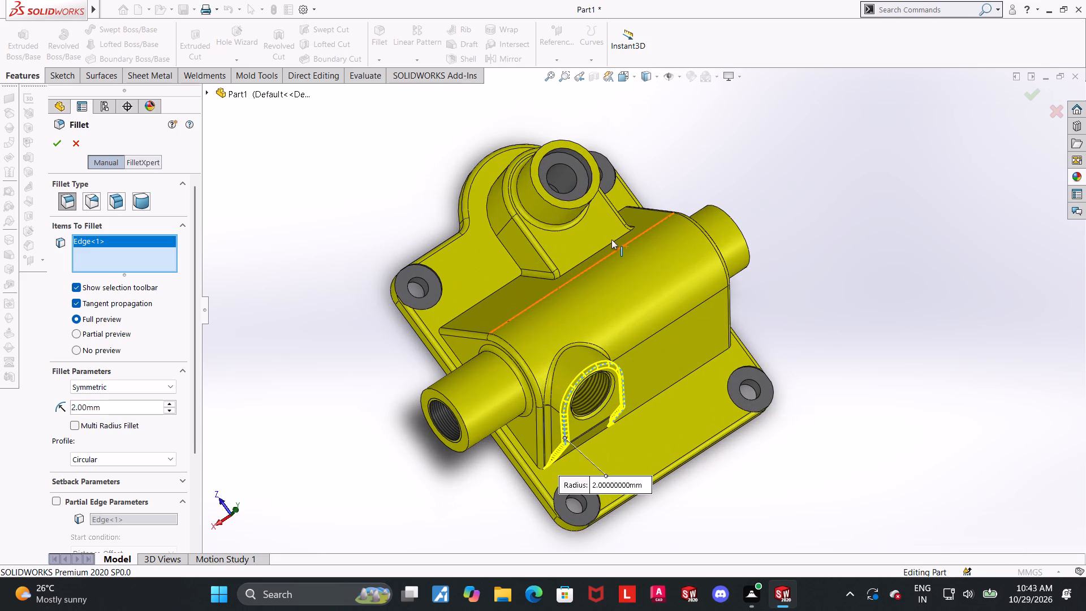
click(608, 245)
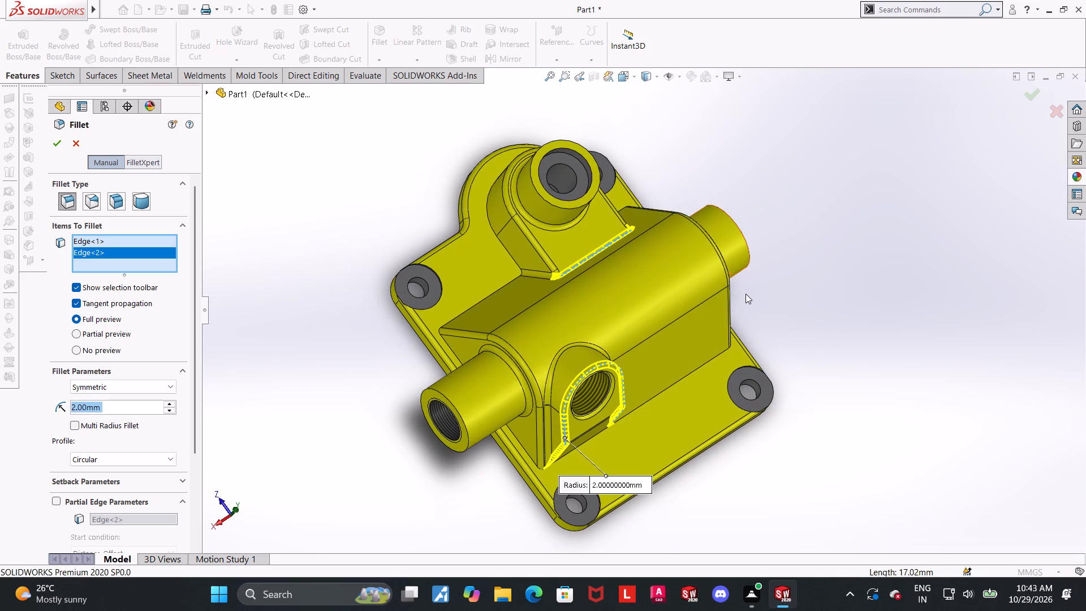
scroll(745, 294, up, 1)
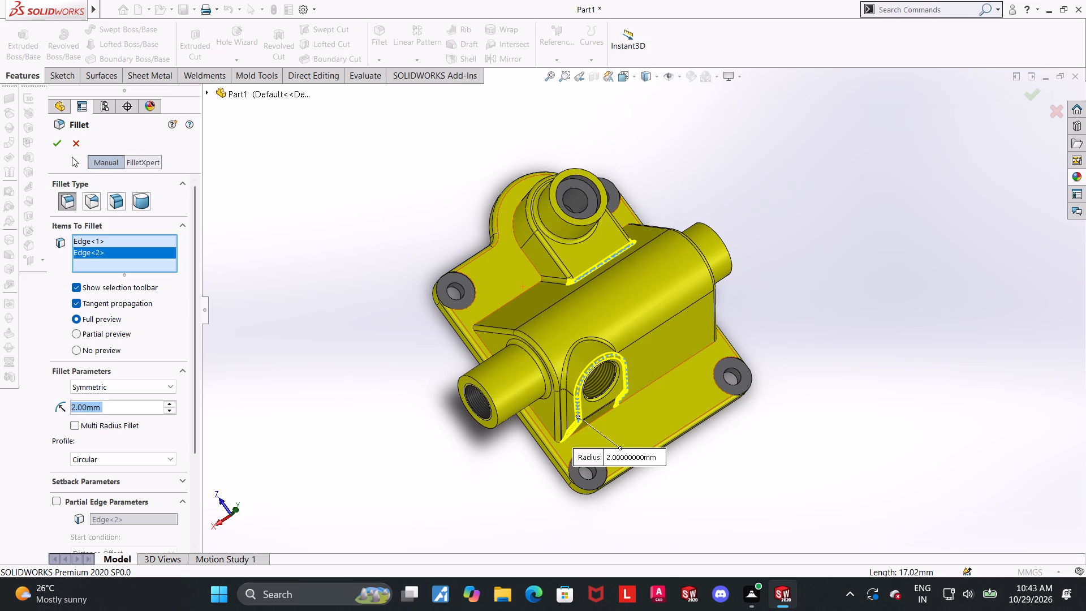
click(60, 146)
click(261, 322)
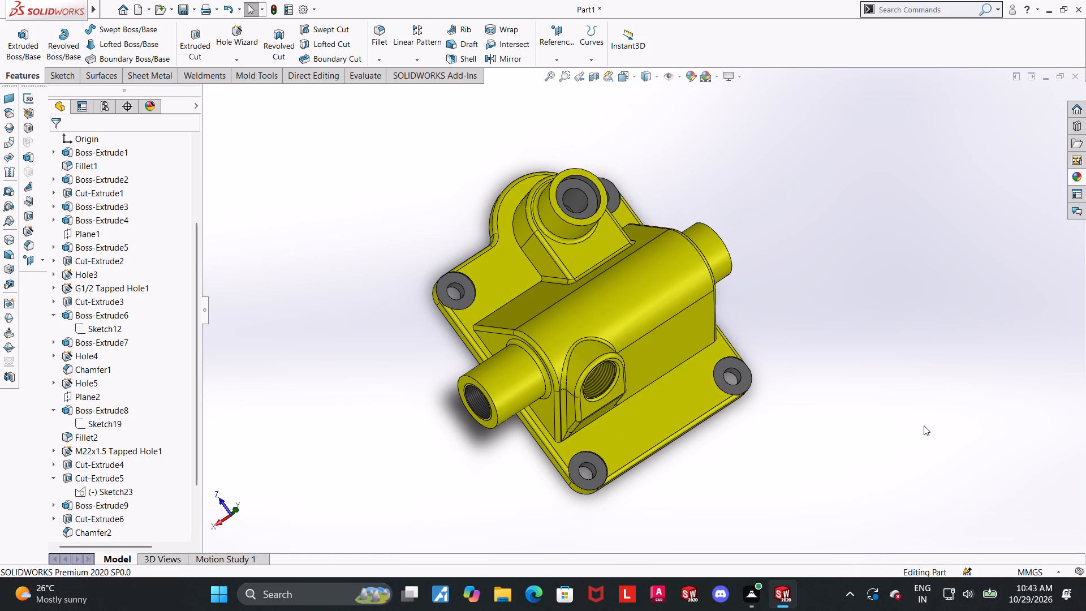
Fillet the base edge chain where the vertical boss's base and main body meet the flange's upper face with a 2 mm radius.
scroll(923, 425, up, 2)
key(ctrl+7)
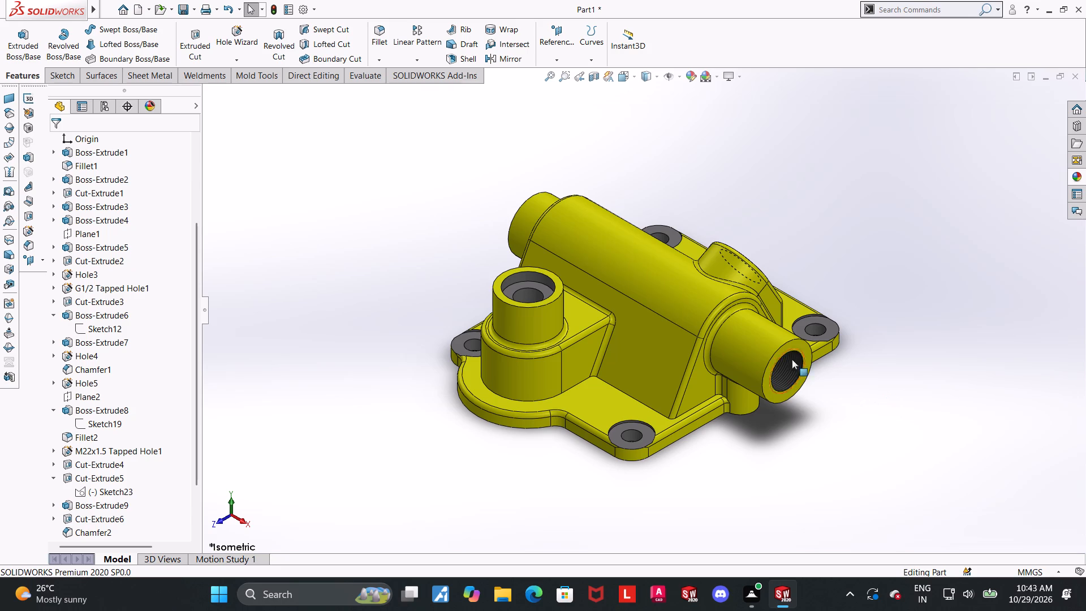
click(391, 30)
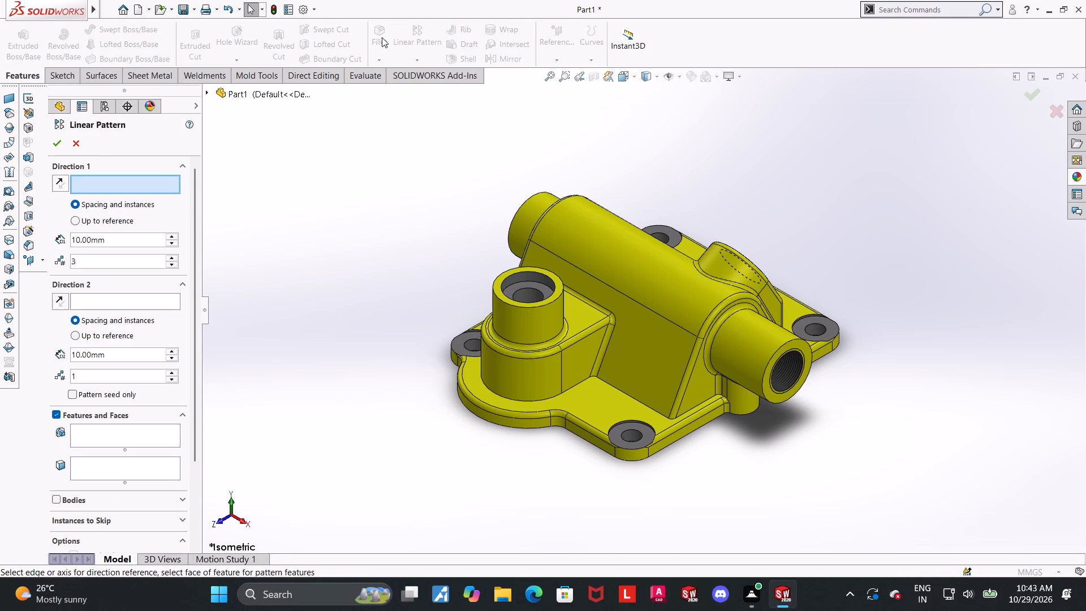
click(74, 144)
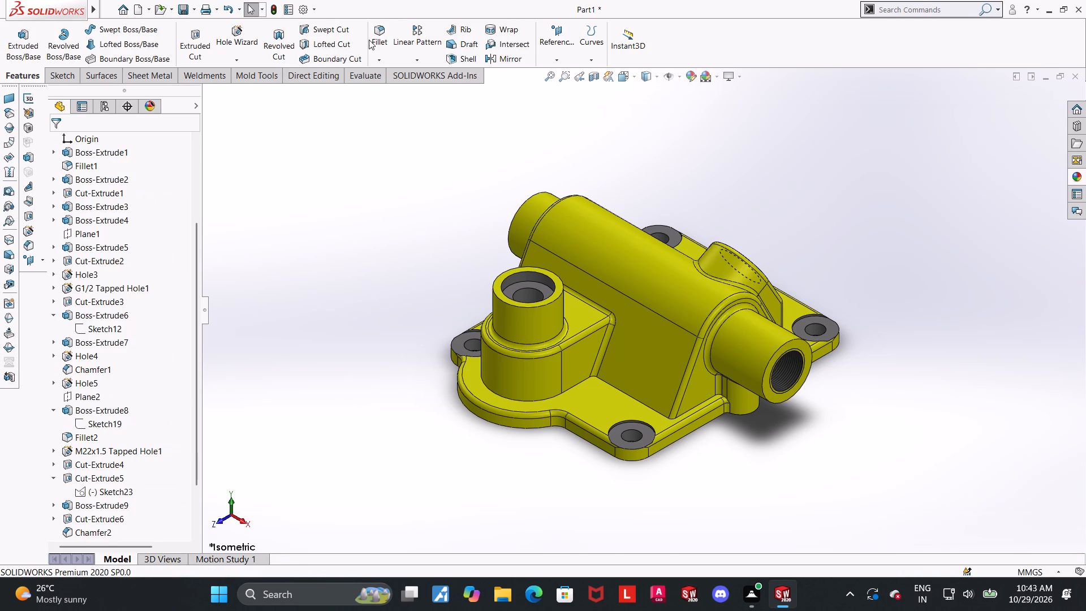
click(385, 38)
scroll(540, 329, down, 3)
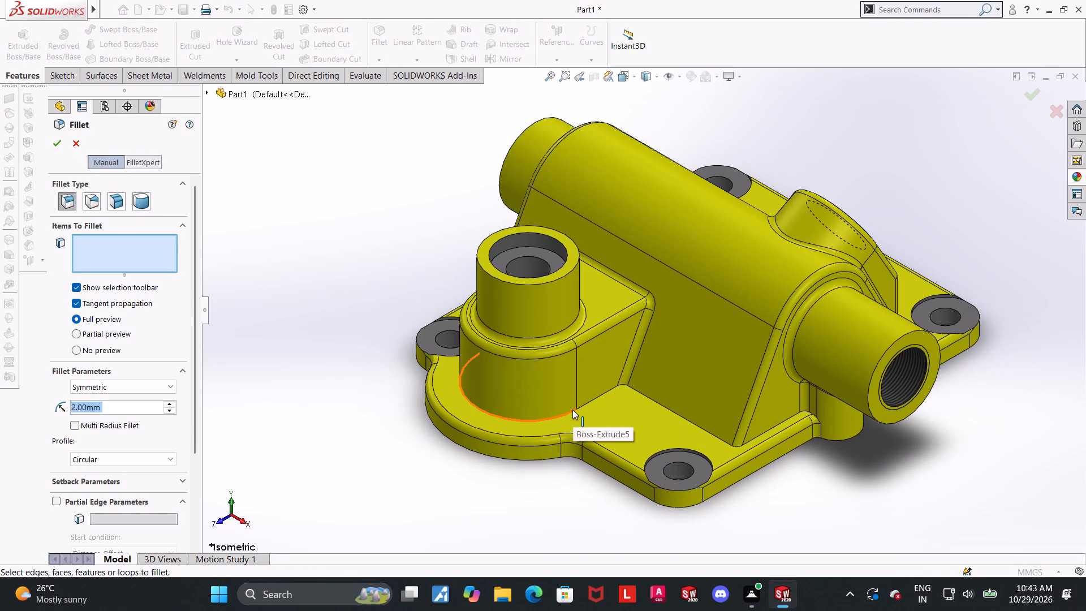
click(572, 410)
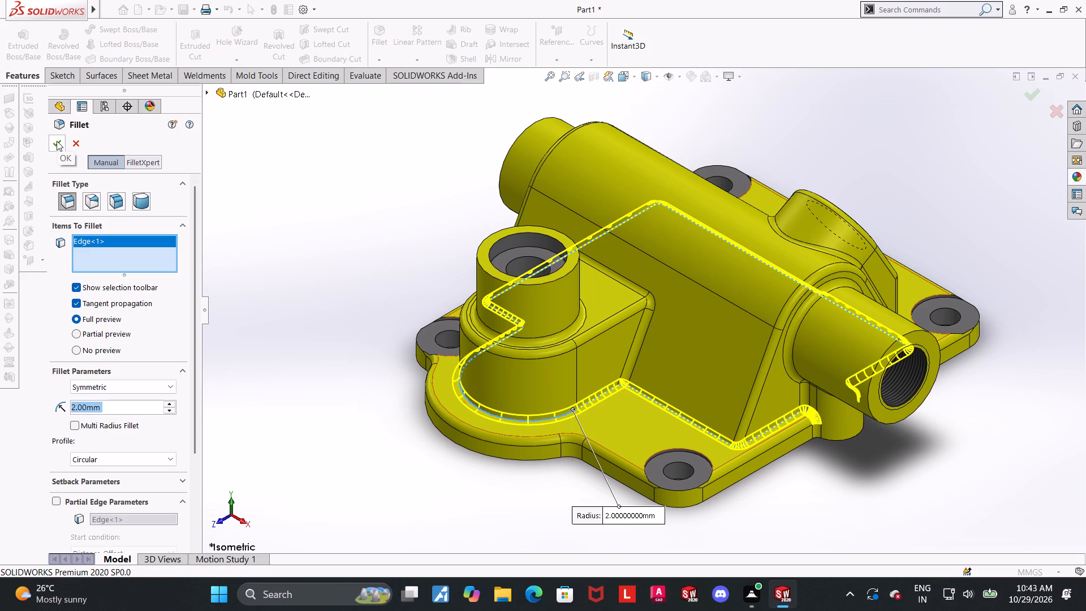
click(924, 461)
Examine the filleted housing from the vertical boss side and from the threaded side boss and flange underside.
scroll(925, 461, up, 2)
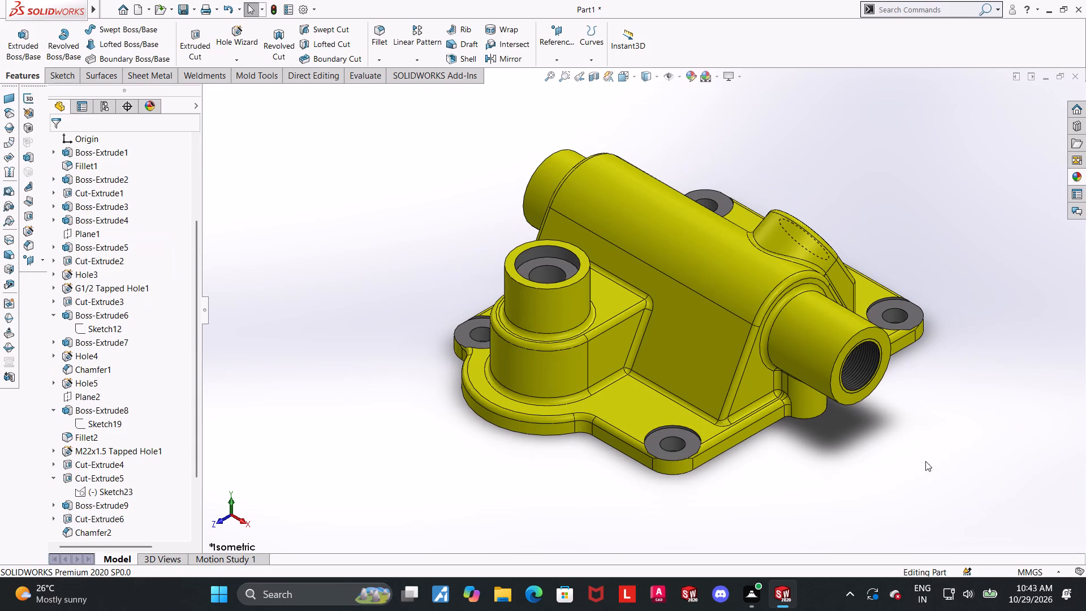
scroll(921, 371, up, 1)
scroll(807, 286, down, 2)
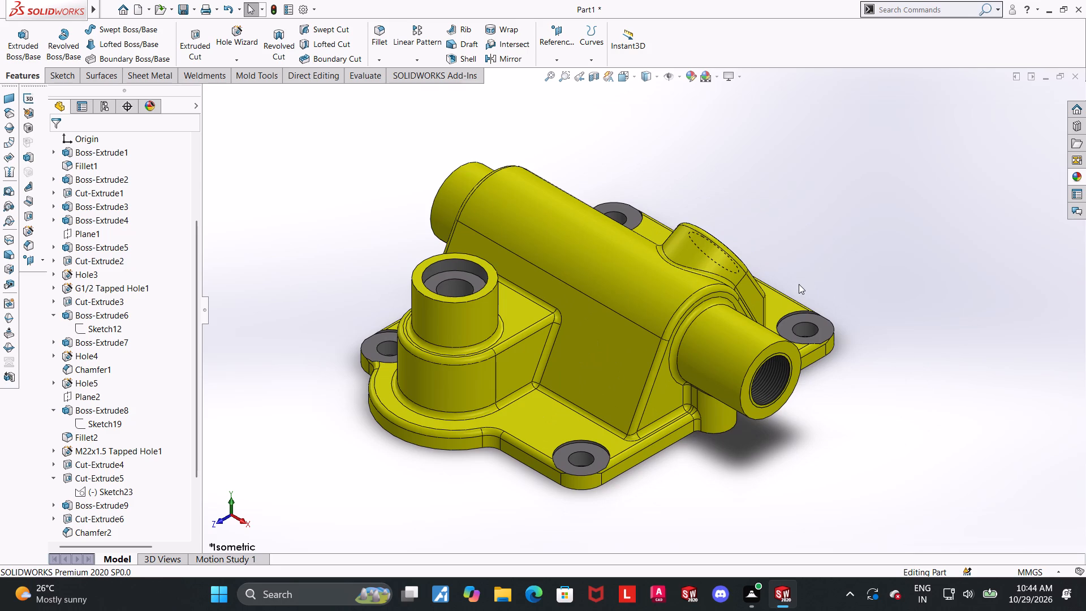
scroll(799, 284, up, 1)
scroll(624, 282, up, 1)
scroll(566, 290, down, 2)
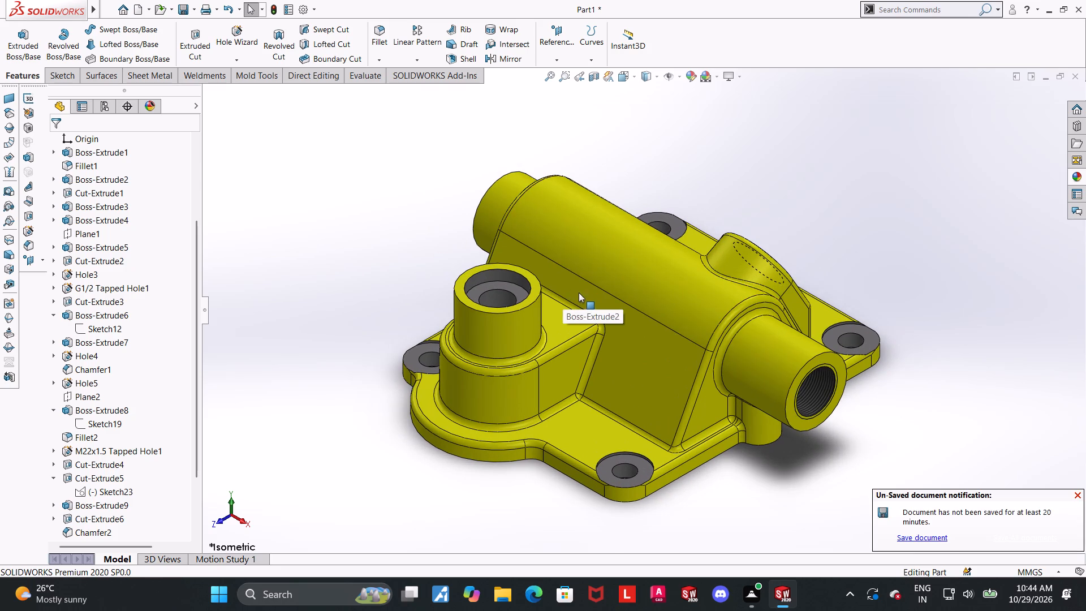
middle_drag(768, 405, 605, 361)
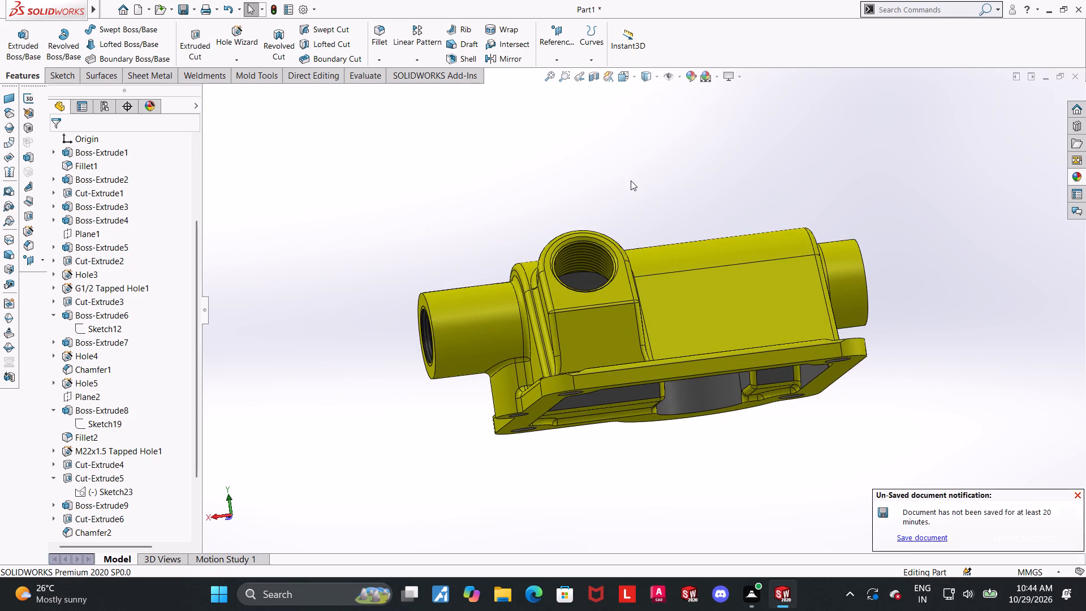
Examine the housing's exterior from the back, from above and around the small boss beneath the threaded end cylinder.
click(617, 75)
click(541, 390)
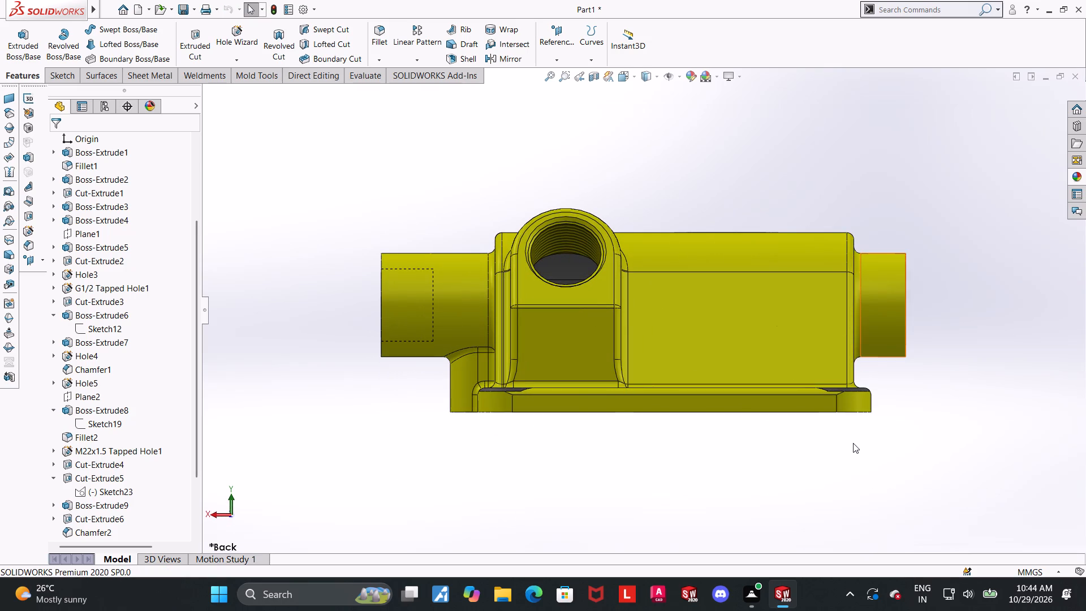
scroll(517, 400, down, 2)
scroll(726, 227, up, 2)
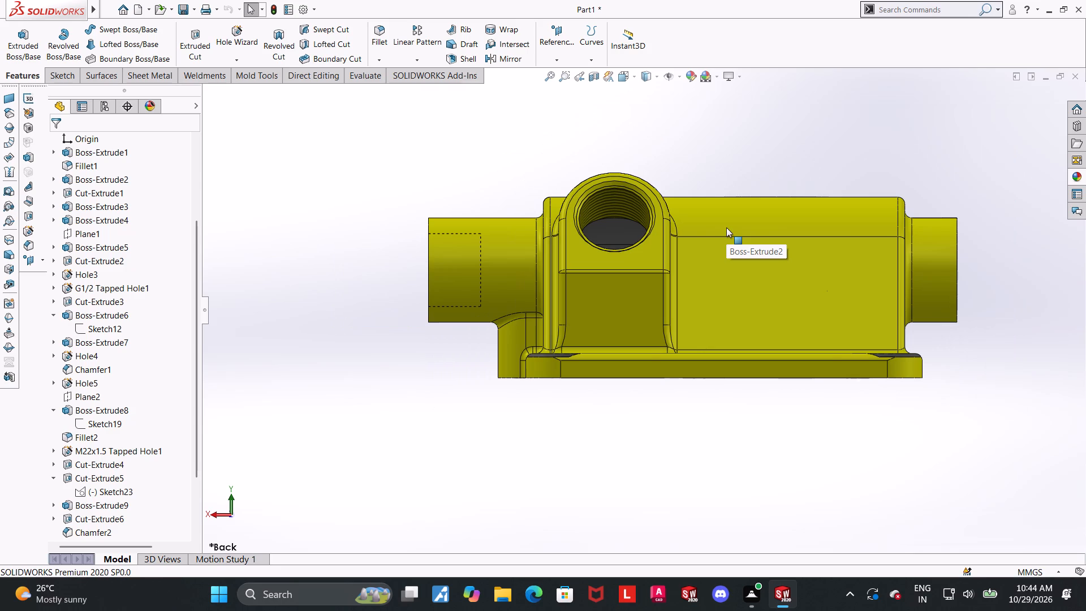
scroll(726, 227, up, 1)
middle_drag(732, 254, 678, 407)
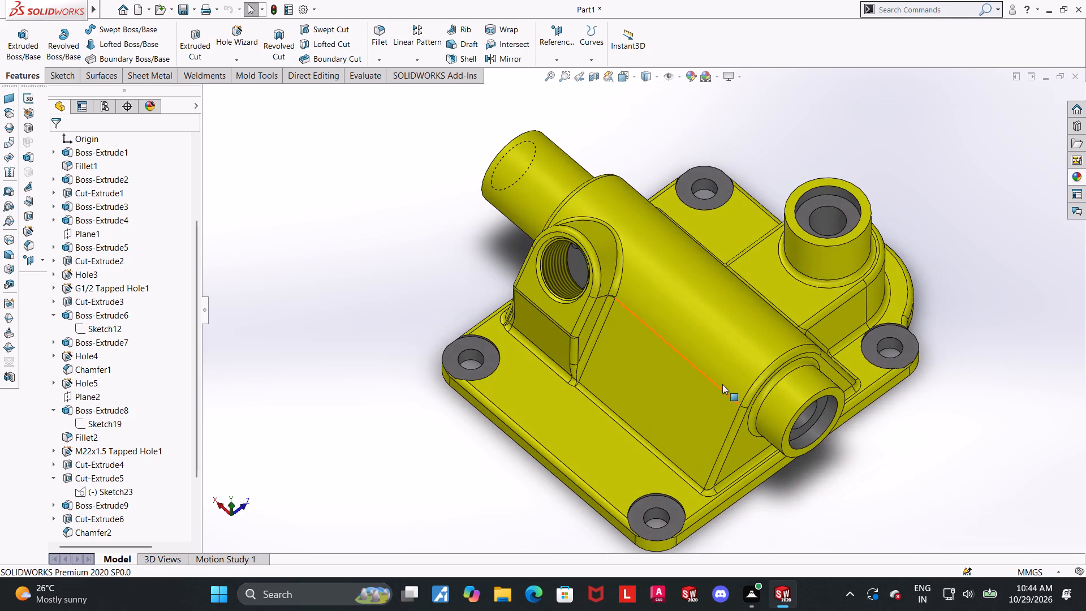
scroll(735, 390, up, 2)
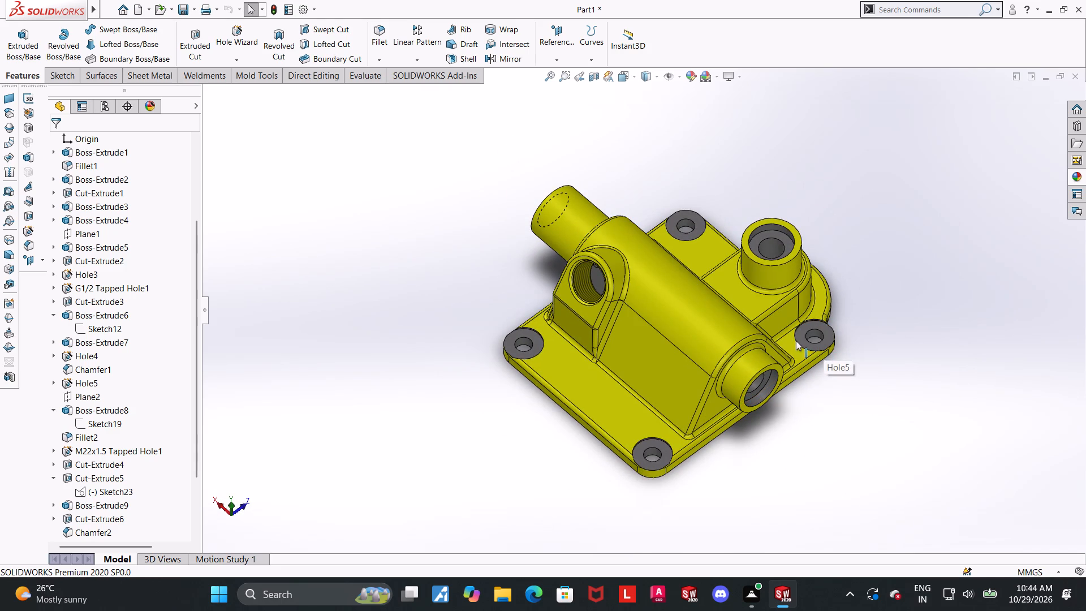
middle_drag(793, 339, 777, 325)
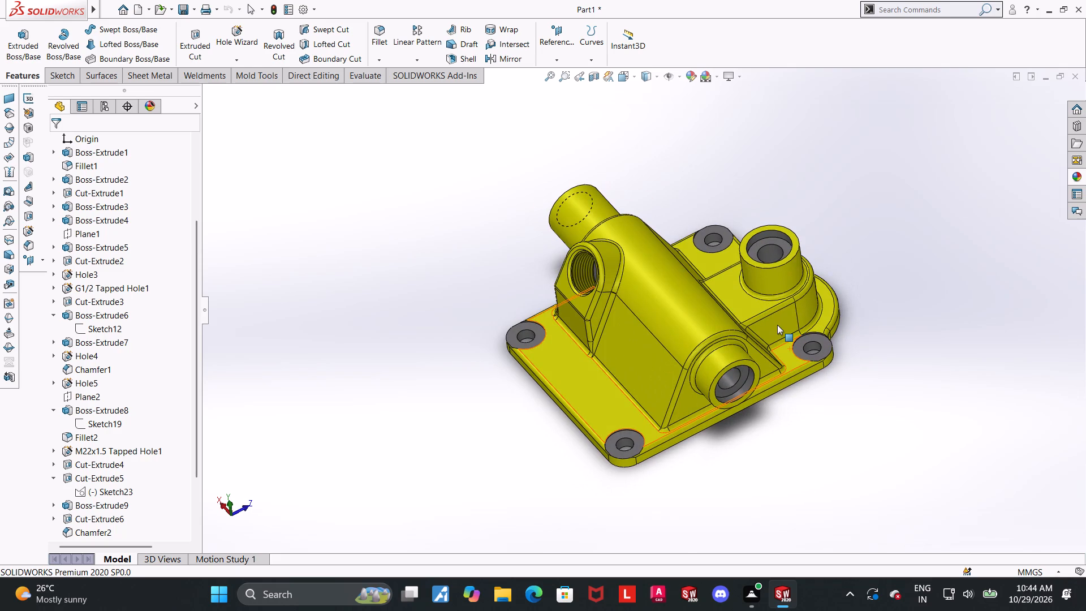
middle_drag(808, 505, 1035, 433)
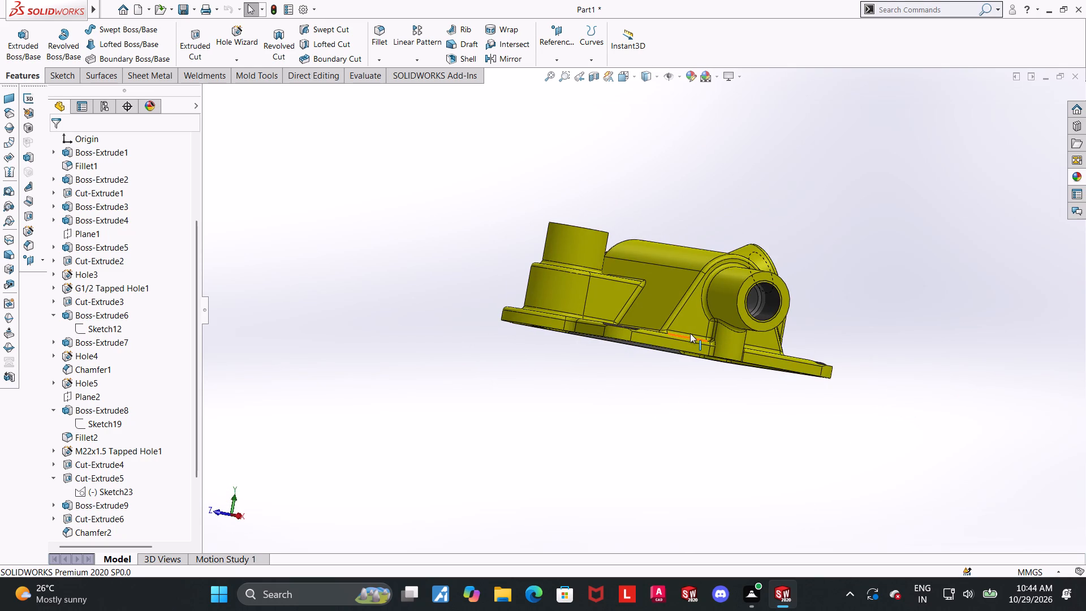
scroll(687, 337, down, 2)
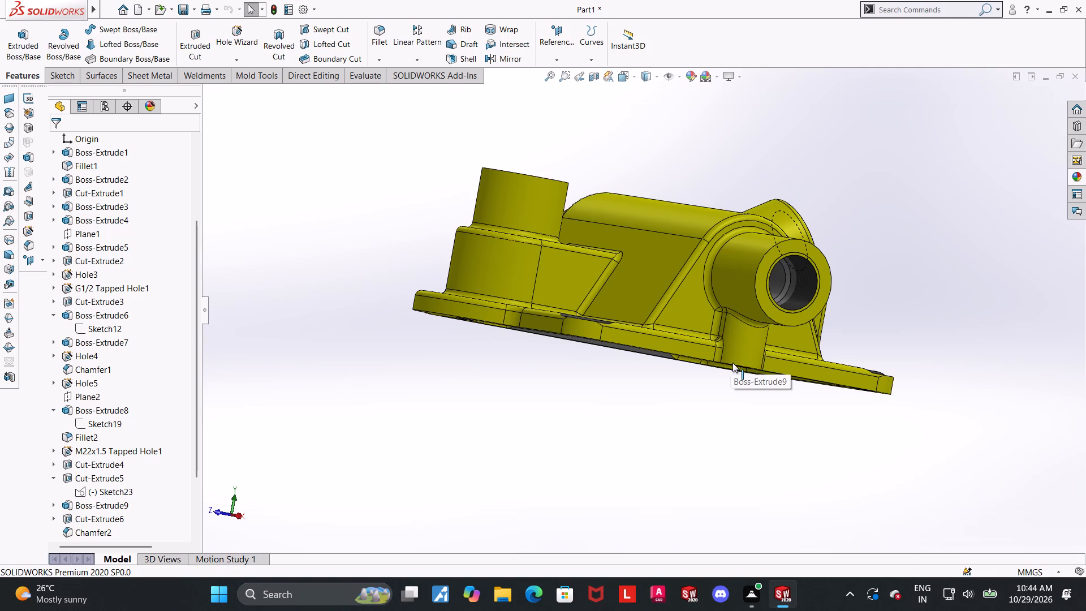
scroll(745, 330, down, 3)
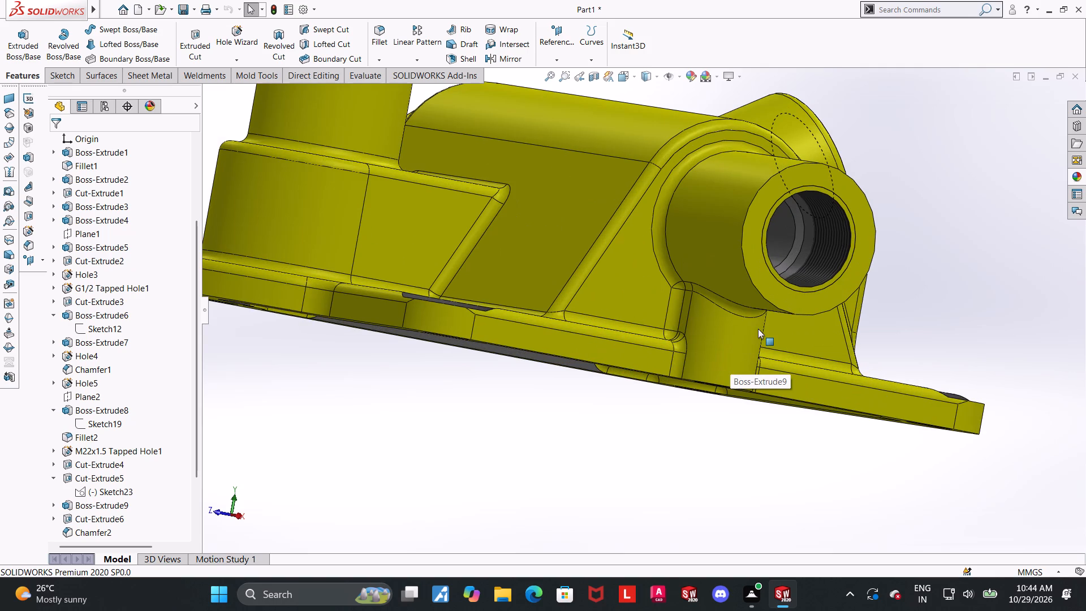
scroll(738, 314, down, 1)
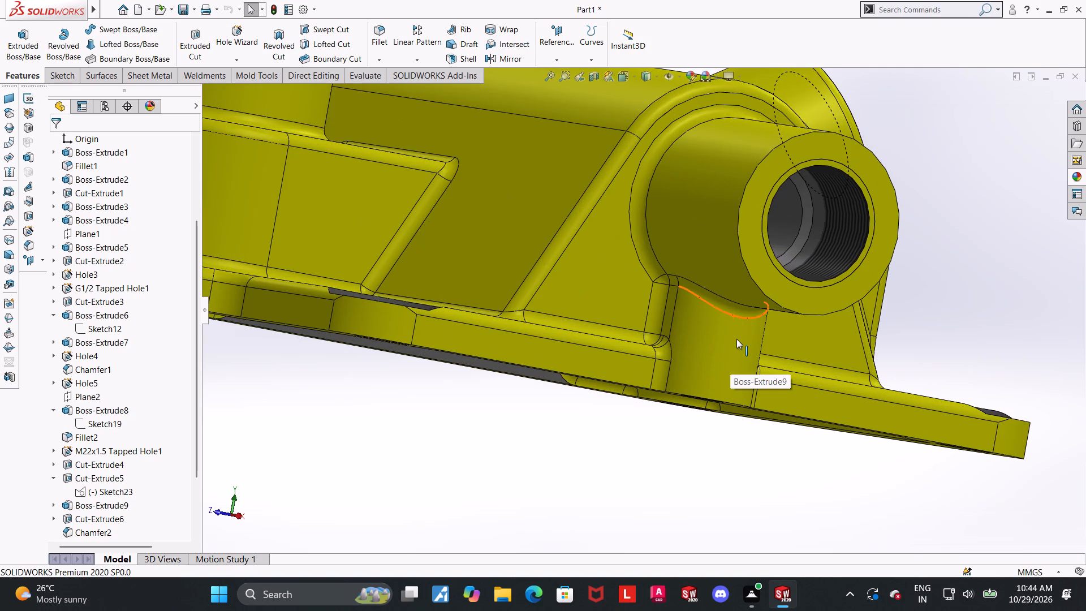
scroll(736, 339, up, 4)
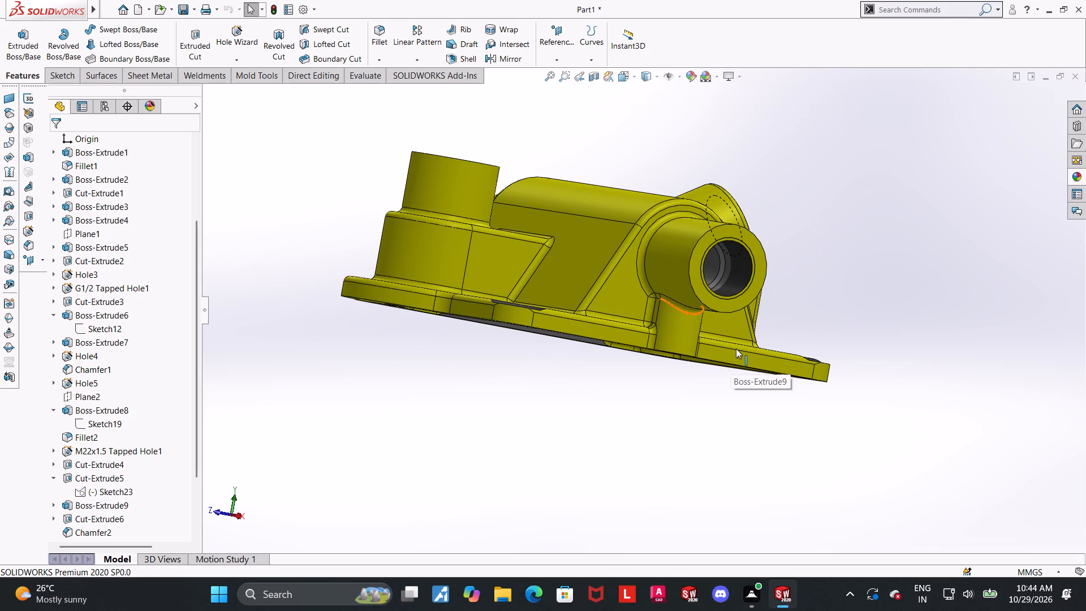
key(ctrl+7)
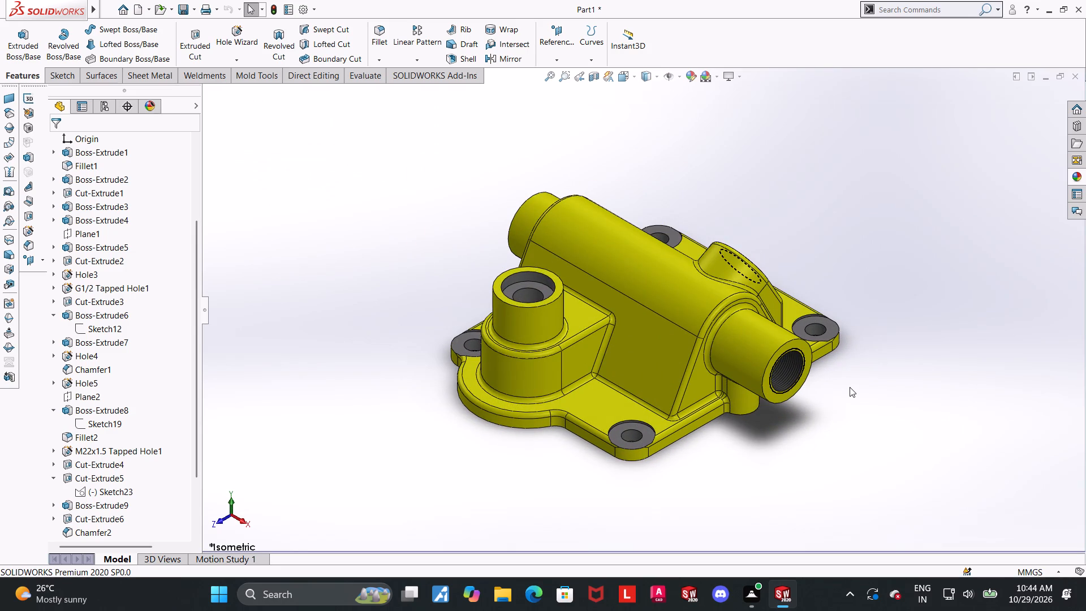
Examine the housing's flange underside and inner cavity from several angles, including the pocket beneath the vertical boss.
middle_drag(727, 401, 769, 161)
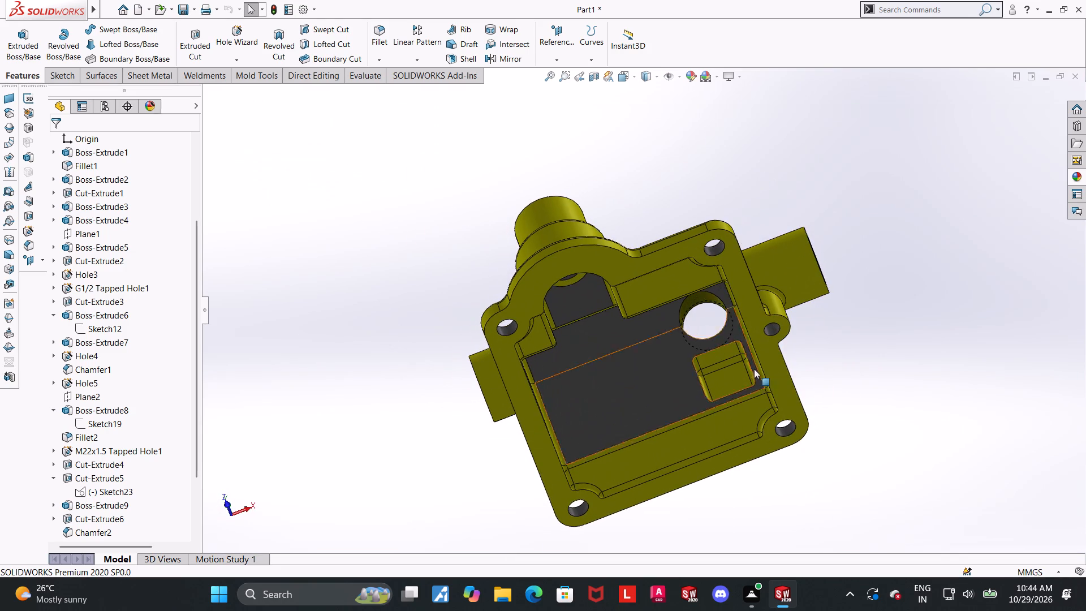
middle_drag(751, 379, 727, 276)
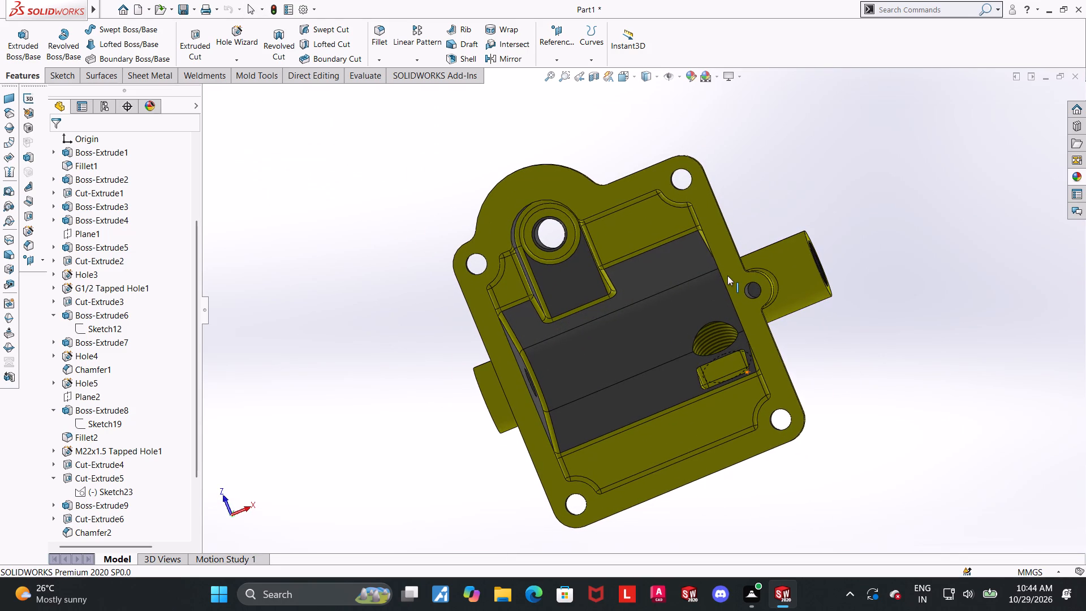
middle_drag(728, 280, 750, 283)
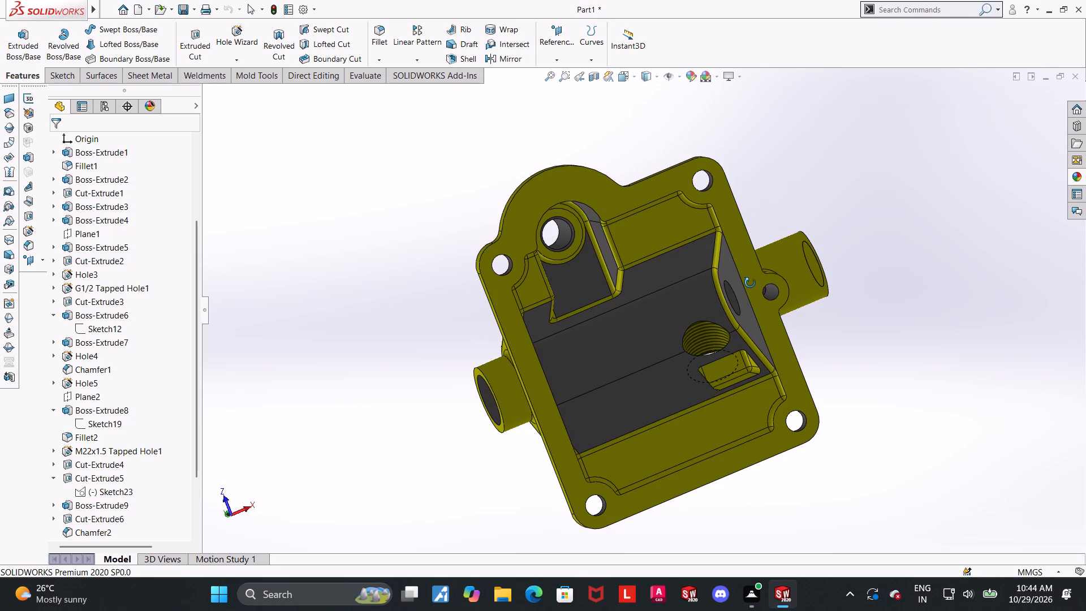
middle_drag(750, 283, 708, 273)
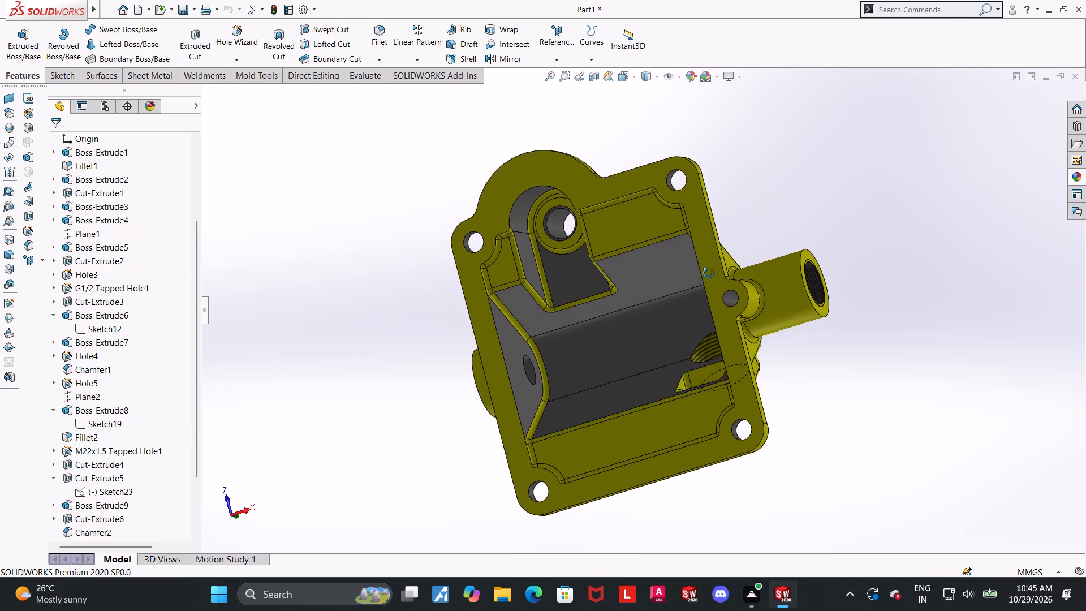
middle_drag(708, 273, 661, 285)
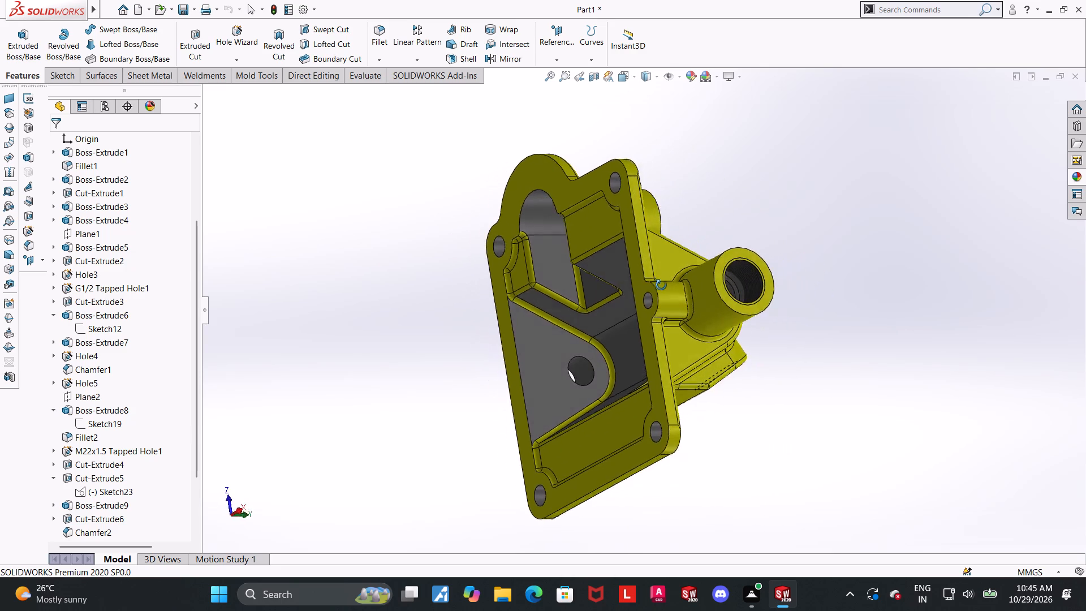
middle_drag(661, 285, 688, 334)
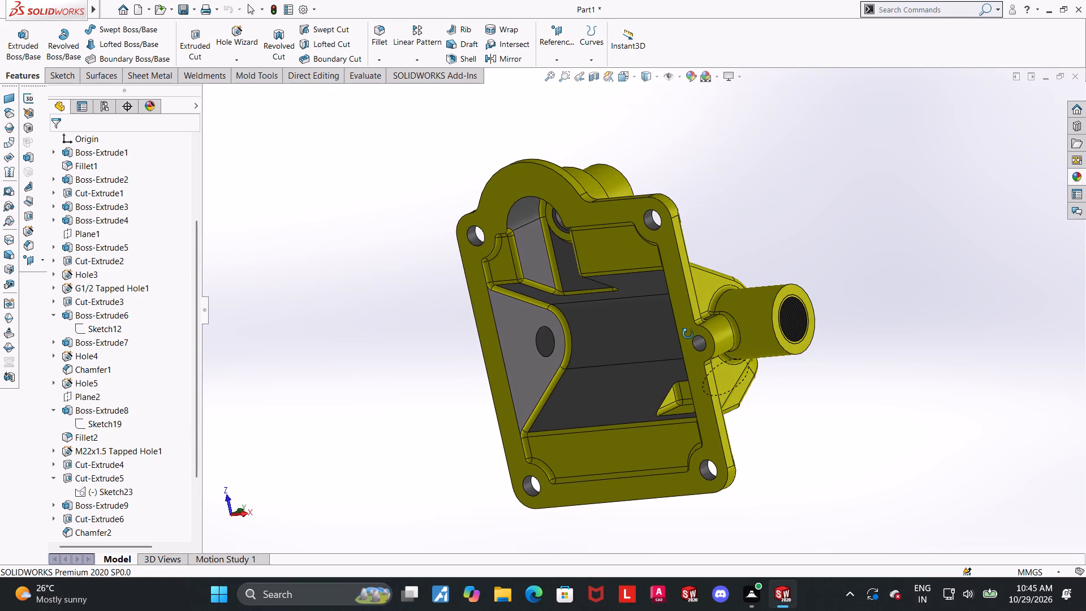
middle_drag(688, 334, 725, 312)
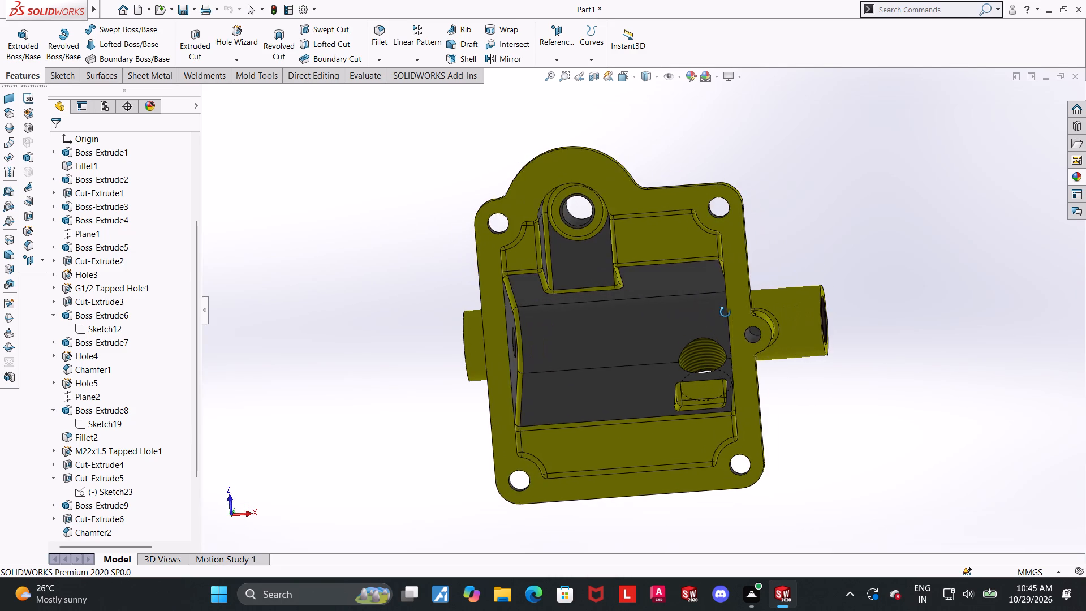
middle_drag(725, 312, 768, 207)
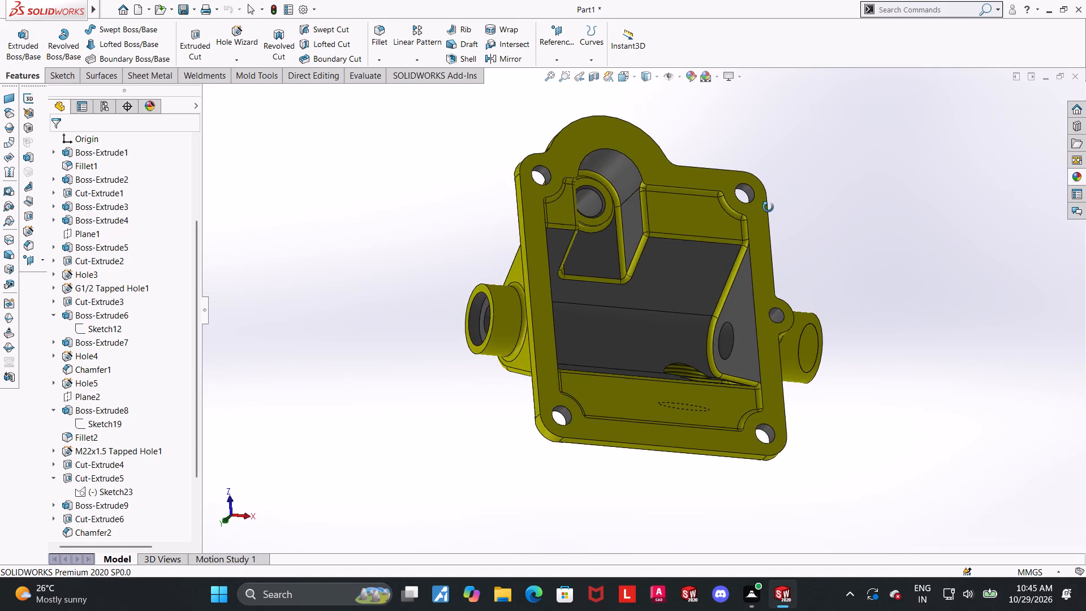
middle_drag(768, 207, 713, 245)
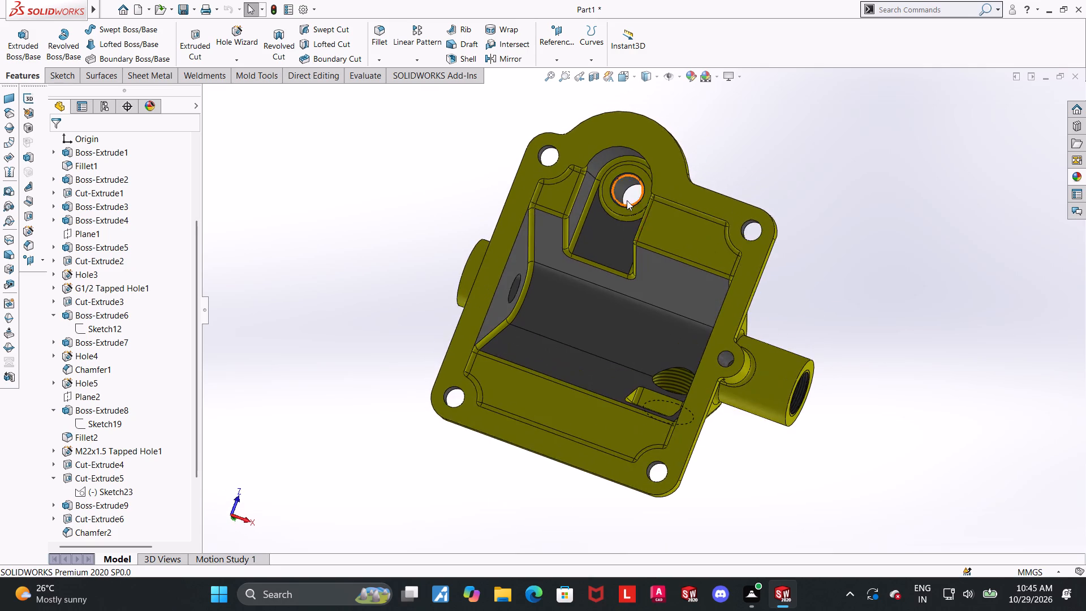
Colour the two side walls and rounded end face of the cavity pocket beneath the vertical boss yellow, and return to the isometric view.
scroll(627, 200, down, 5)
middle_drag(637, 319, 633, 297)
ctrl+click(518, 207)
ctrl+click(561, 156)
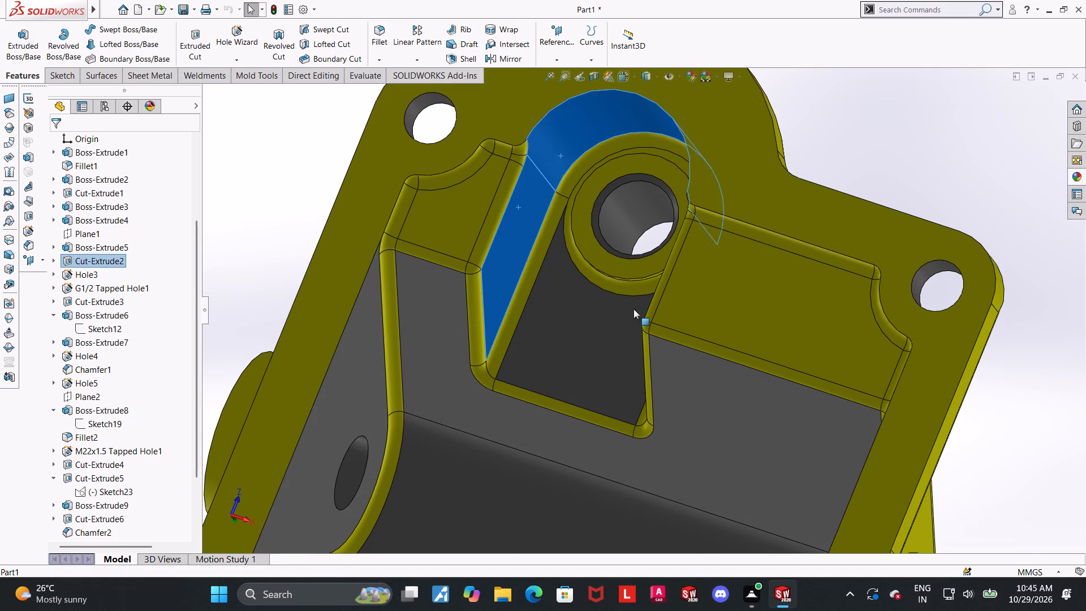
middle_drag(641, 309, 704, 319)
ctrl+click(702, 306)
right_click(299, 261)
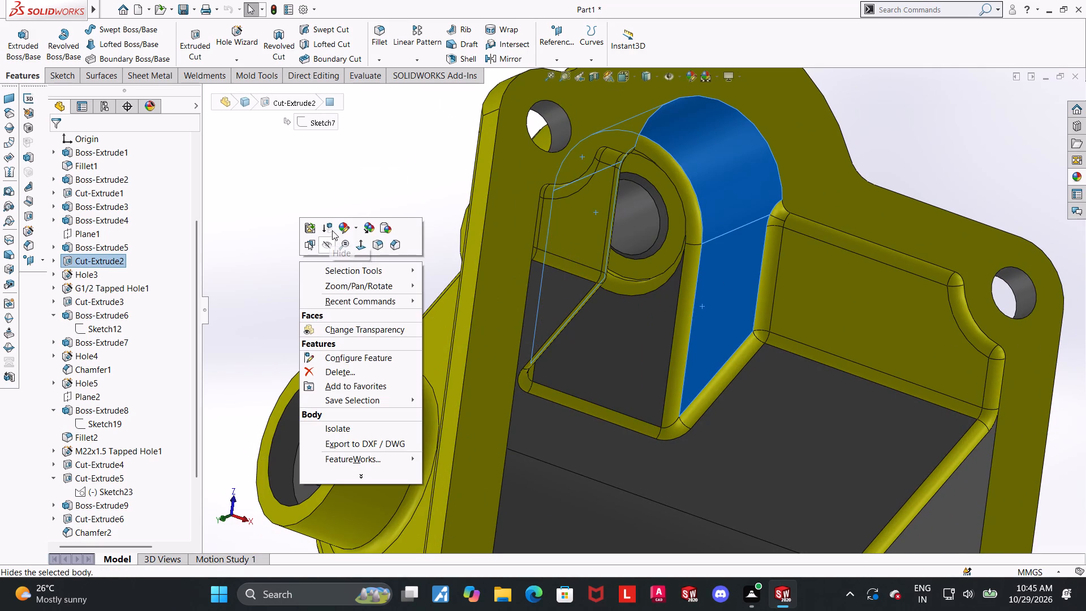
click(341, 228)
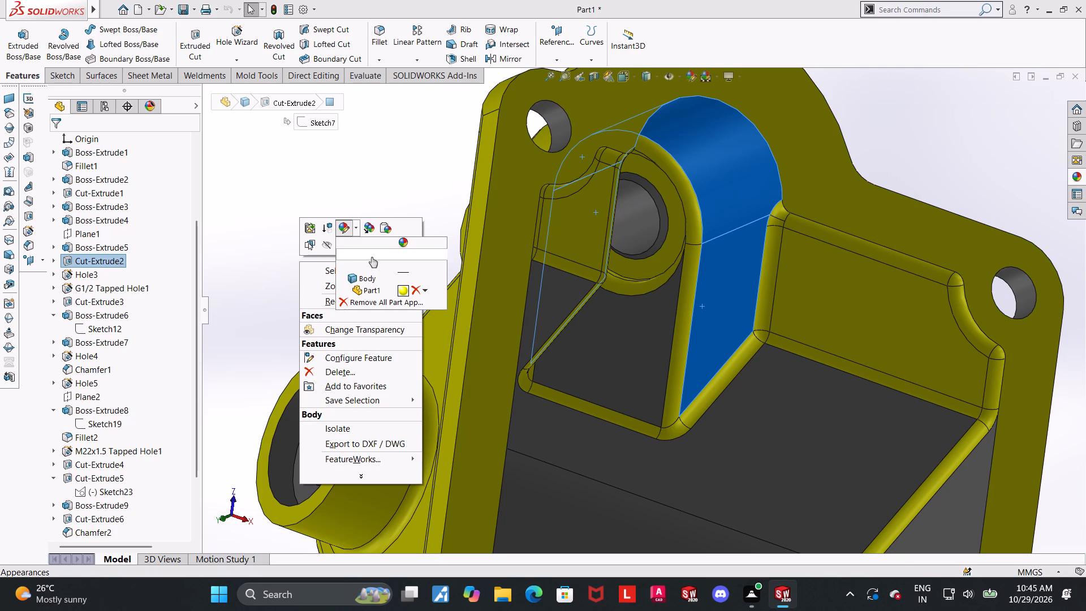
click(372, 257)
click(108, 426)
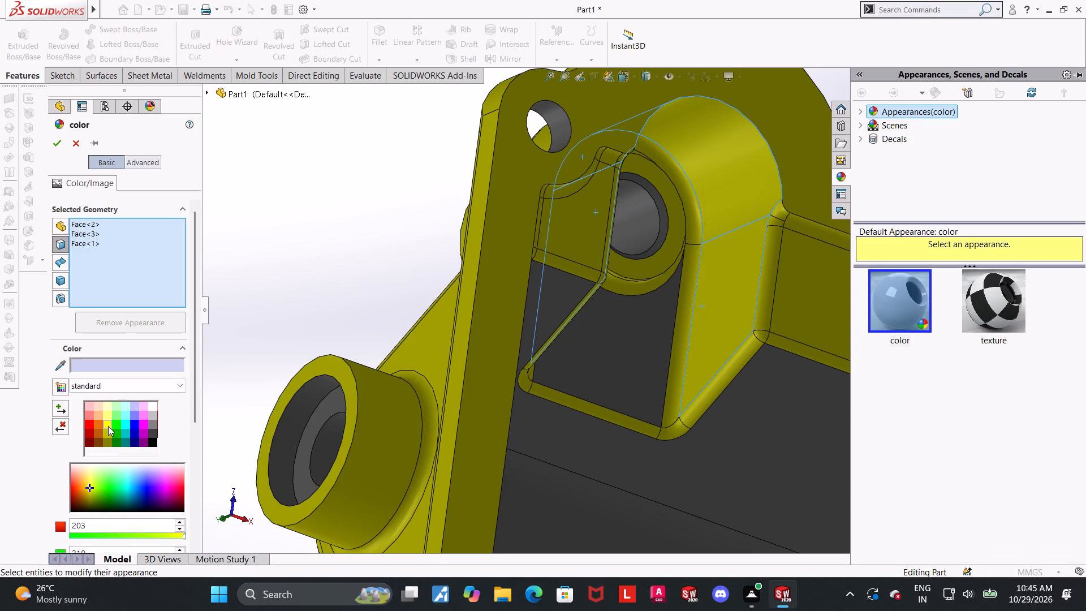
click(55, 144)
scroll(317, 218, up, 5)
middle_drag(655, 336, 586, 336)
click(805, 260)
scroll(822, 351, up, 3)
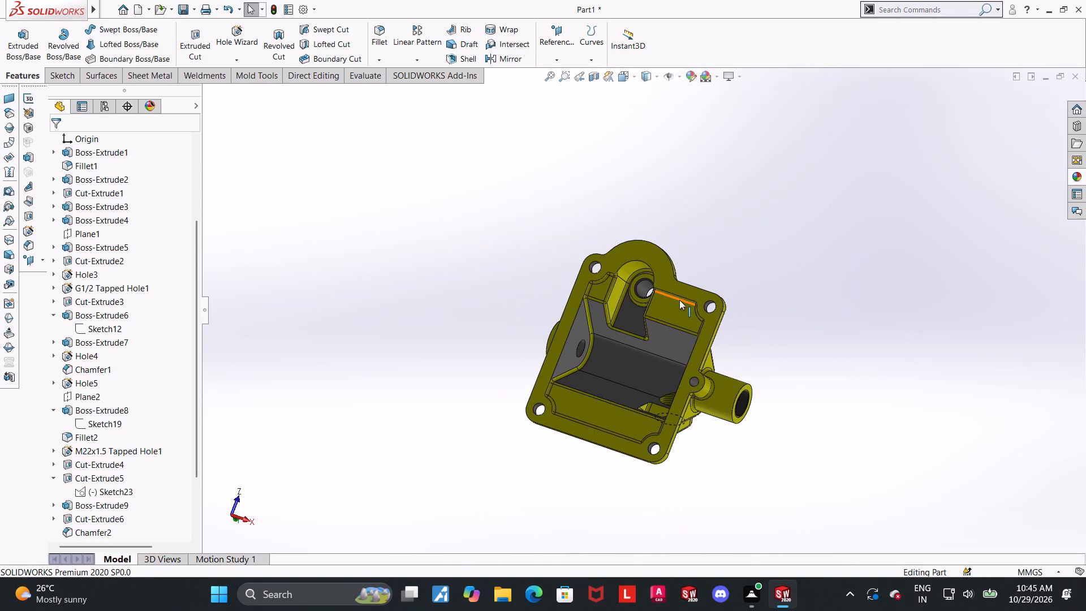
key(ctrl+7)
click(900, 399)
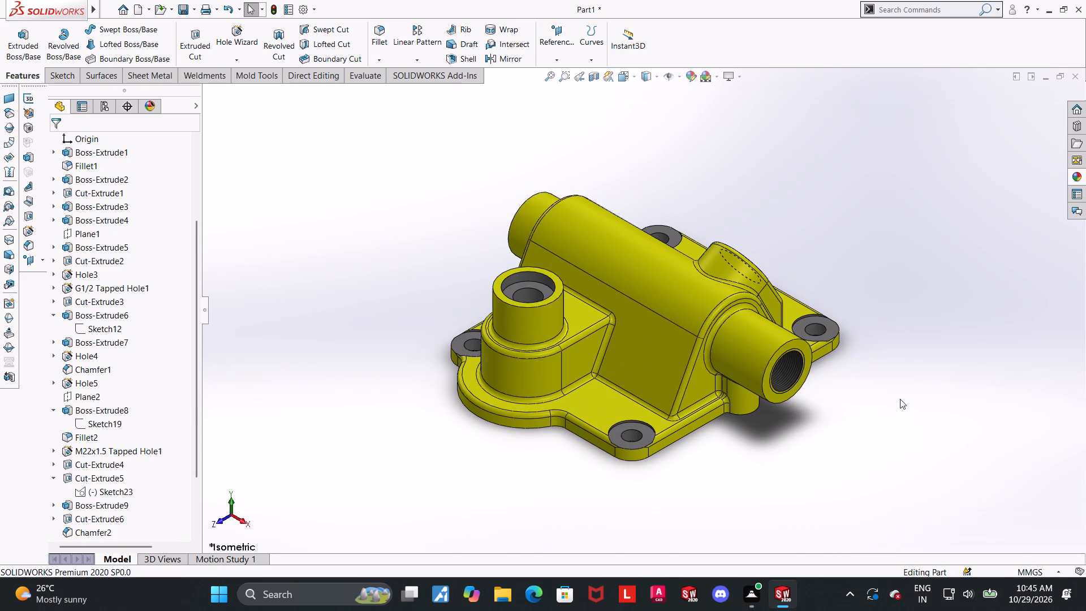
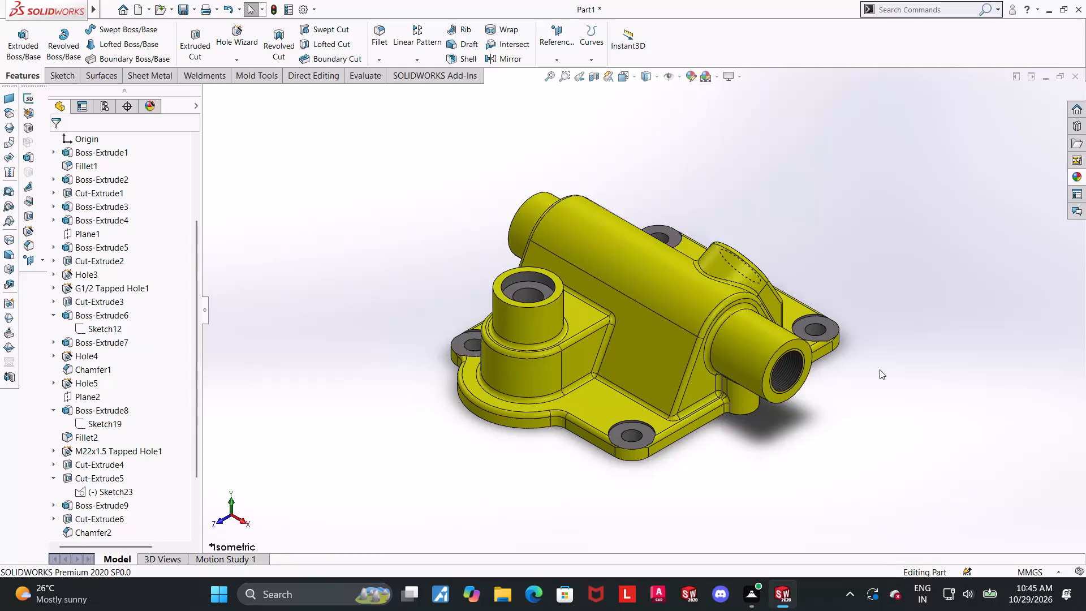
Set the part's display style to Hidden Lines Removed.
click(644, 75)
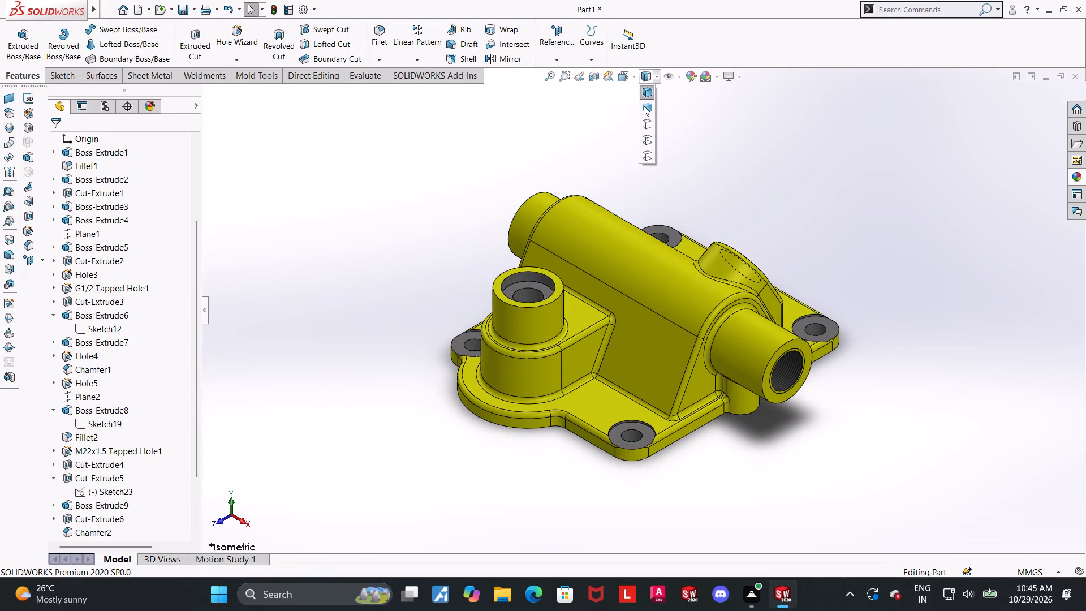
click(645, 130)
Examine the housing's line display from directly above and in the standard Right view.
click(629, 80)
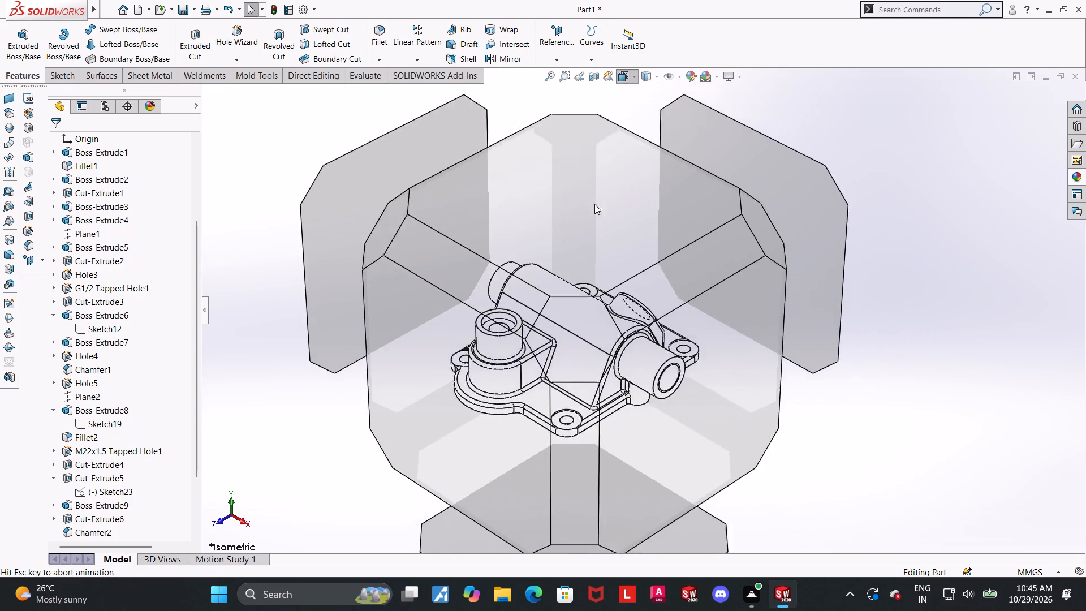
click(527, 283)
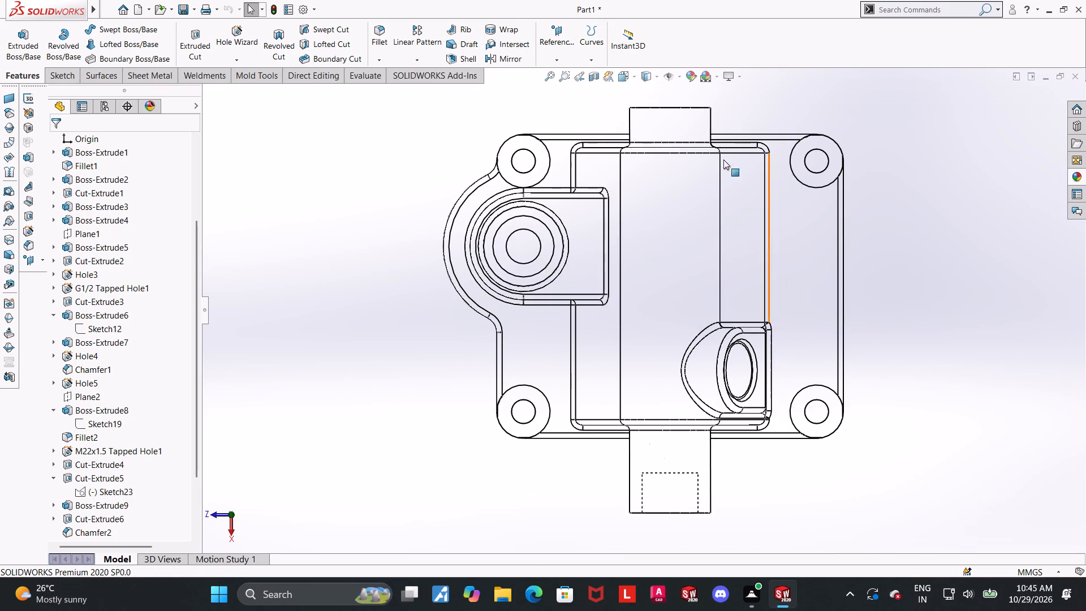
click(651, 79)
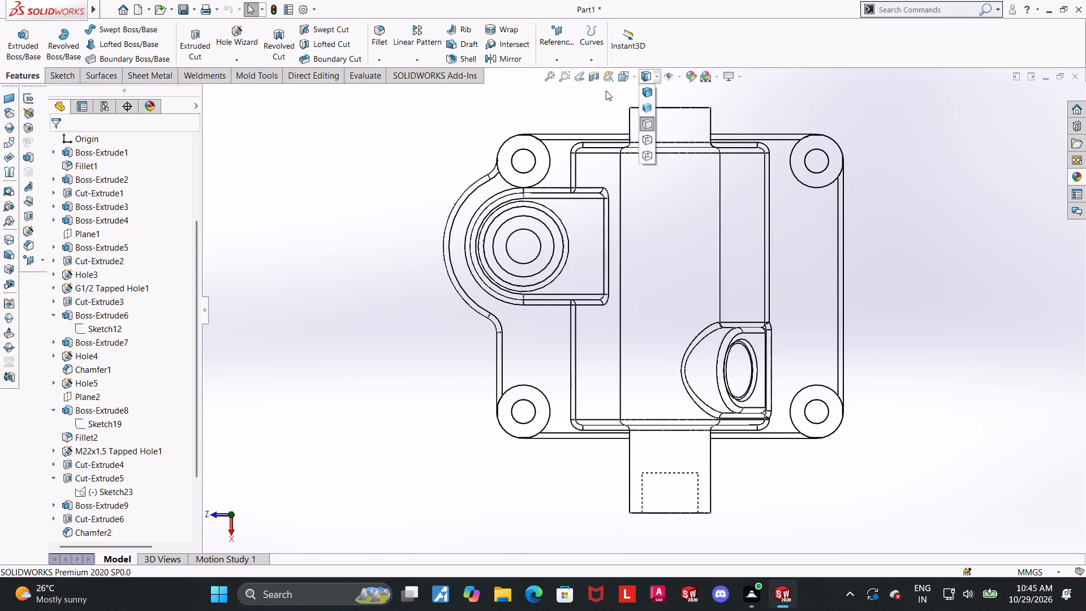
click(606, 91)
click(625, 76)
middle_drag(572, 410, 576, 325)
click(568, 459)
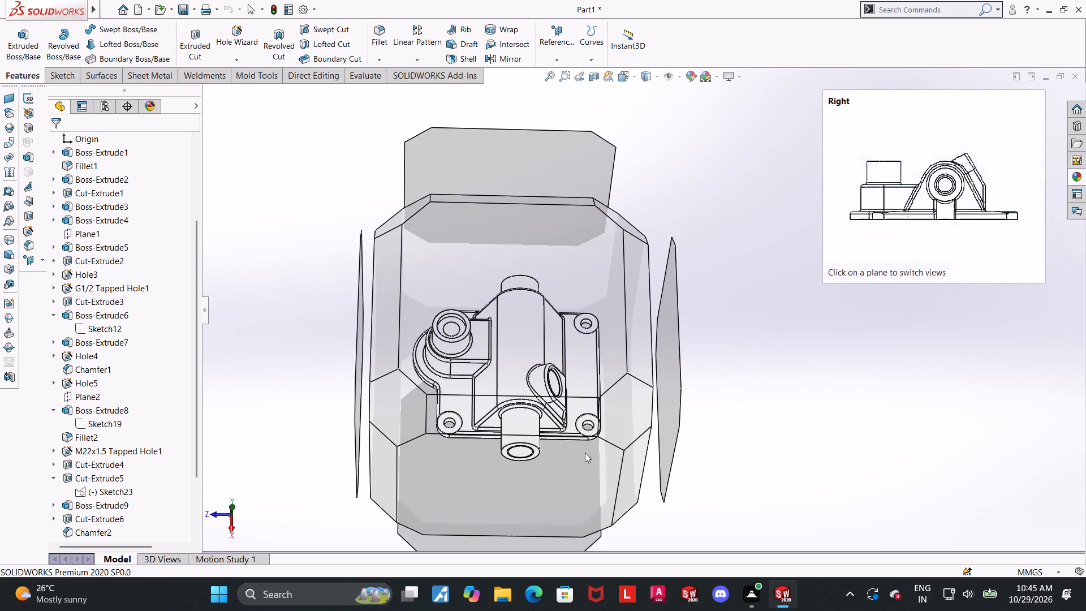
click(971, 324)
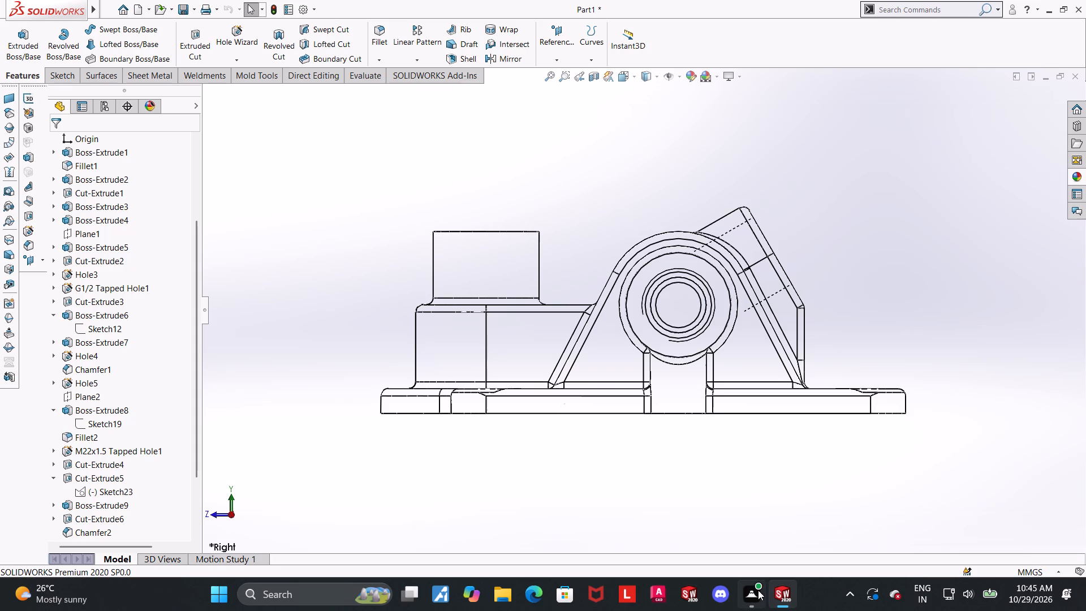
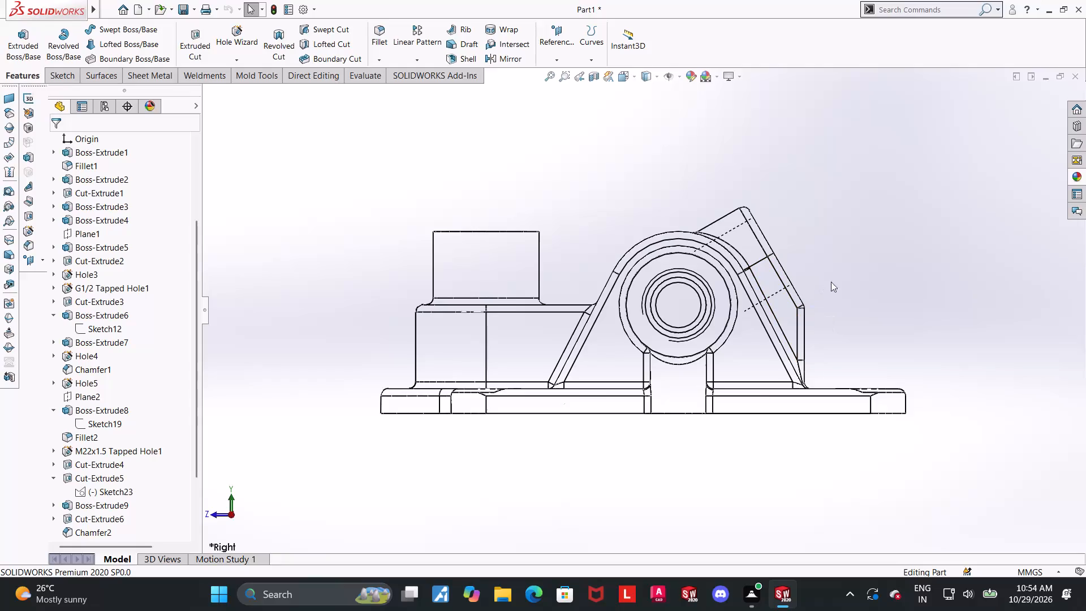
Examine the housing's line display from directly above and in the standard Front view.
middle_drag(874, 251, 867, 291)
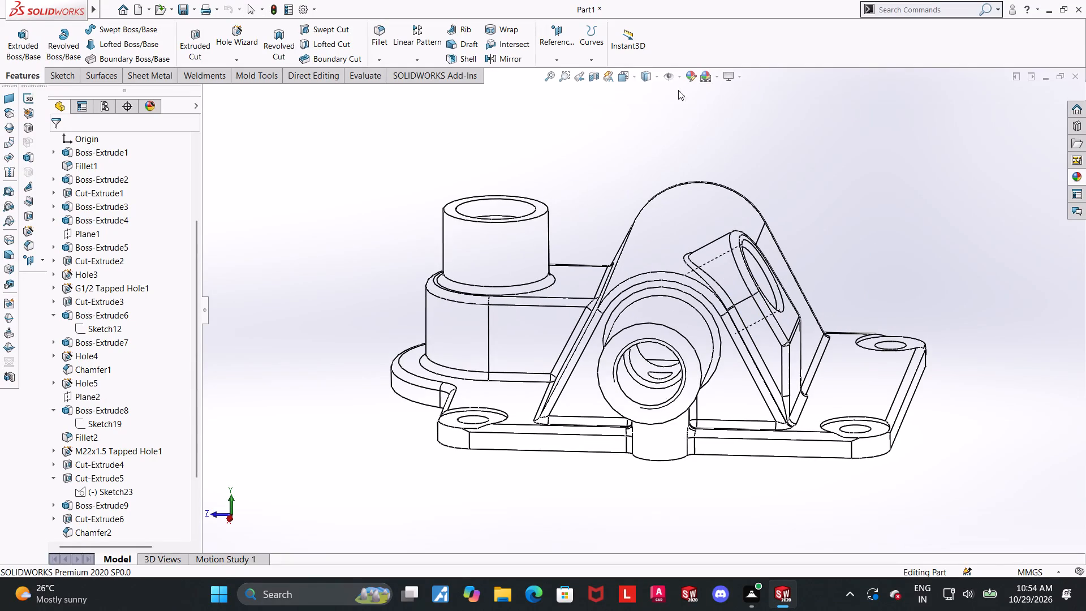
click(620, 68)
click(622, 75)
click(528, 267)
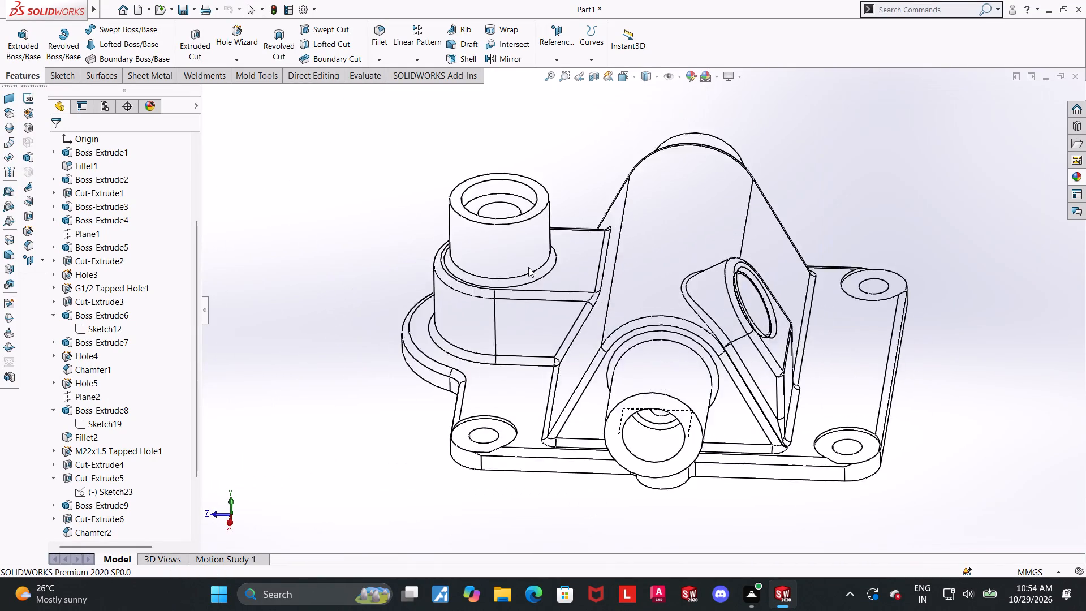
click(630, 80)
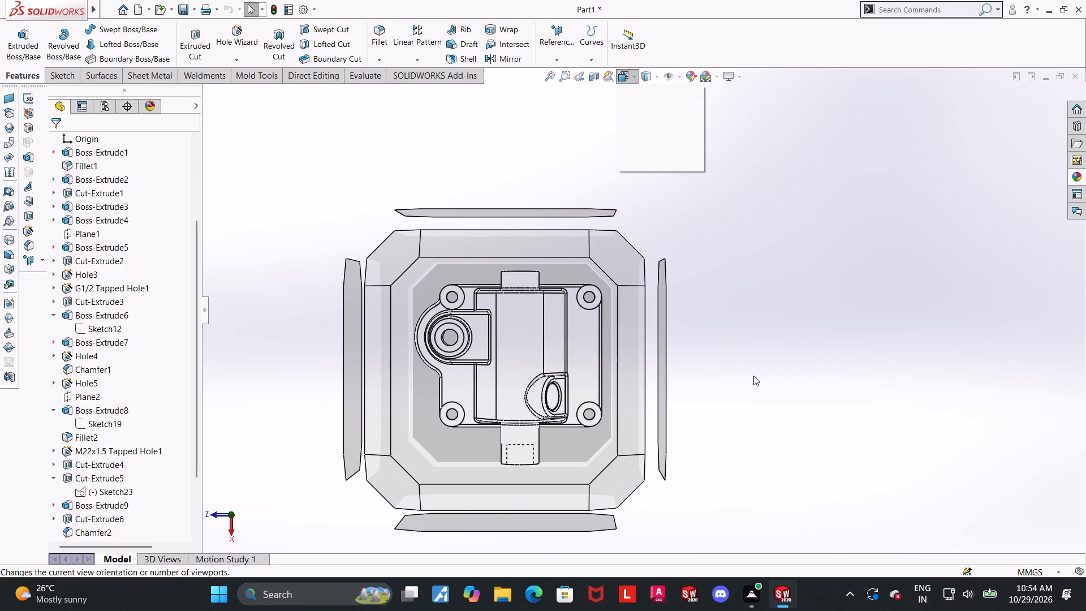
middle_drag(751, 373, 863, 150)
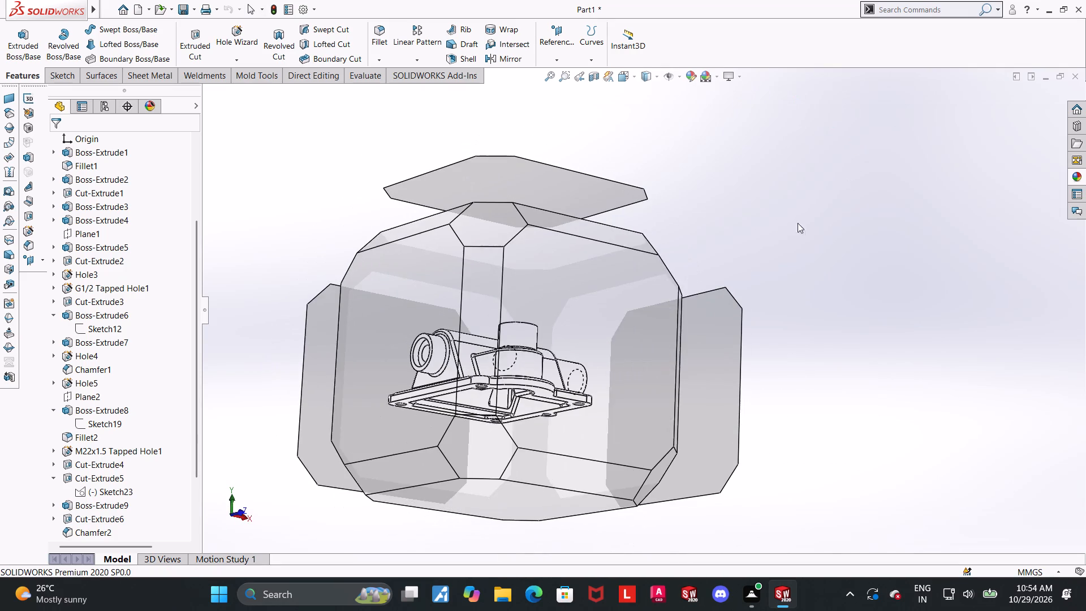
click(624, 310)
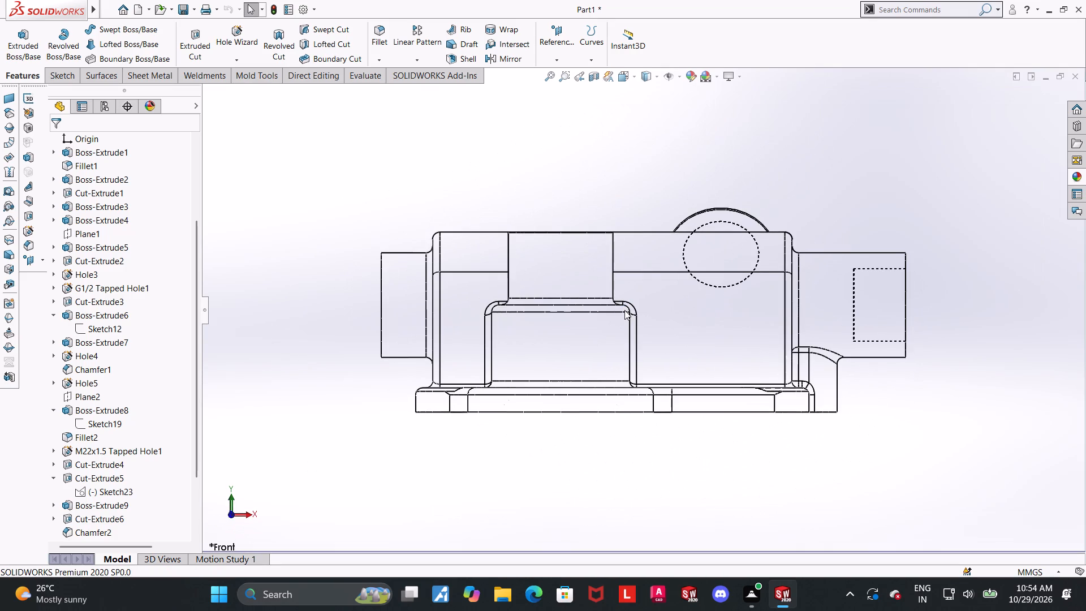
scroll(747, 331, up, 2)
middle_drag(757, 322, 748, 321)
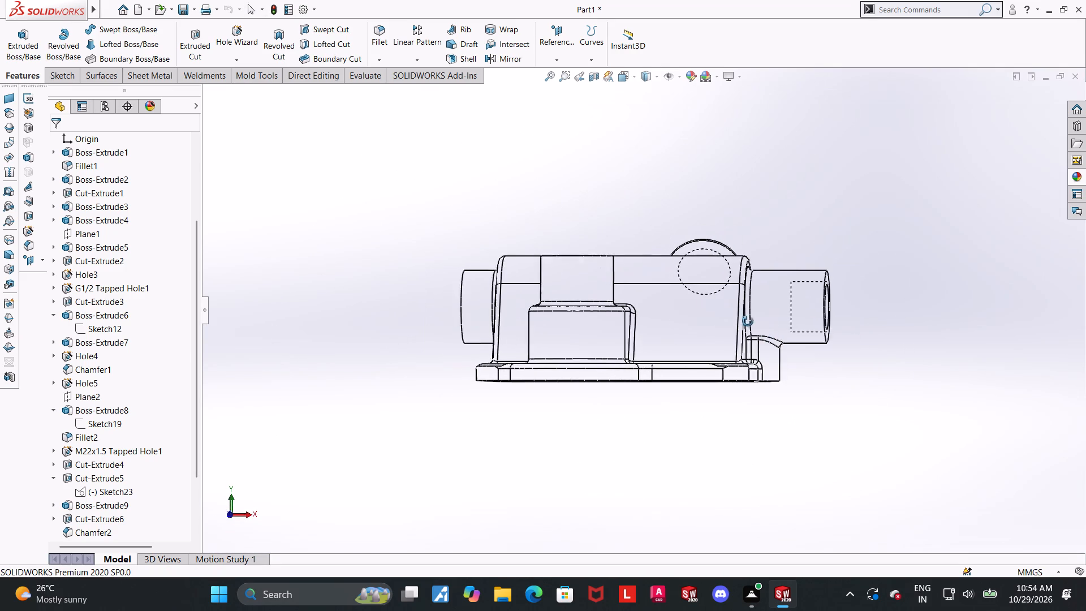
middle_drag(748, 321, 739, 321)
Examine the housing's line display from an angled side view and in the standard Bottom view.
middle_drag(798, 291, 695, 321)
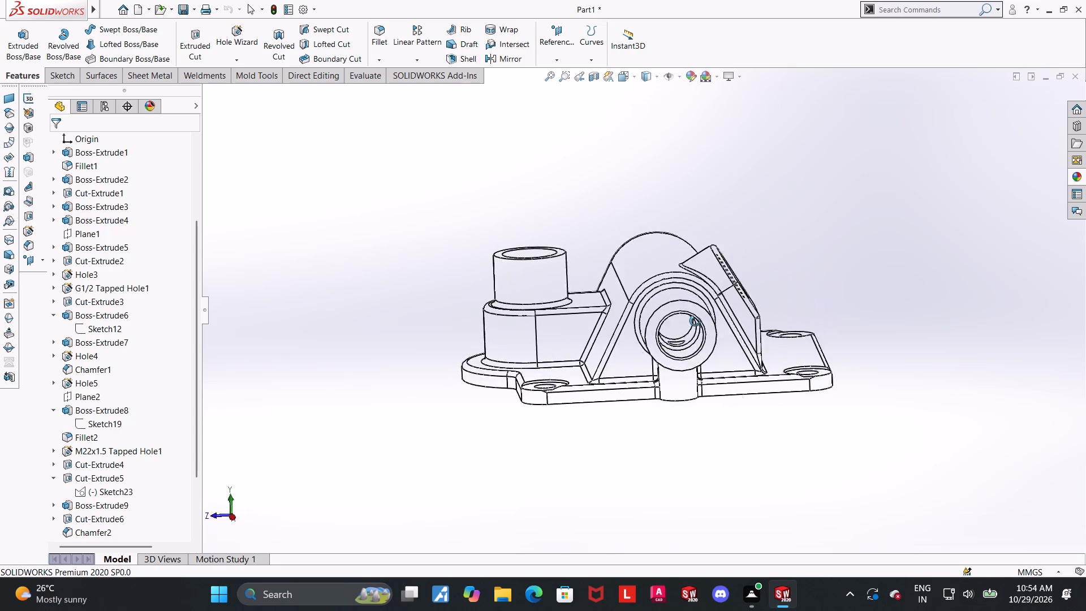
middle_drag(695, 321, 499, 348)
click(629, 82)
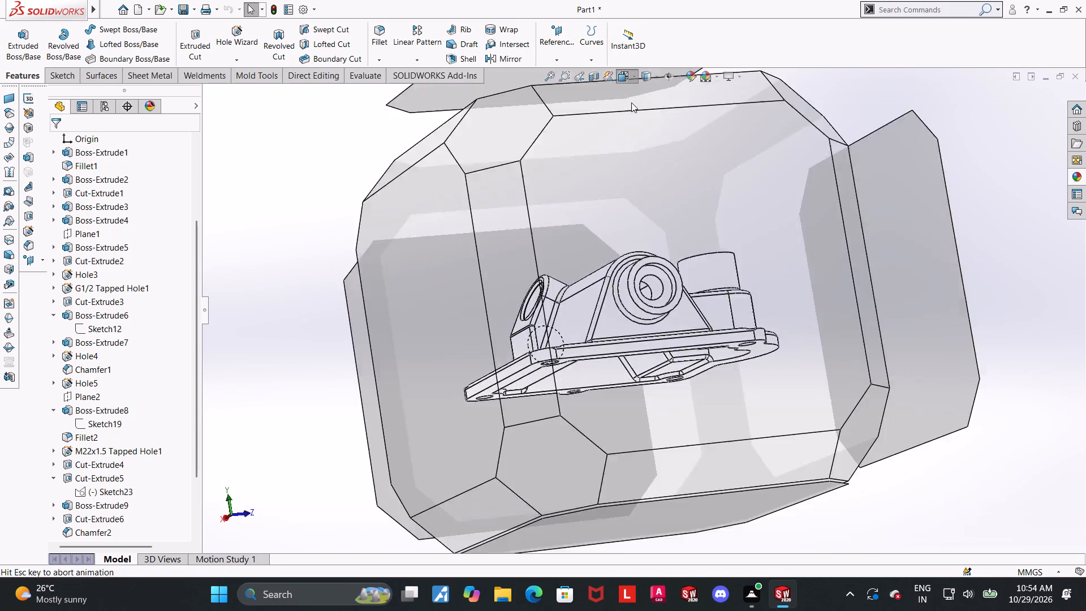
click(641, 315)
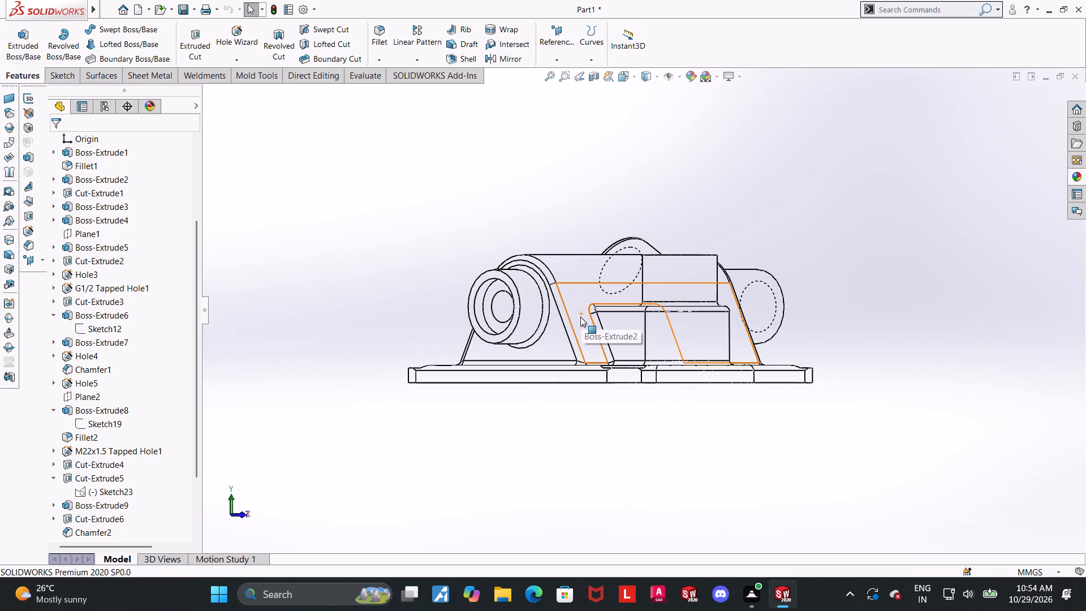
scroll(580, 317, up, 1)
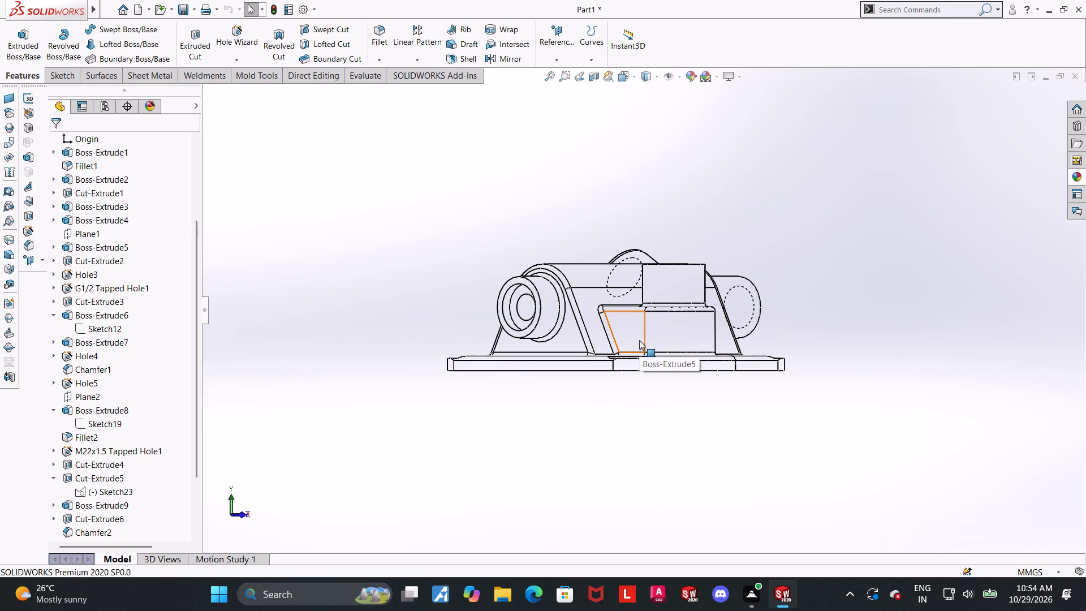
middle_drag(635, 389, 623, 252)
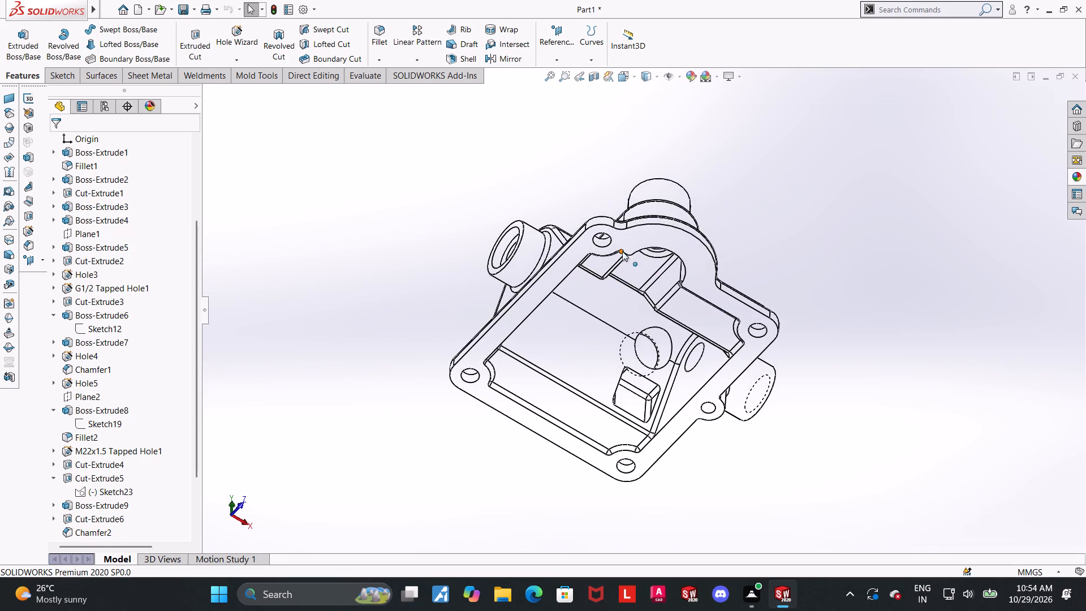
click(622, 76)
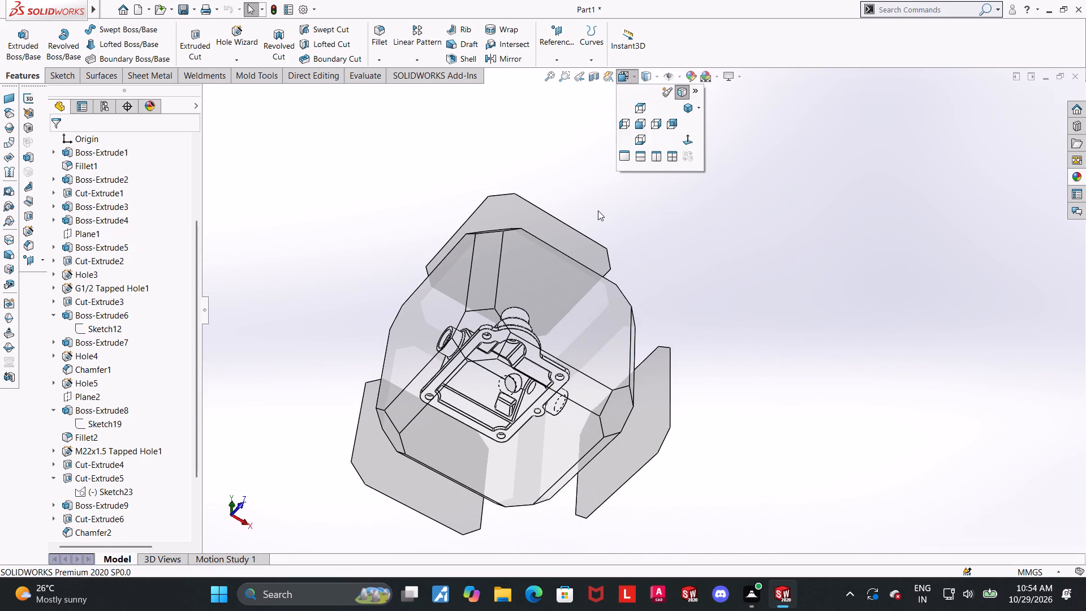
click(497, 445)
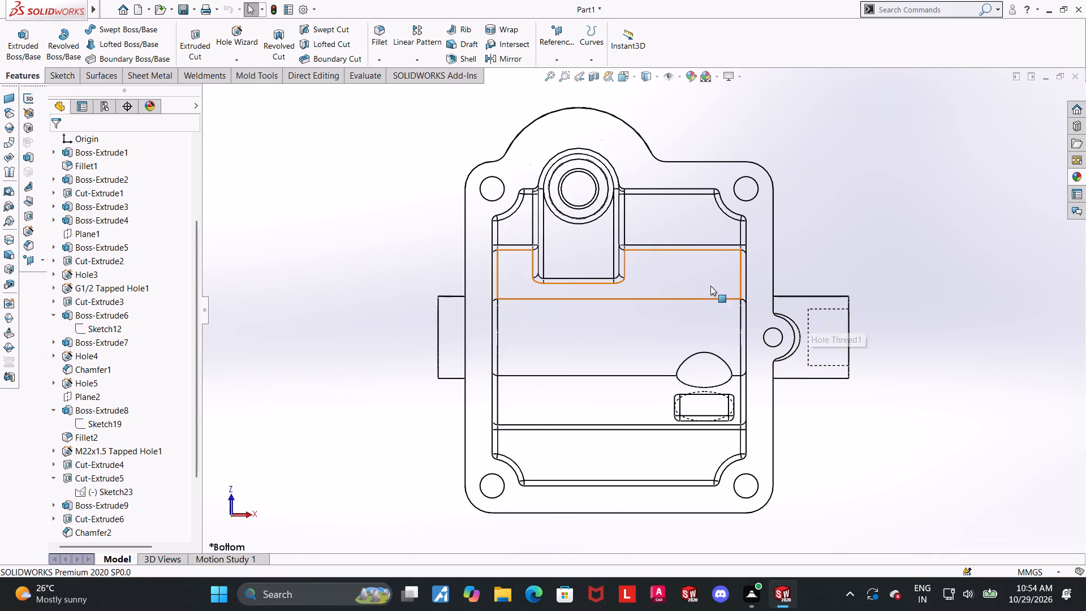
Set the part's display style to Shaded With Edges.
scroll(701, 282, up, 1)
middle_drag(795, 203, 729, 393)
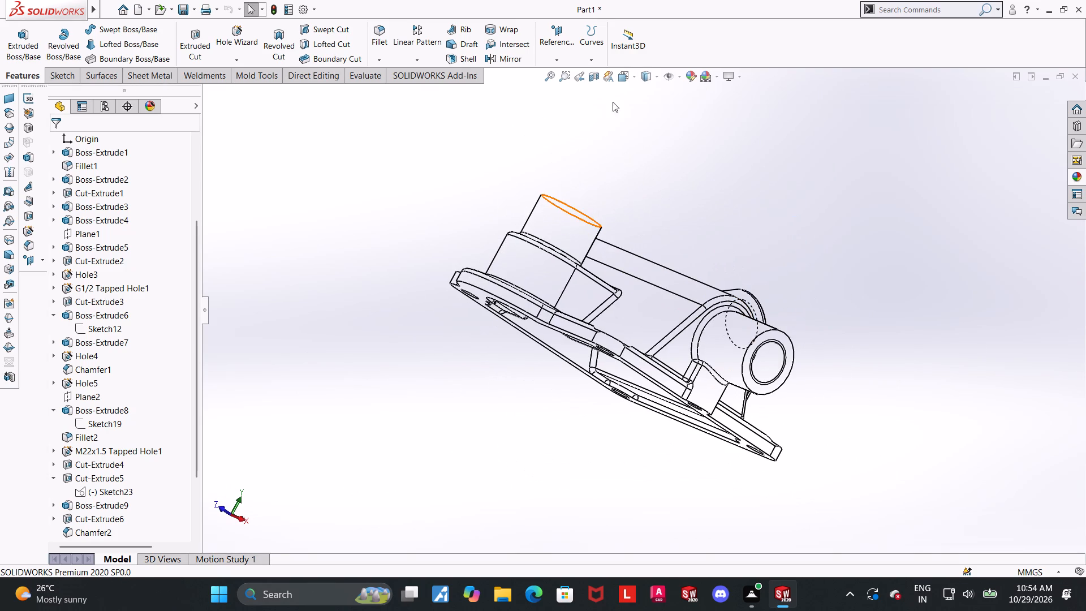
click(653, 78)
click(648, 89)
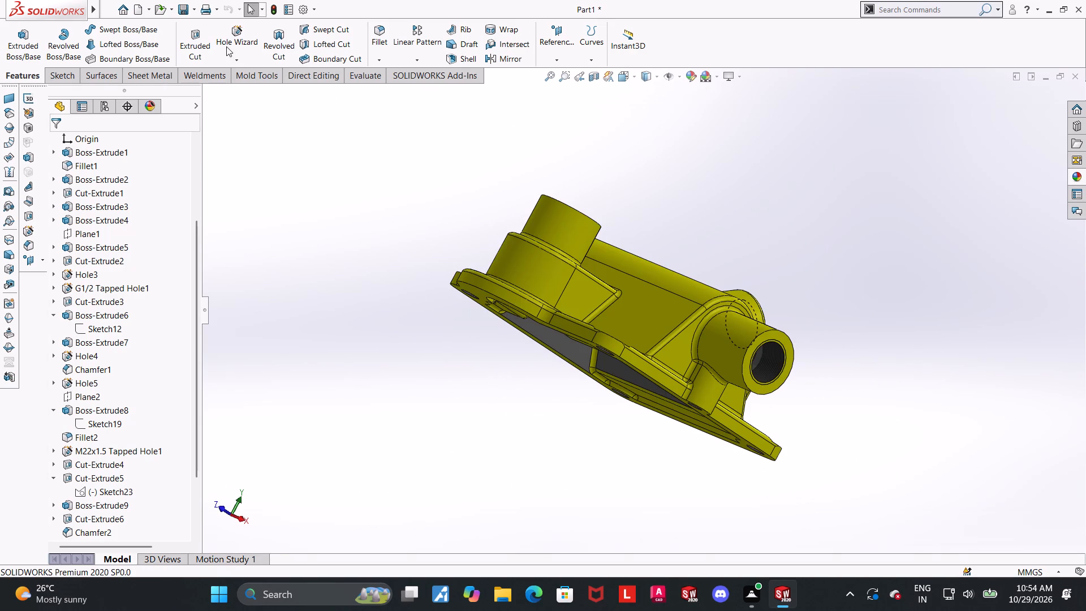
Measure the distance between the two outer end faces of the housing's main body.
click(366, 75)
click(122, 28)
middle_drag(588, 219, 618, 289)
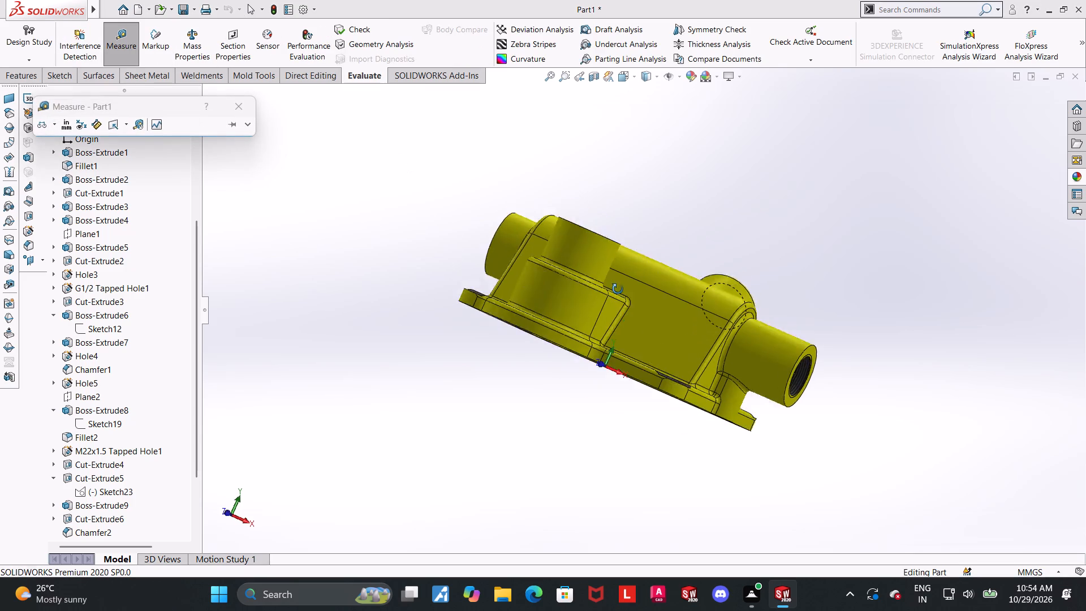
middle_drag(618, 289, 601, 328)
scroll(697, 367, down, 4)
click(700, 392)
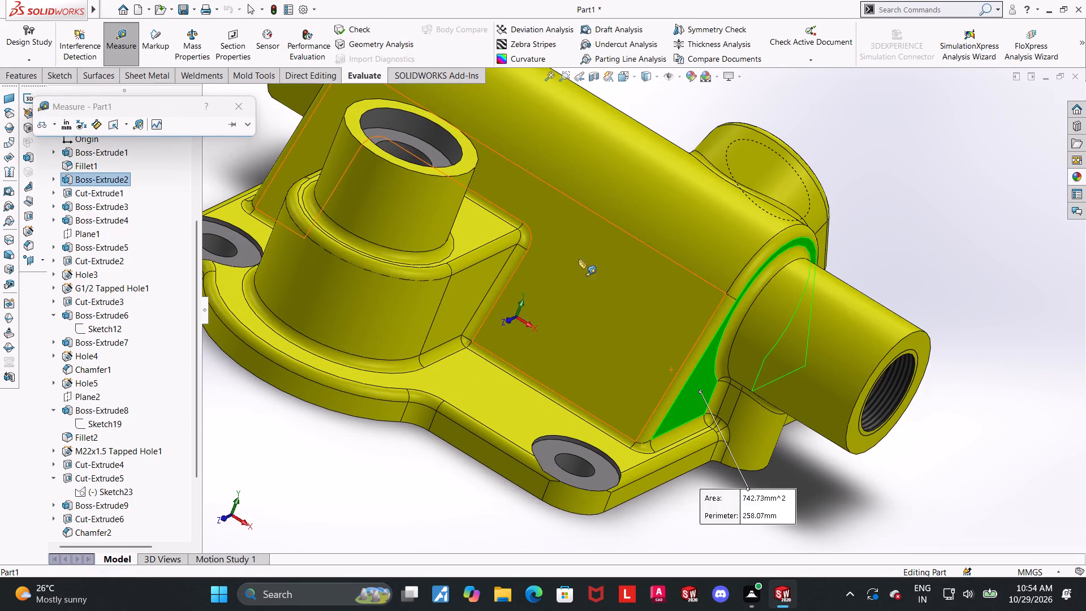
middle_drag(573, 251, 671, 371)
click(367, 307)
key(Escape)
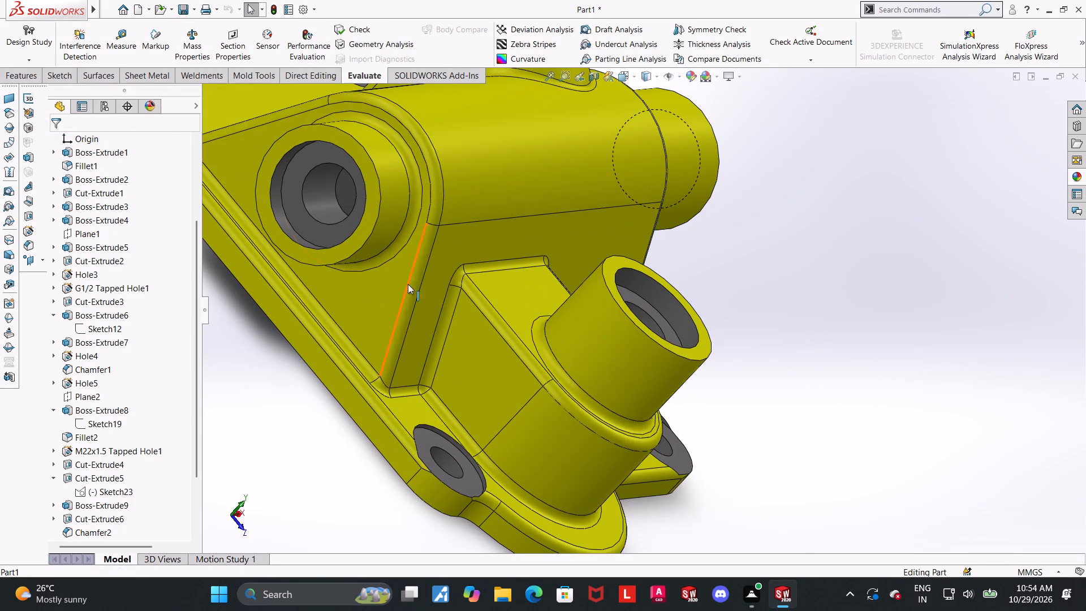
Measure the distance between the two opposite inner end walls of the housing's cavity.
click(110, 39)
scroll(520, 323, up, 4)
middle_drag(531, 332, 621, 135)
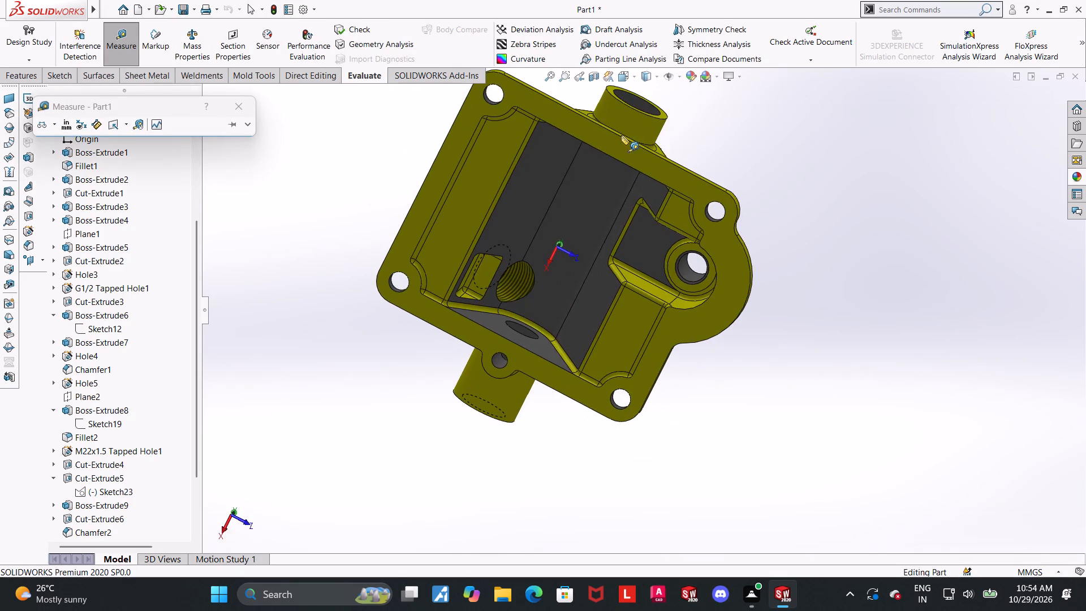
middle_drag(621, 135, 618, 134)
middle_drag(584, 237, 578, 312)
scroll(583, 238, up, 1)
click(558, 330)
middle_drag(600, 279, 654, 159)
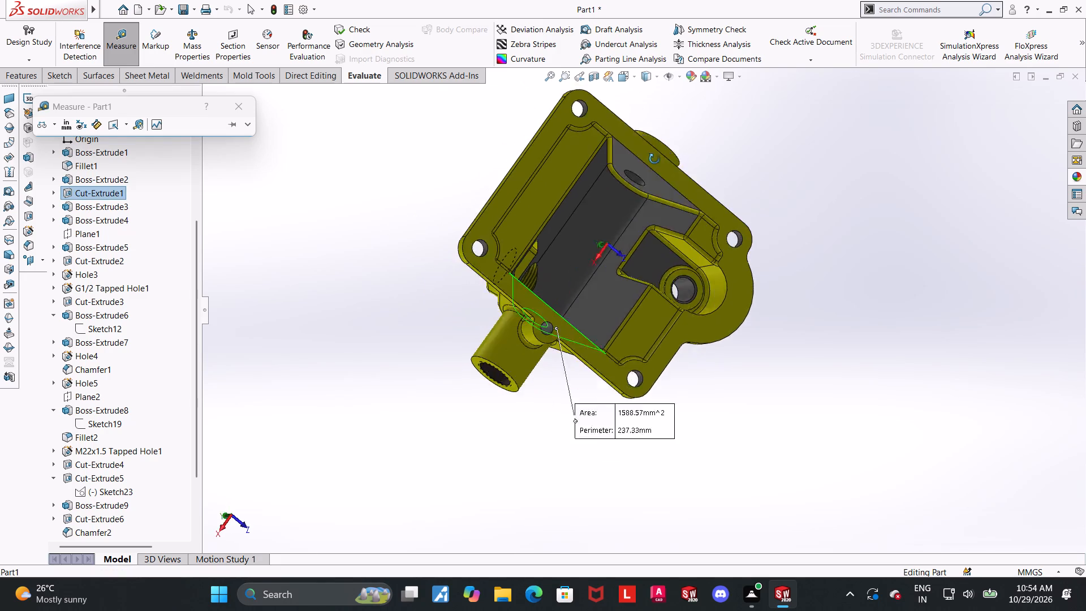
middle_drag(654, 159, 670, 98)
click(650, 204)
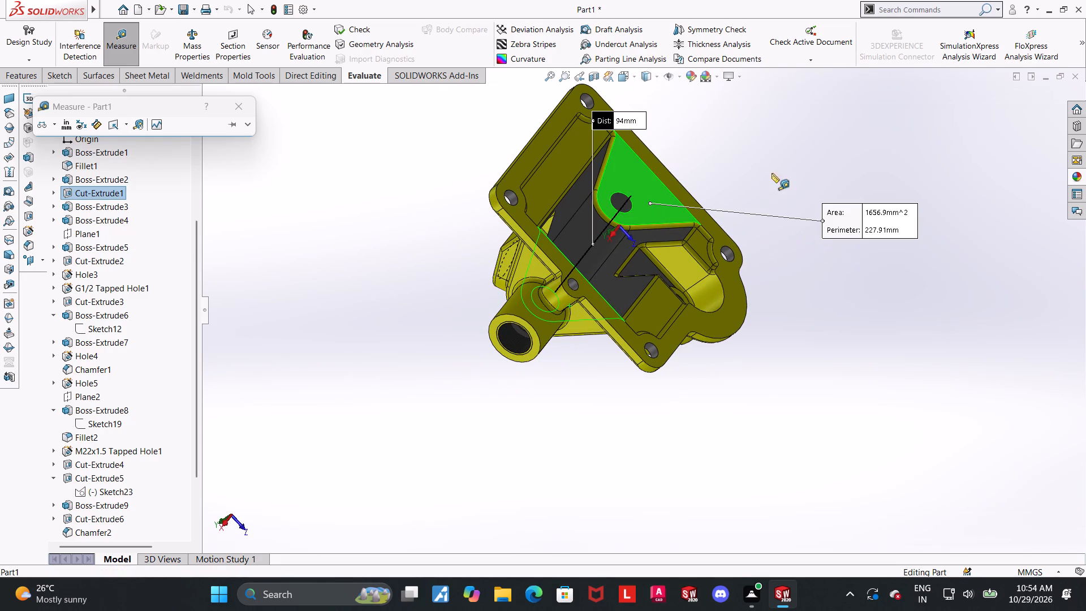
key(Escape)
Measure the distance between the ceiling of the side pocket and the adjacent inner face on the housing's underside.
middle_drag(704, 135, 643, 222)
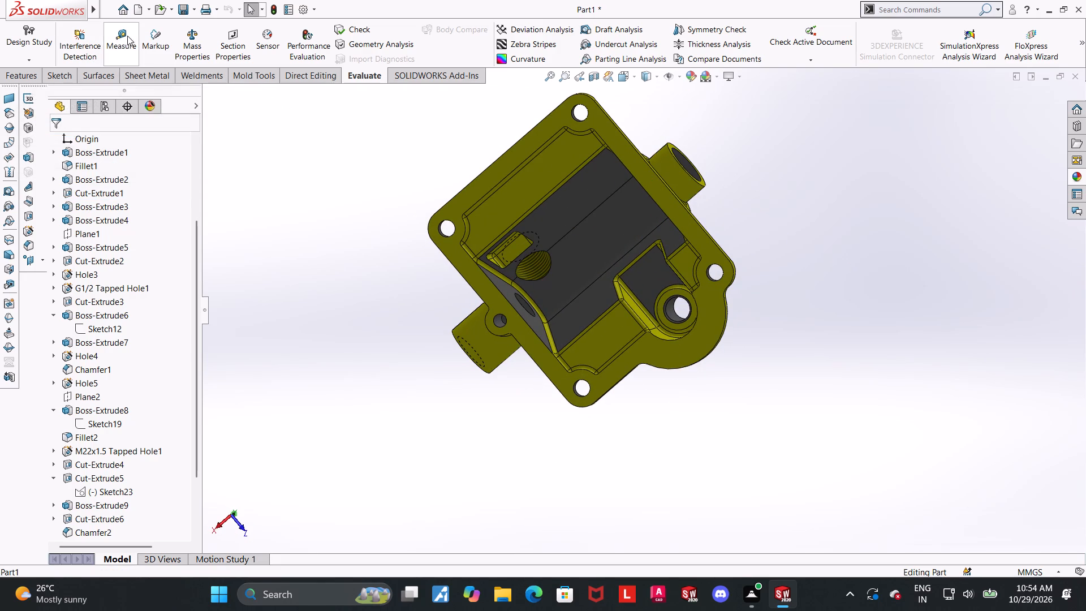
click(127, 35)
scroll(759, 292, down, 4)
click(510, 244)
click(474, 326)
key(Escape)
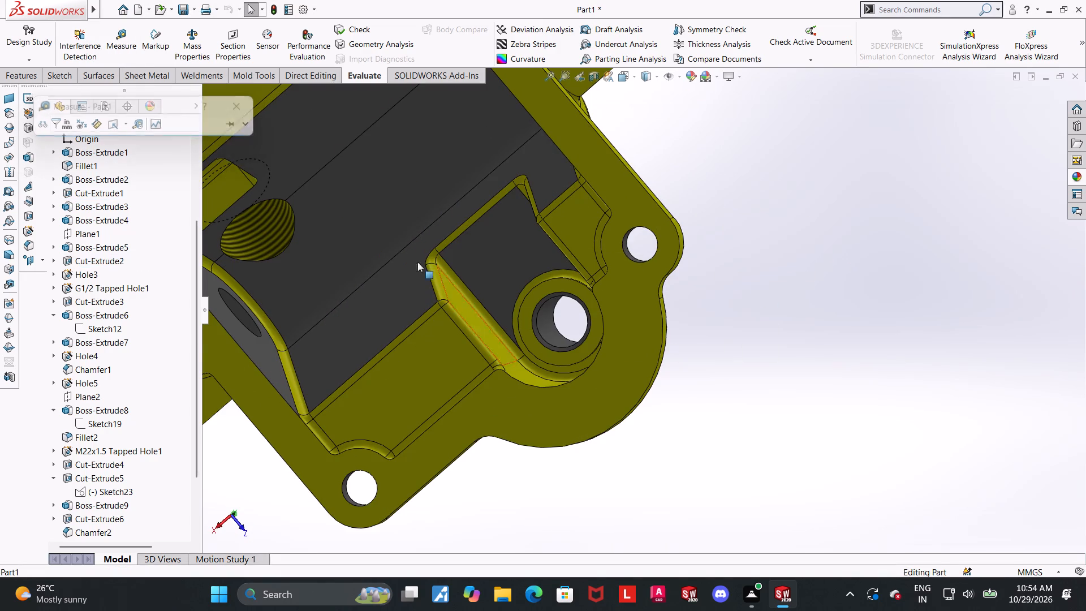
click(129, 34)
click(474, 256)
click(422, 342)
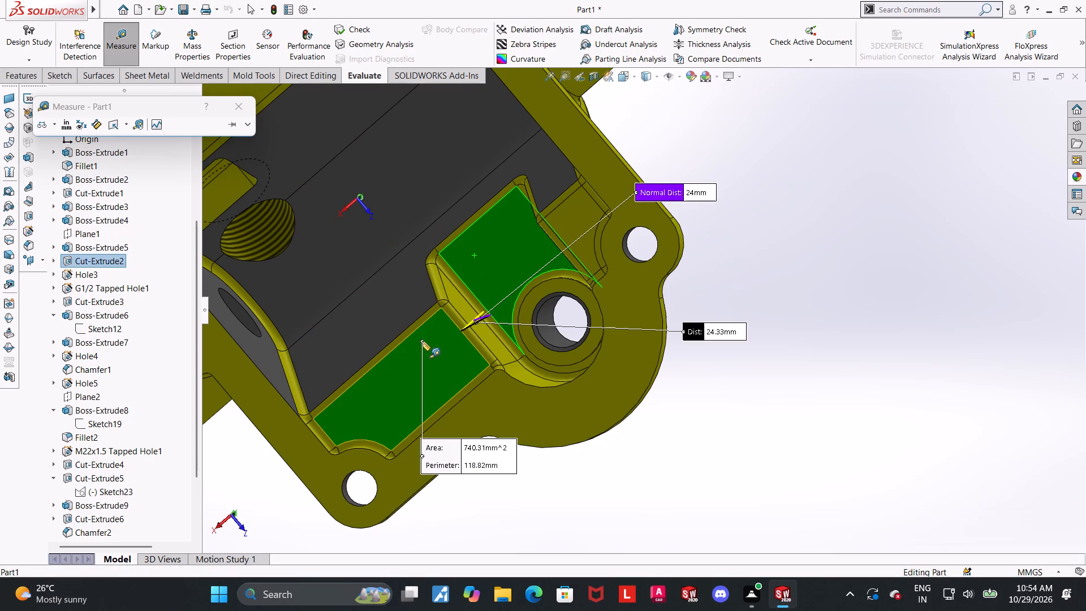
key(Escape)
Measure from the raised side pad's top face to the top face of the base flange.
middle_drag(759, 202, 668, 348)
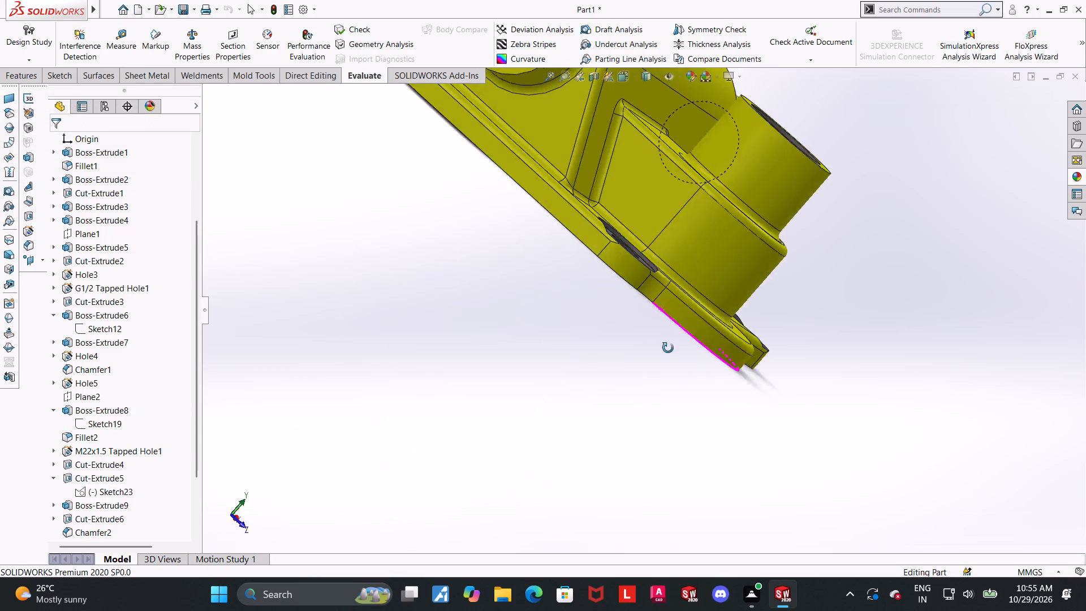
middle_drag(668, 348, 620, 342)
scroll(620, 342, up, 4)
scroll(762, 201, down, 4)
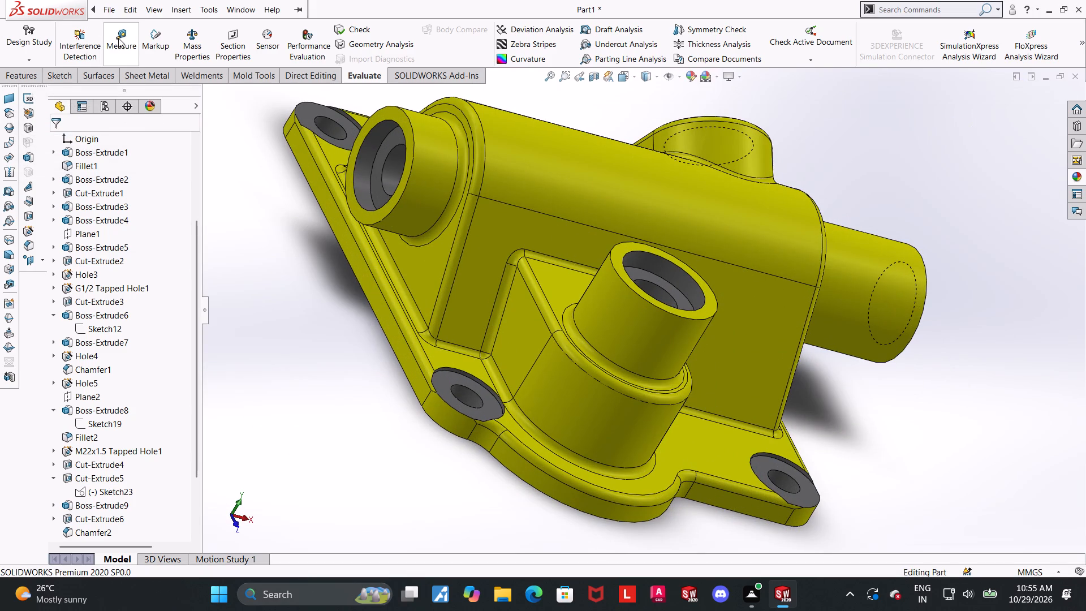
click(118, 38)
click(560, 291)
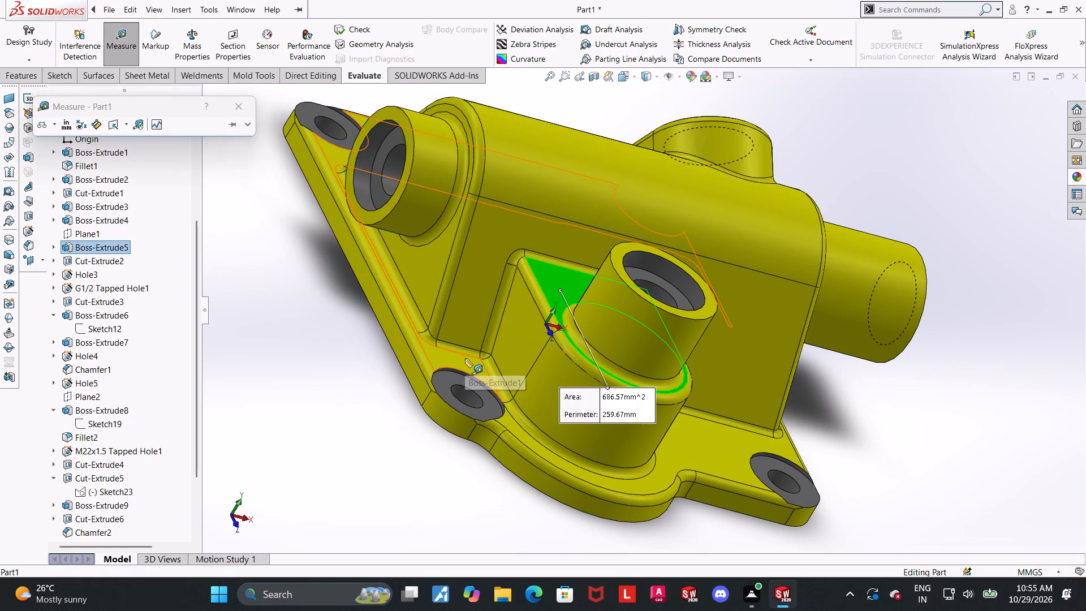
click(465, 358)
key(Escape)
Measure the height from the raised side pad's top face to the top rim of its cylindrical boss.
middle_drag(731, 322, 710, 333)
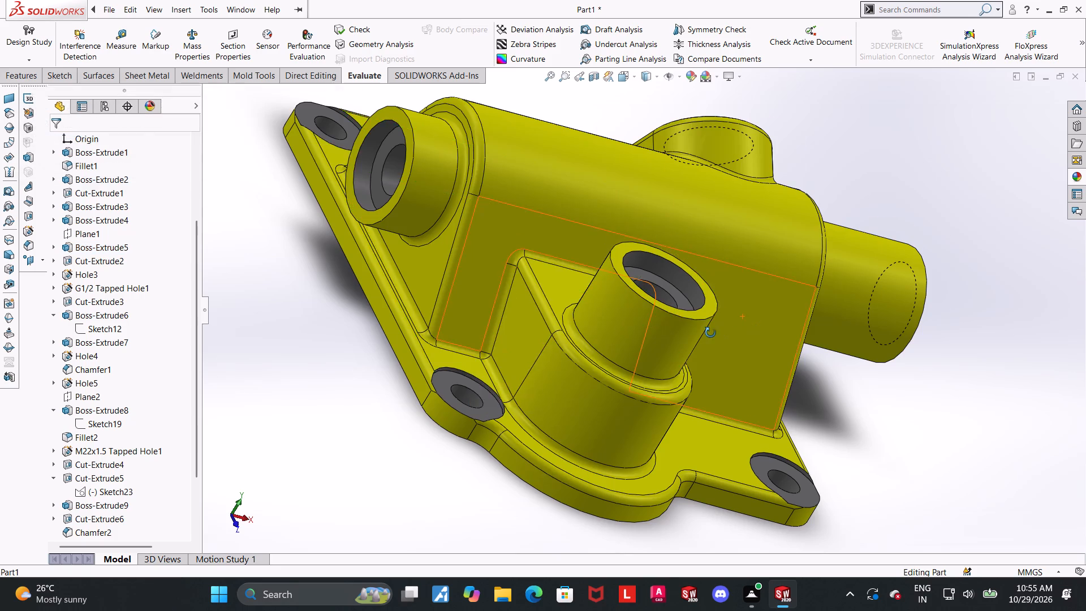
middle_drag(710, 333, 680, 362)
click(116, 37)
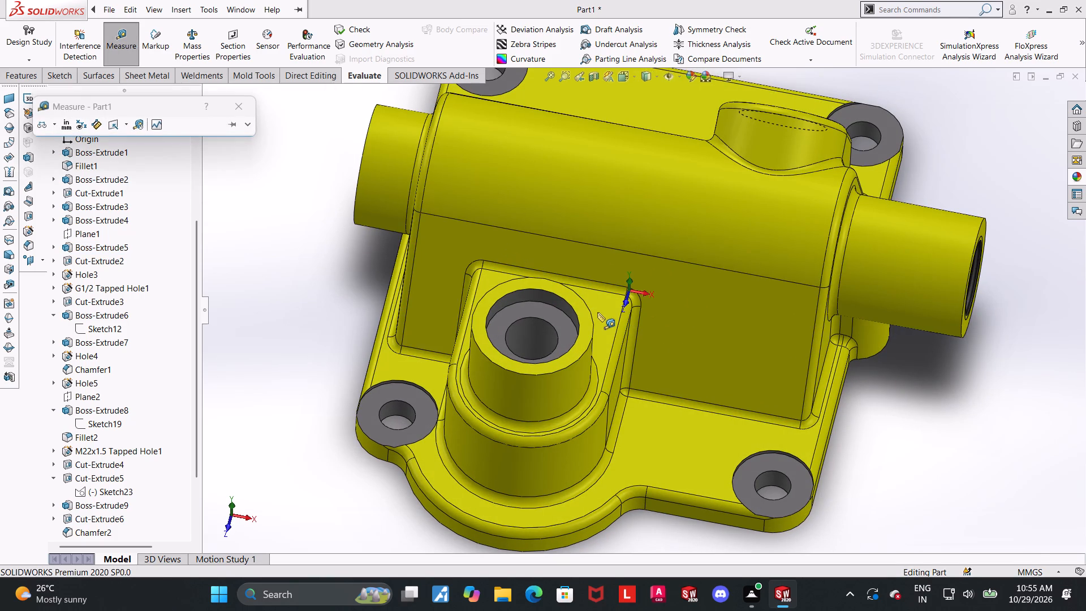
click(597, 312)
click(583, 318)
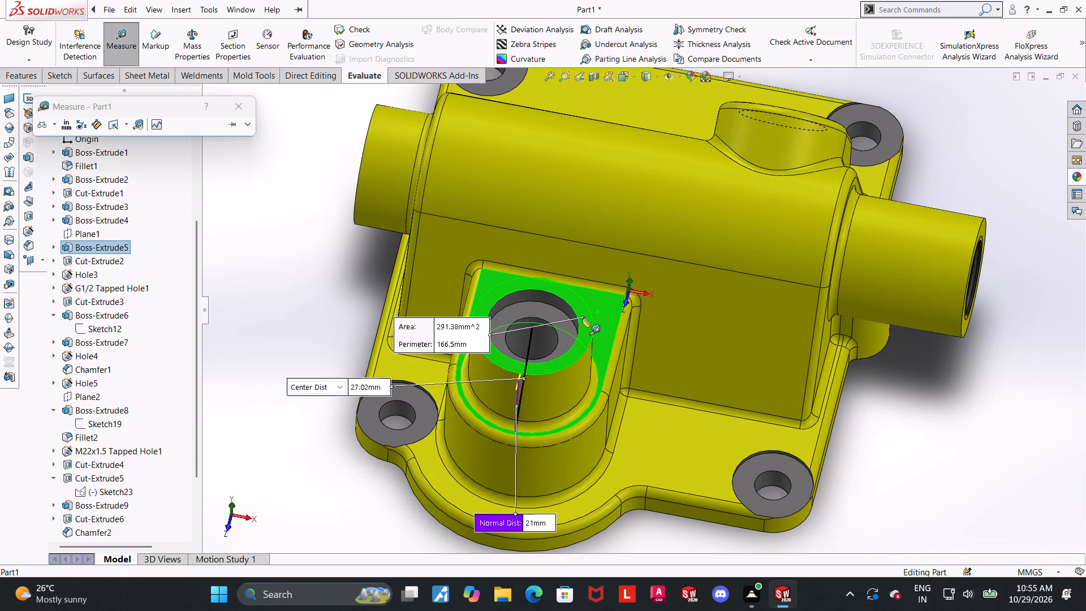
key(Escape)
Review the part's feature tree from the last fillets back up to its start, collapsing Cut-Extrude5.
scroll(453, 497, up, 2)
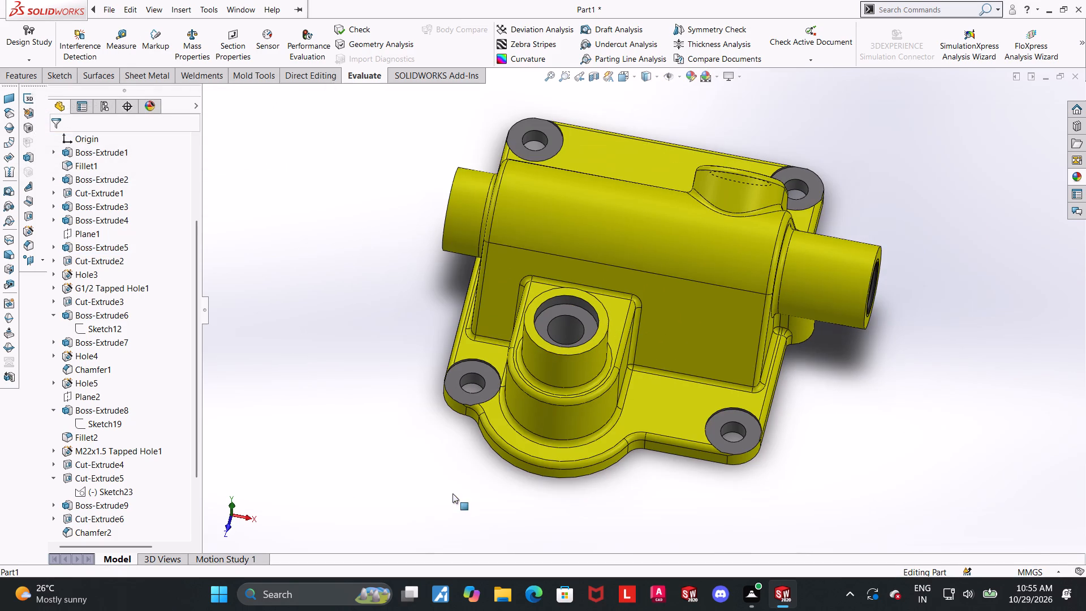
key(Escape)
scroll(107, 447, down, 3)
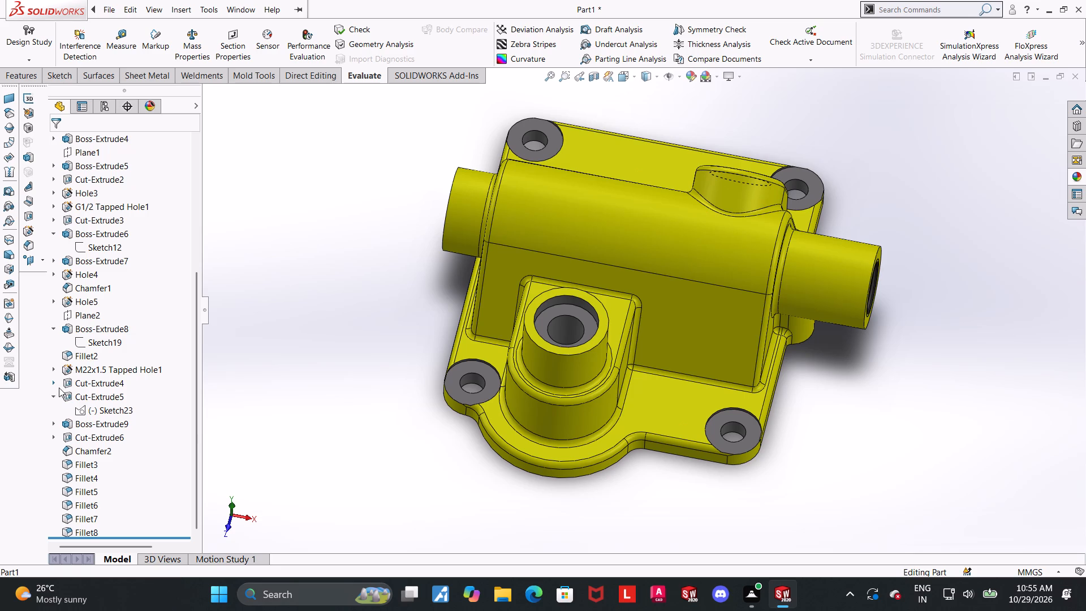
click(55, 394)
scroll(98, 336, down, 5)
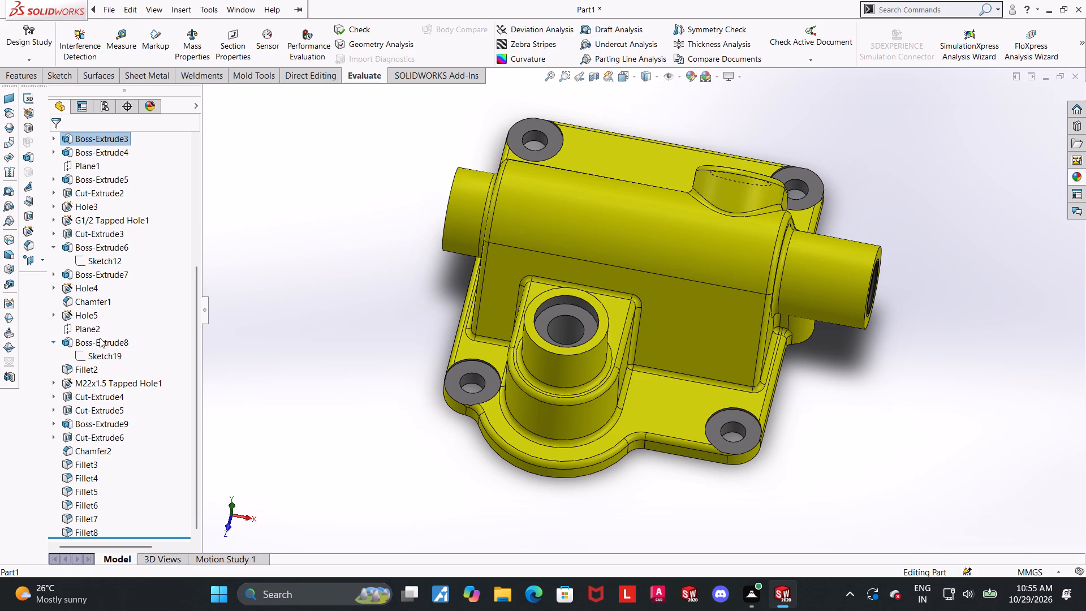
scroll(105, 347, up, 10)
click(354, 340)
Examine the housing from all around, including the standard left view and the side with the angled threaded port.
middle_drag(394, 367, 454, 330)
scroll(404, 356, up, 1)
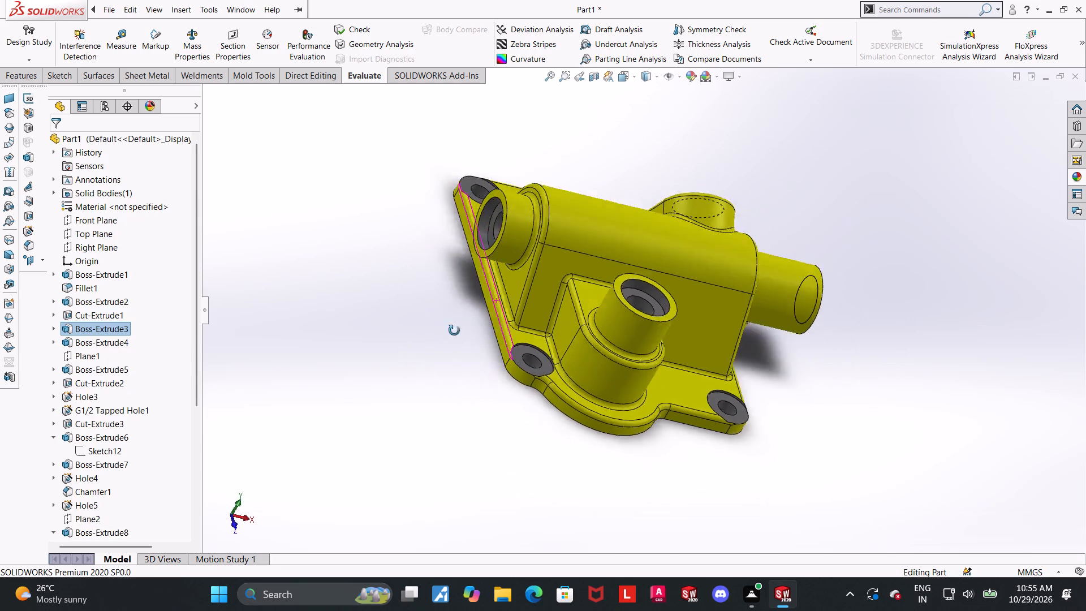
middle_drag(454, 330, 576, 358)
click(626, 74)
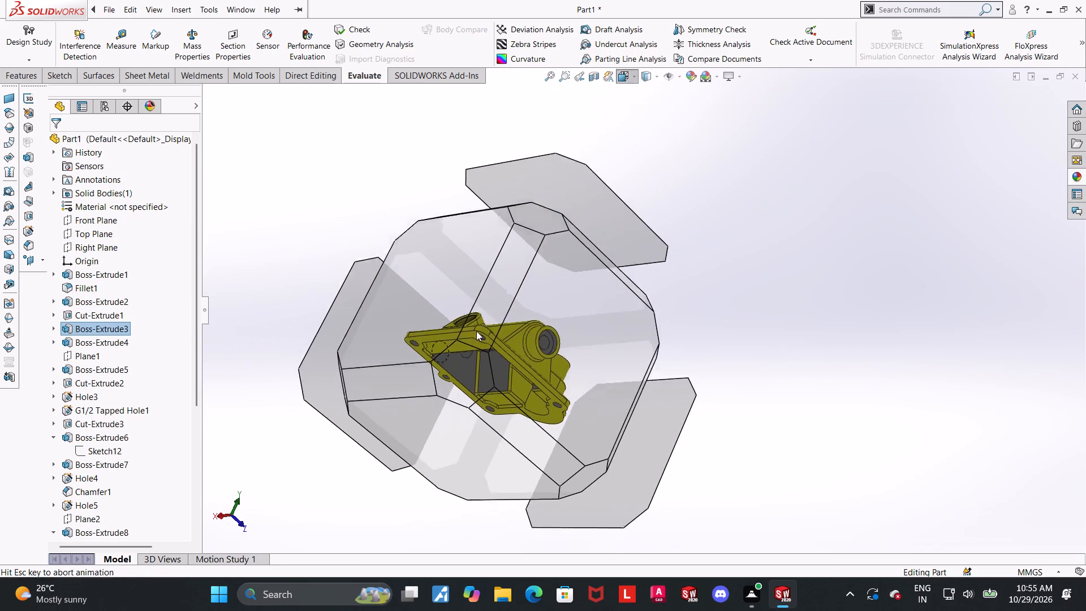
click(565, 345)
scroll(856, 335, up, 2)
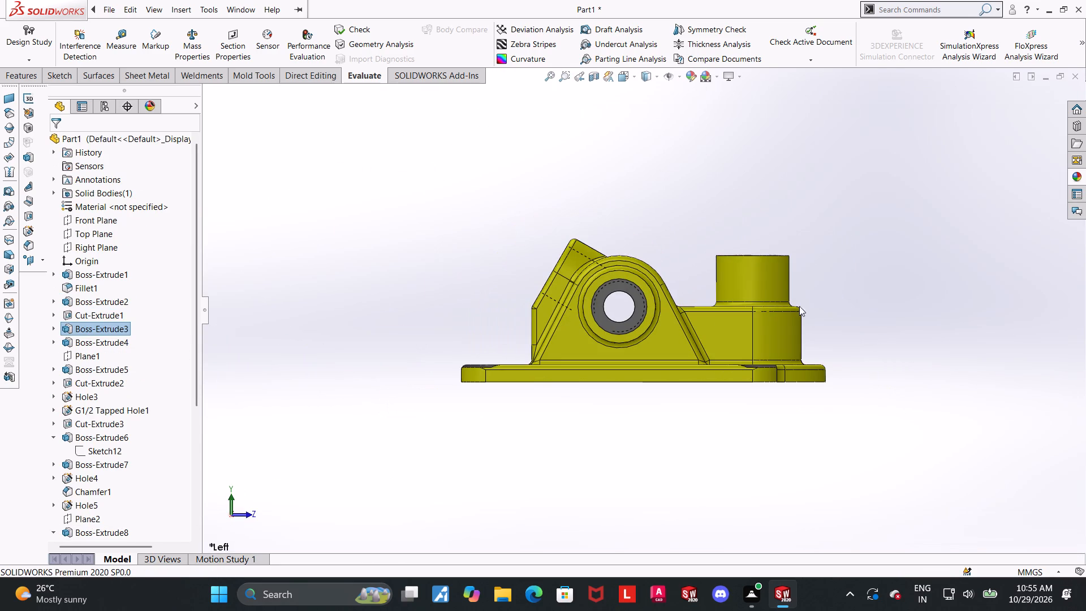
middle_drag(627, 280, 701, 335)
scroll(627, 261, down, 2)
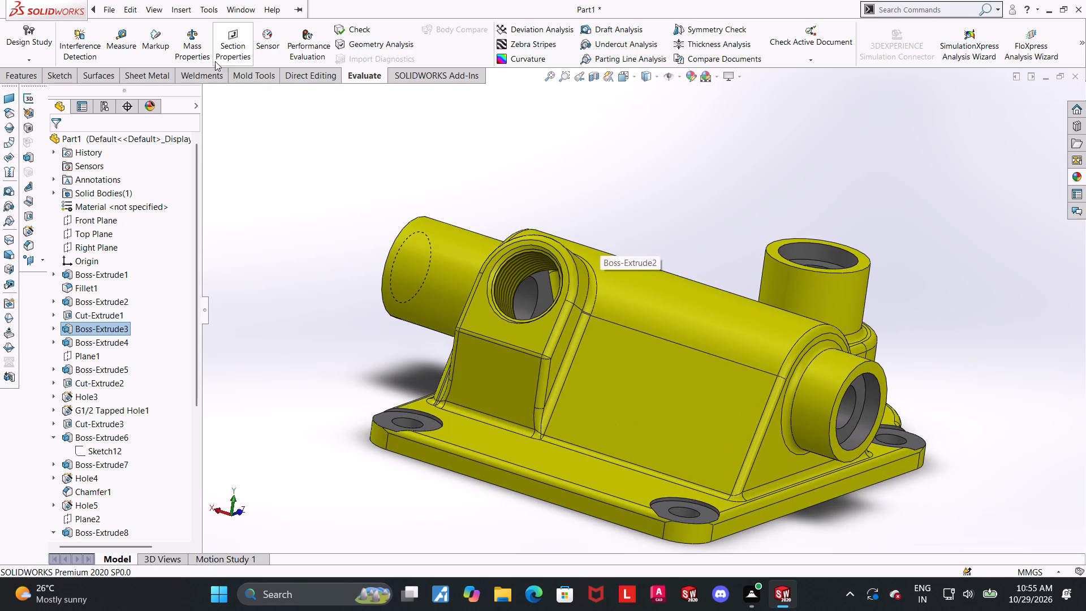
Measure the diameter of the inner bore reached through the angled threaded port.
click(111, 46)
scroll(537, 212, down, 3)
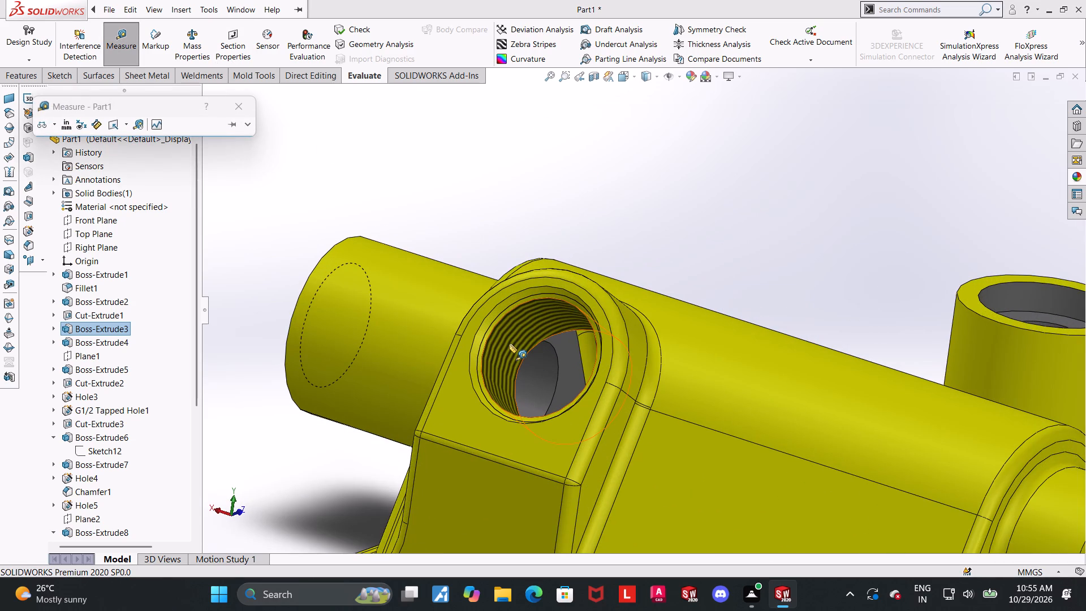
click(509, 343)
key(Escape)
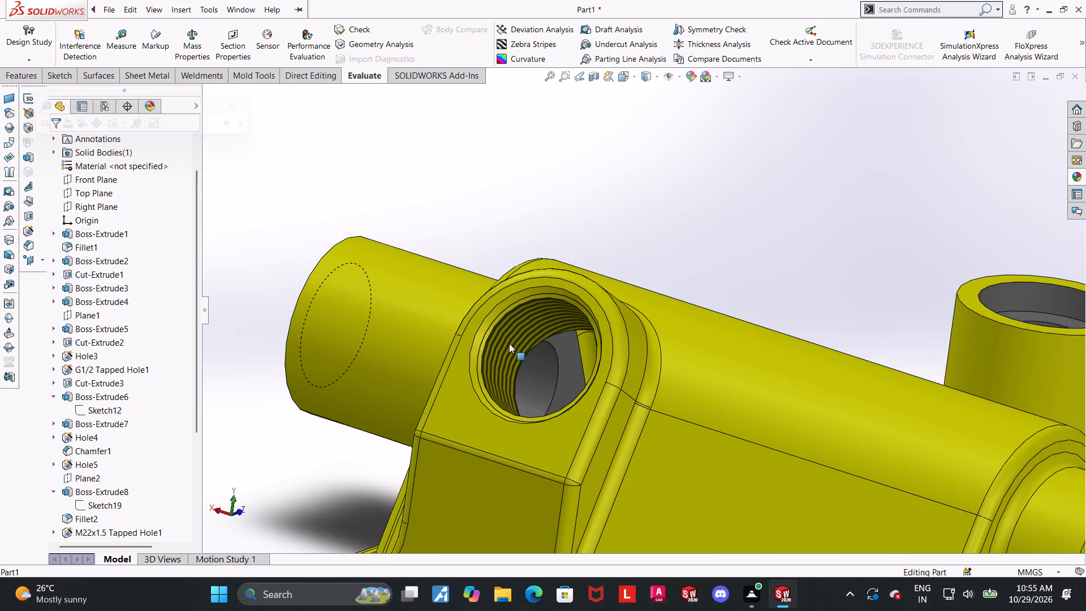
click(115, 48)
click(535, 381)
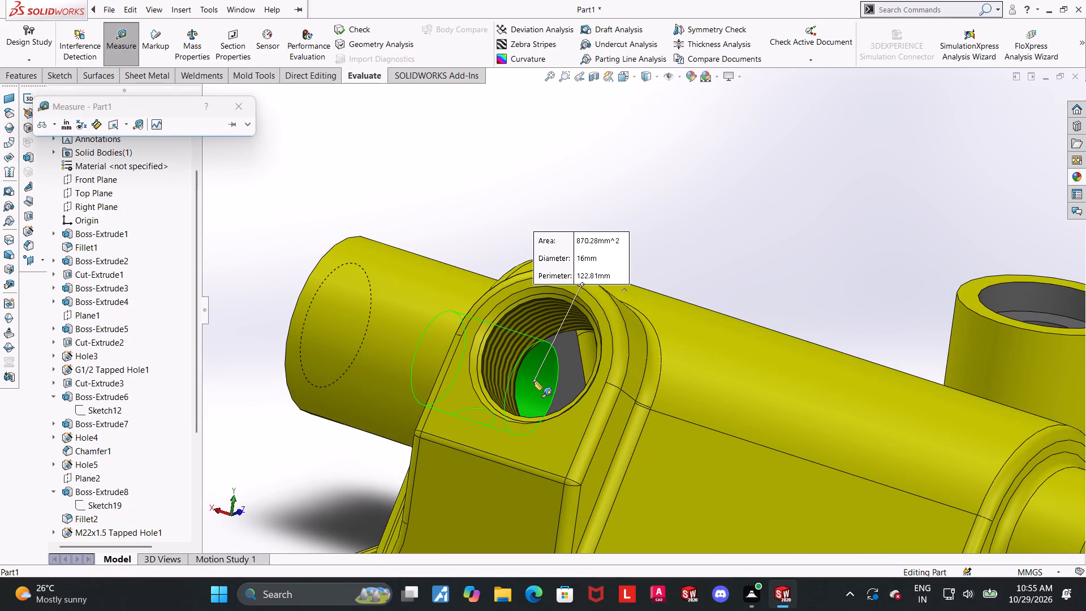
key(Escape)
scroll(535, 381, up, 4)
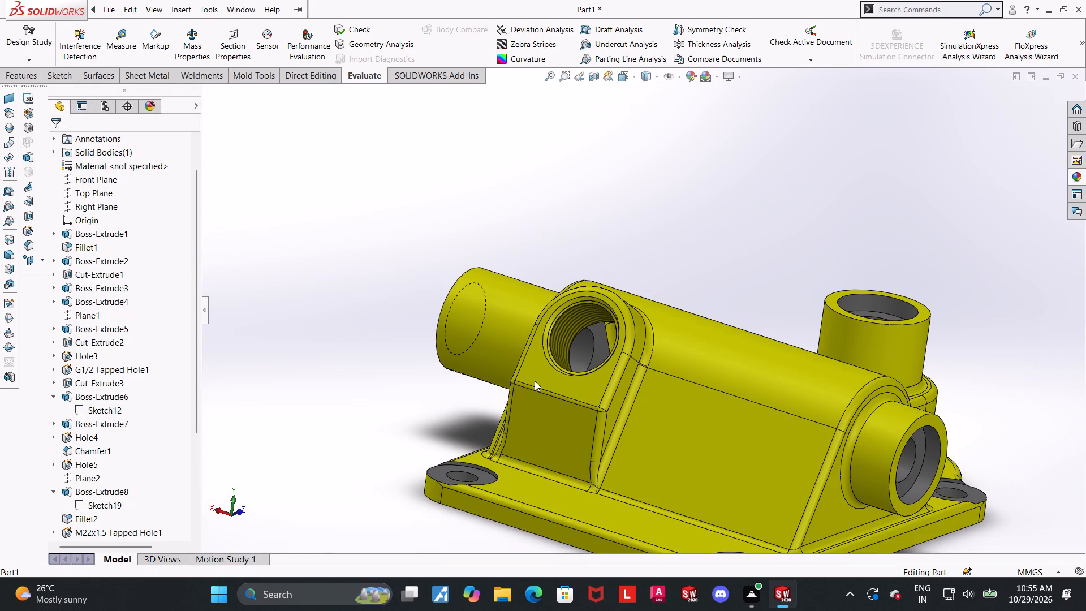
Section the housing parallel to the Right Plane at a 35 mm offset, cutting through the threaded port.
key(ctrl+7)
click(891, 441)
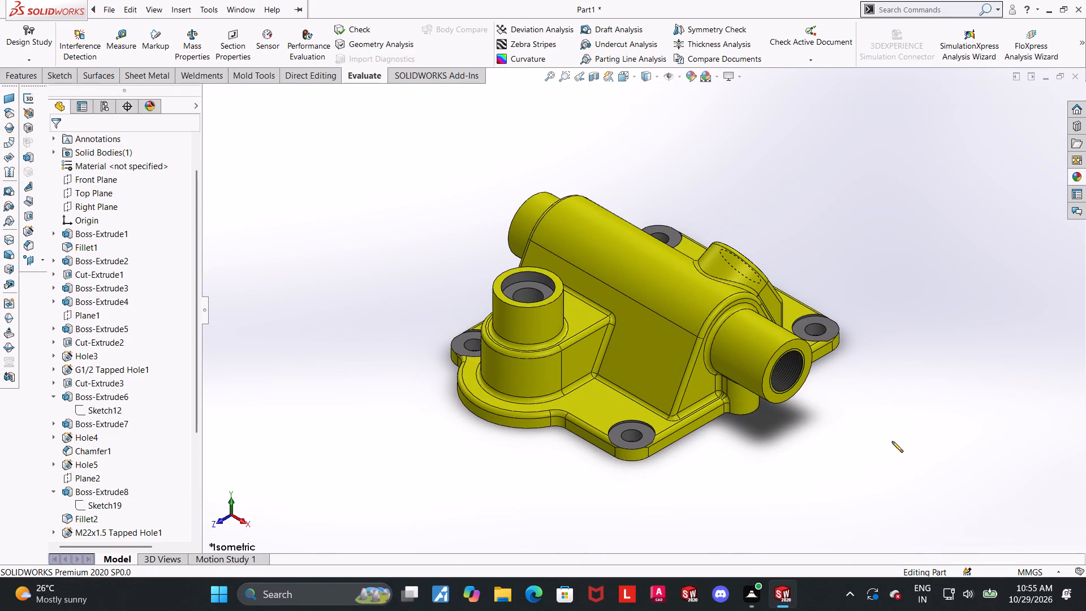
scroll(796, 338, down, 1)
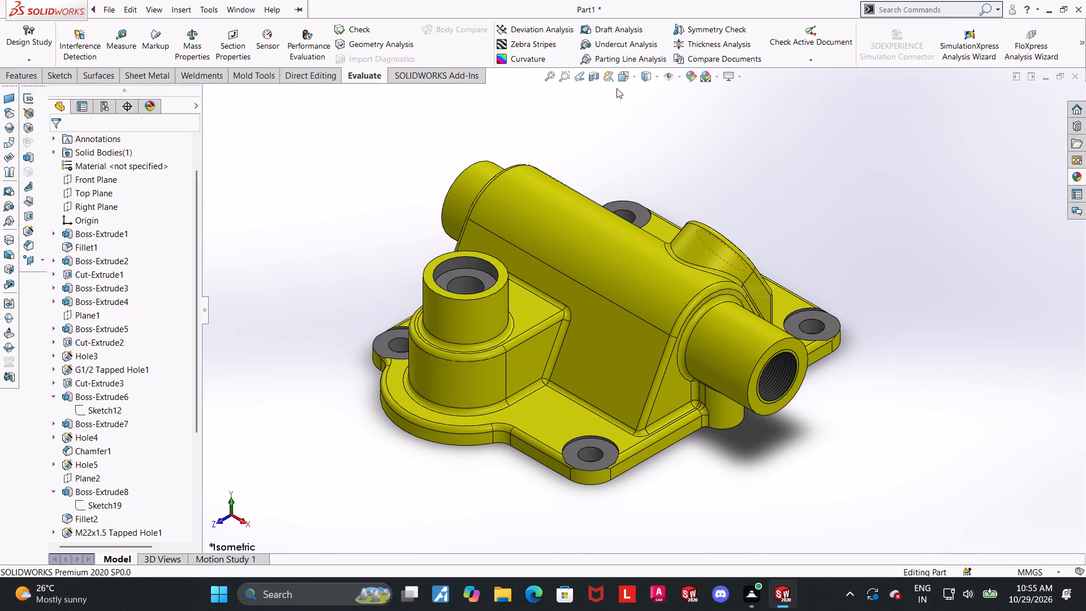
click(591, 76)
middle_drag(651, 286, 761, 229)
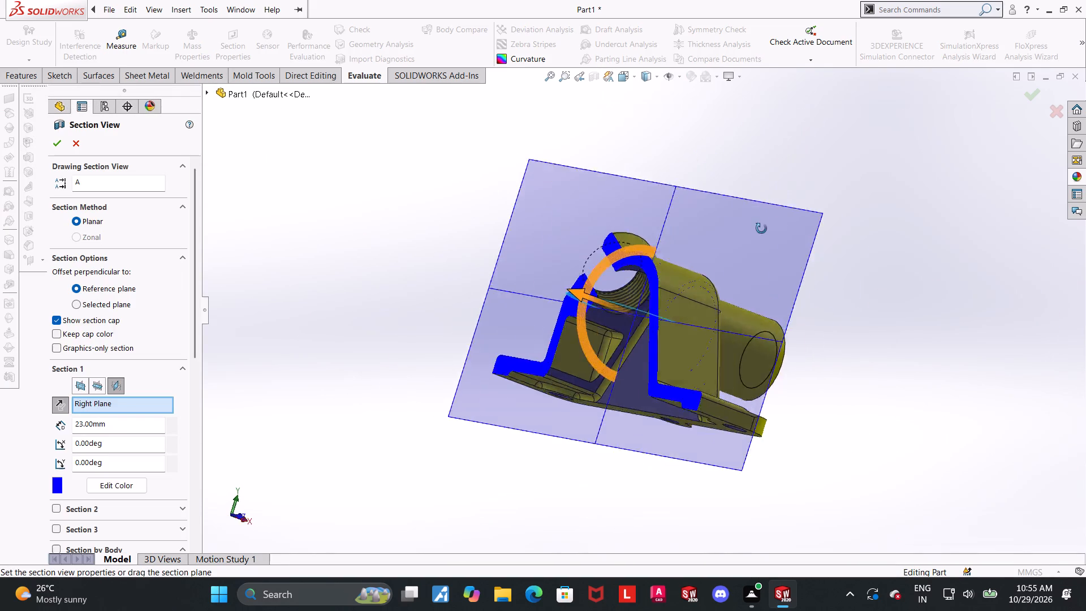
middle_drag(761, 229, 836, 304)
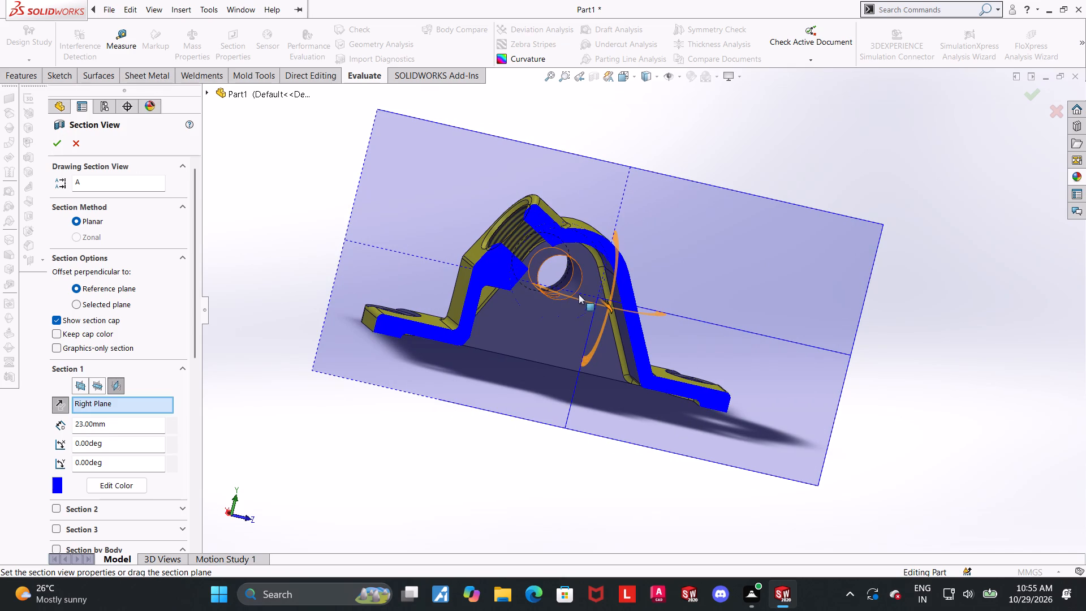
drag(604, 308, 600, 302)
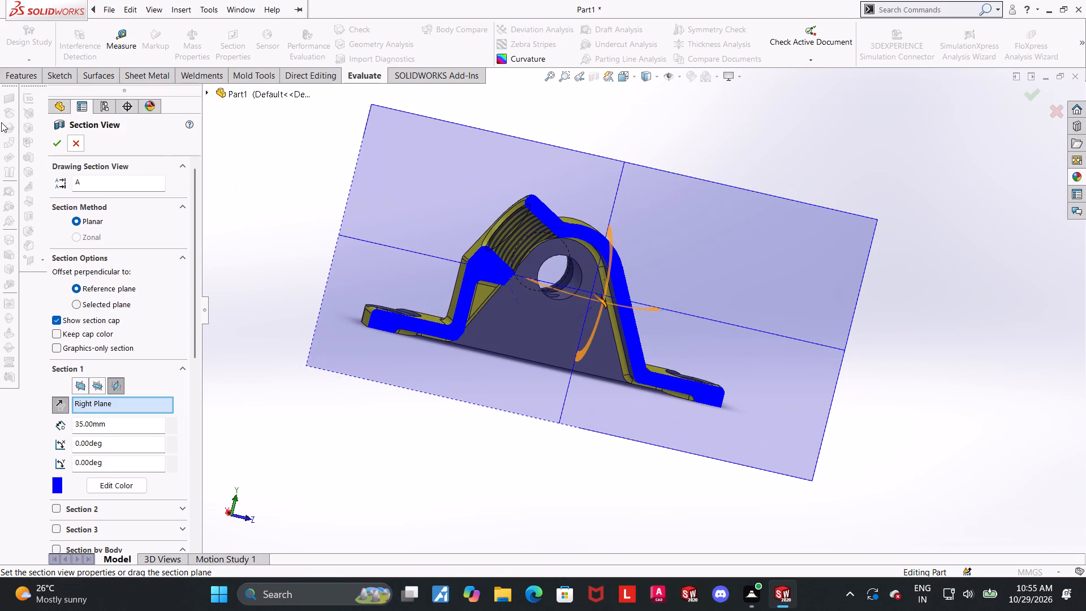
click(57, 144)
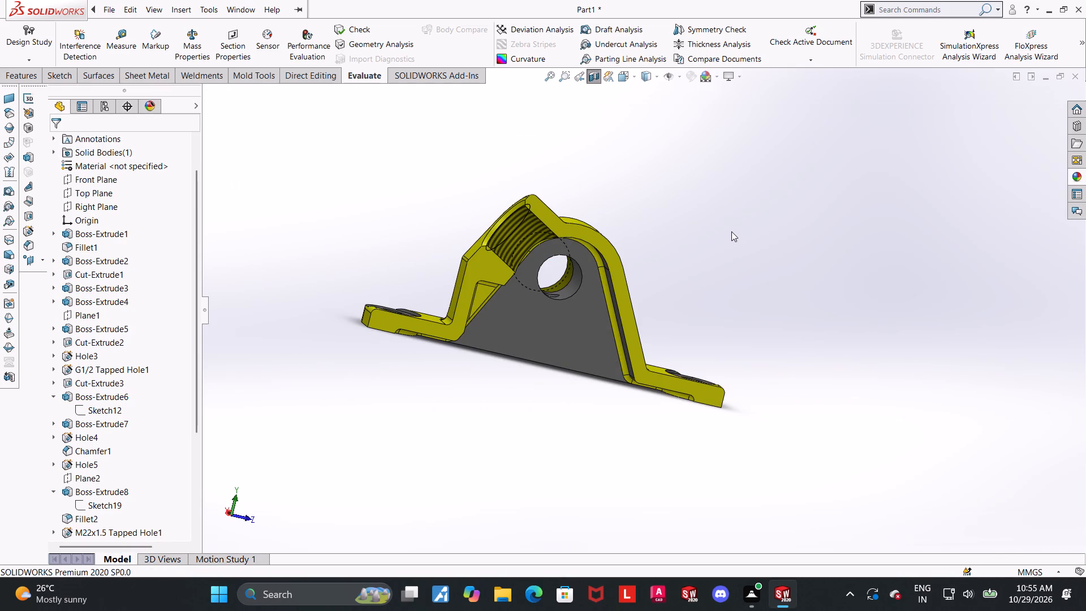
Examine the sectioned housing's cavity, wall profile, threaded port and underside pockets from isometric and angled views.
key(ctrl+7)
scroll(803, 293, up, 3)
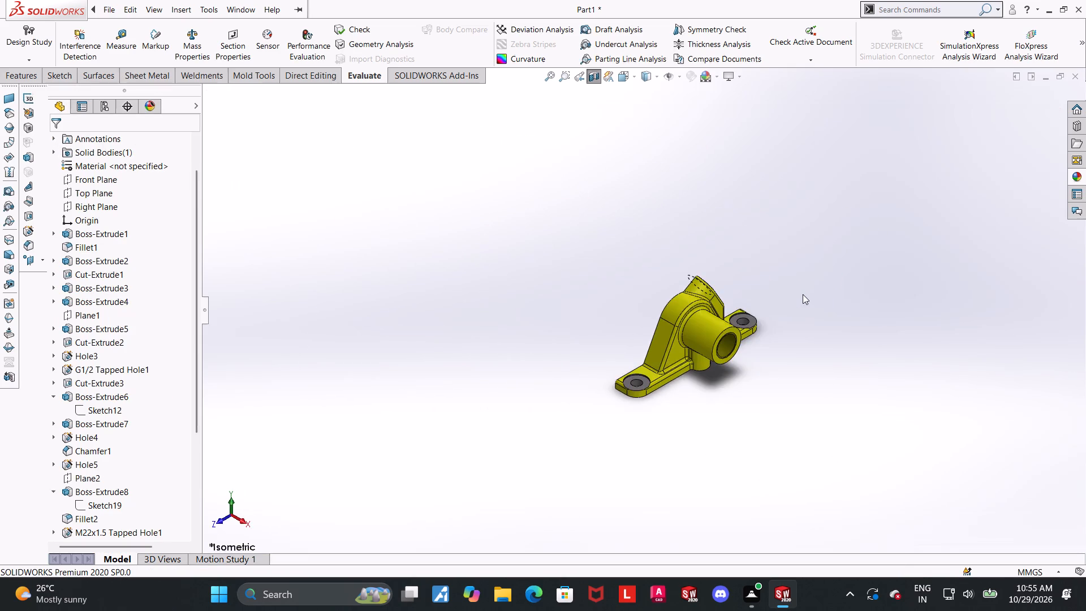
scroll(803, 294, up, 1)
middle_drag(751, 320, 912, 288)
click(628, 77)
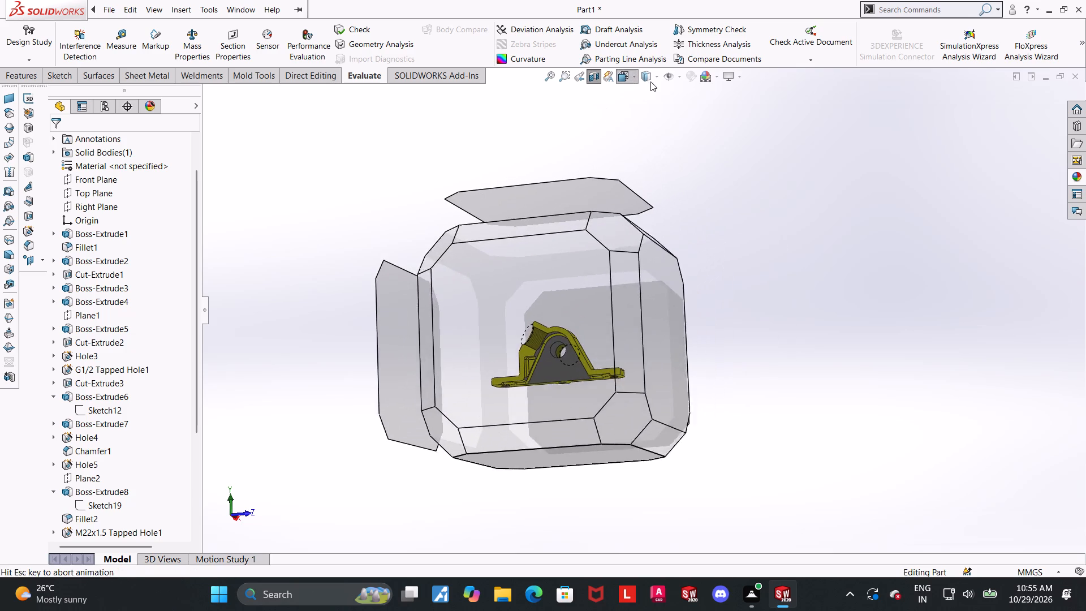
click(554, 256)
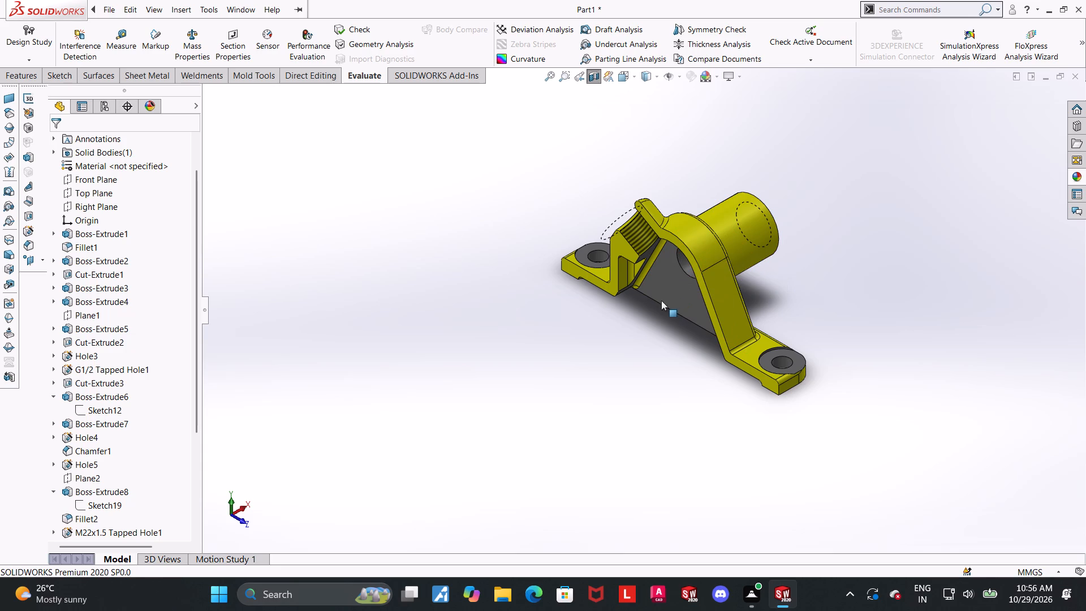
middle_drag(661, 300, 674, 191)
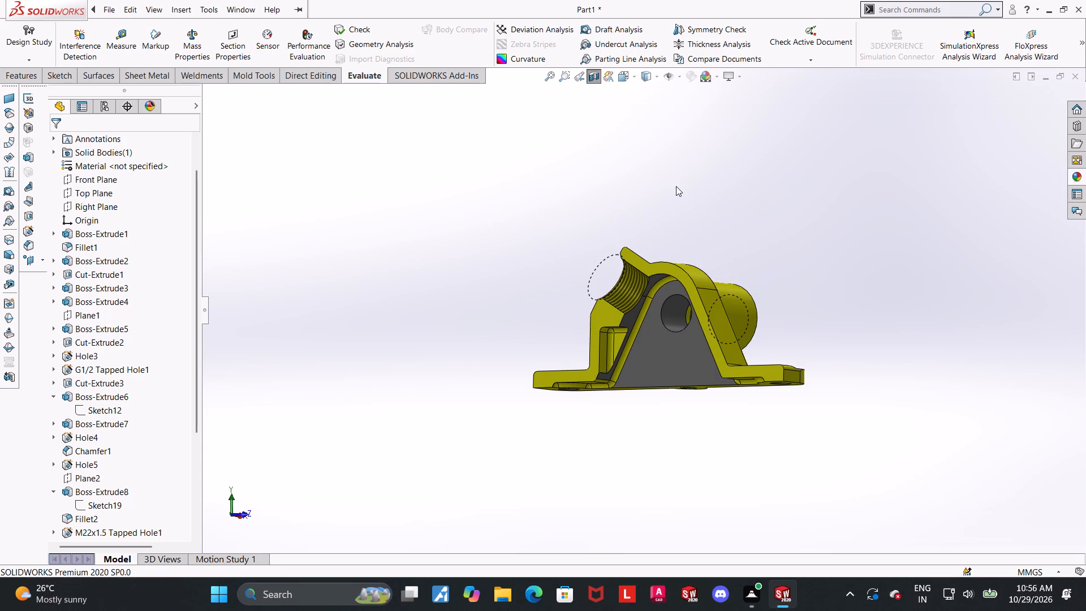
middle_drag(656, 381, 656, 381)
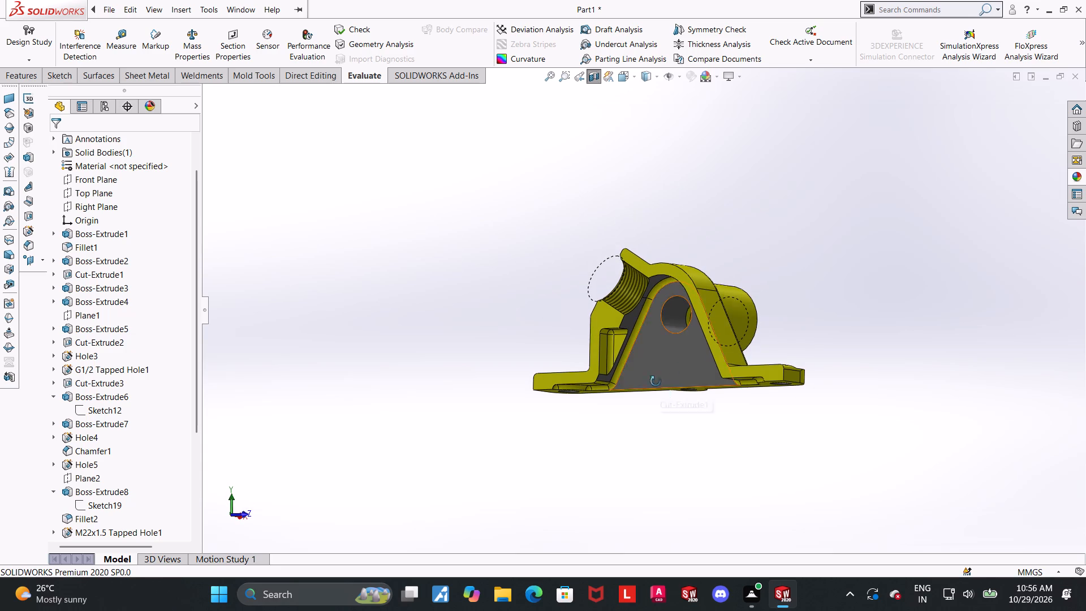
middle_drag(656, 381, 661, 253)
scroll(662, 296, down, 4)
middle_drag(572, 304, 570, 304)
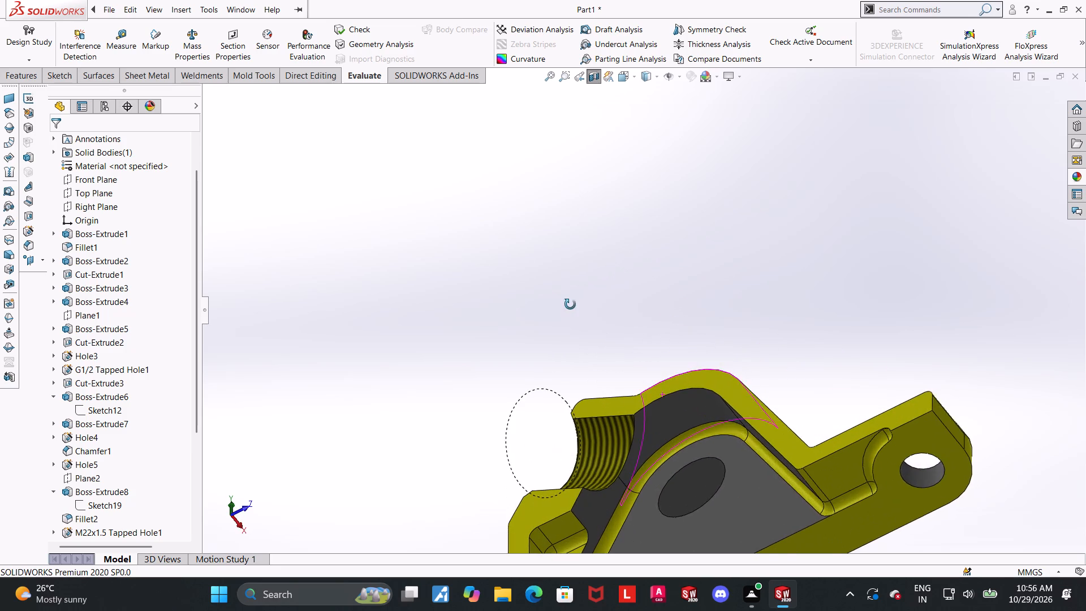
middle_drag(570, 304, 571, 309)
scroll(592, 340, up, 4)
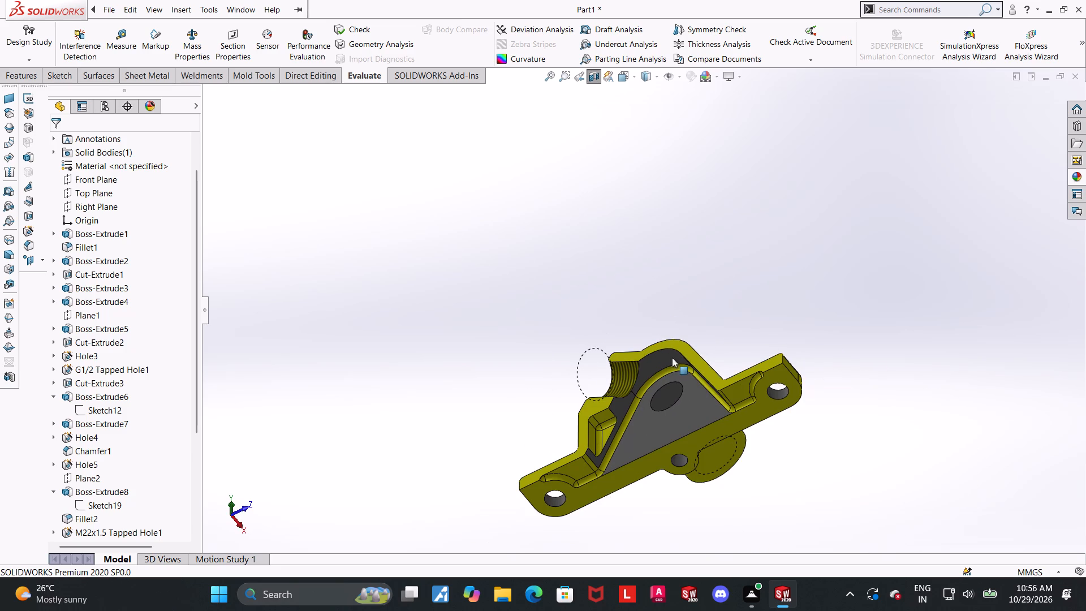
middle_drag(708, 348, 683, 468)
scroll(801, 403, down, 2)
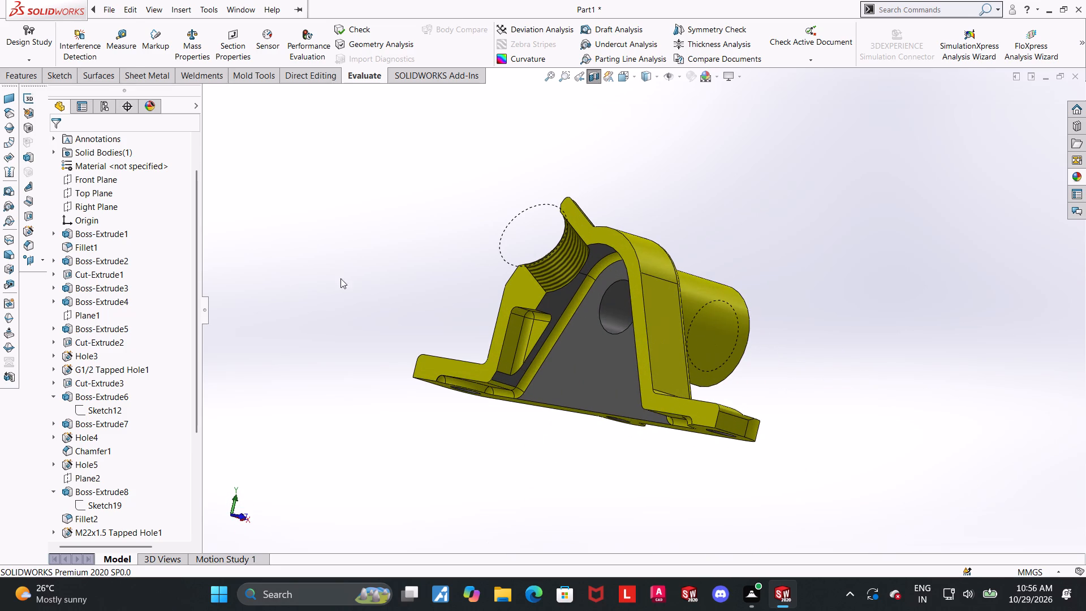
Measure the base flange's thickness from its underside to its top face on the sectioned housing.
click(123, 55)
scroll(684, 264, down, 4)
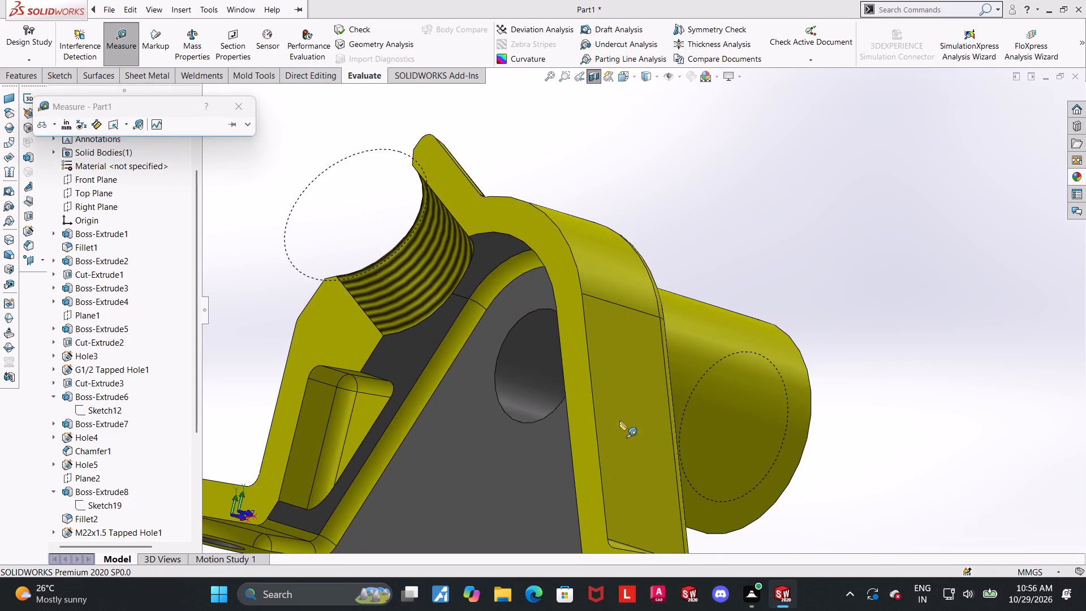
scroll(682, 394, up, 5)
scroll(704, 402, down, 3)
middle_drag(699, 414, 708, 360)
scroll(707, 361, down, 1)
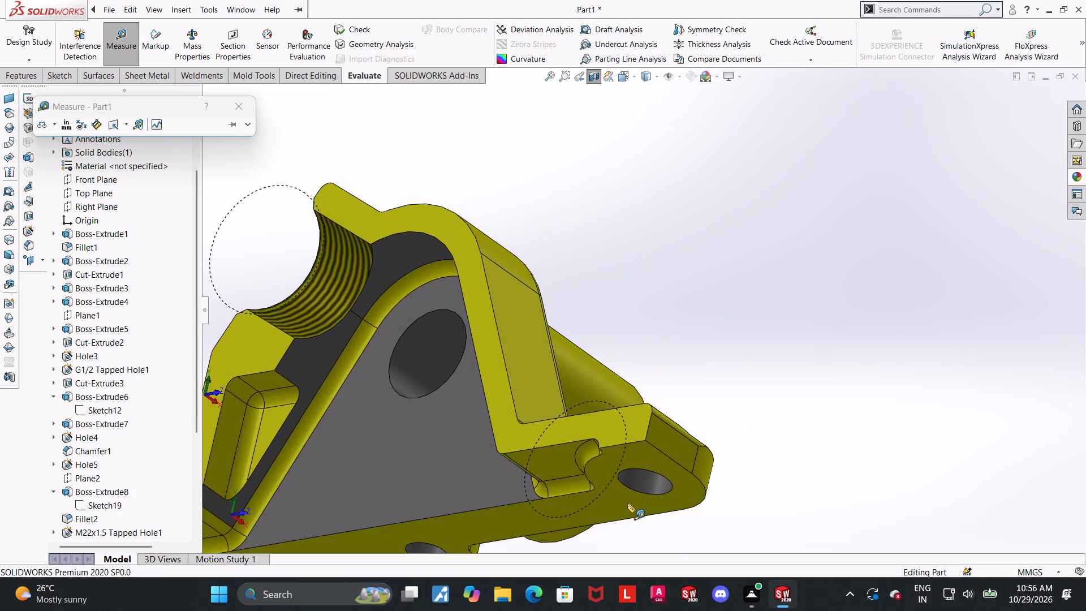
click(627, 503)
middle_drag(724, 393, 704, 504)
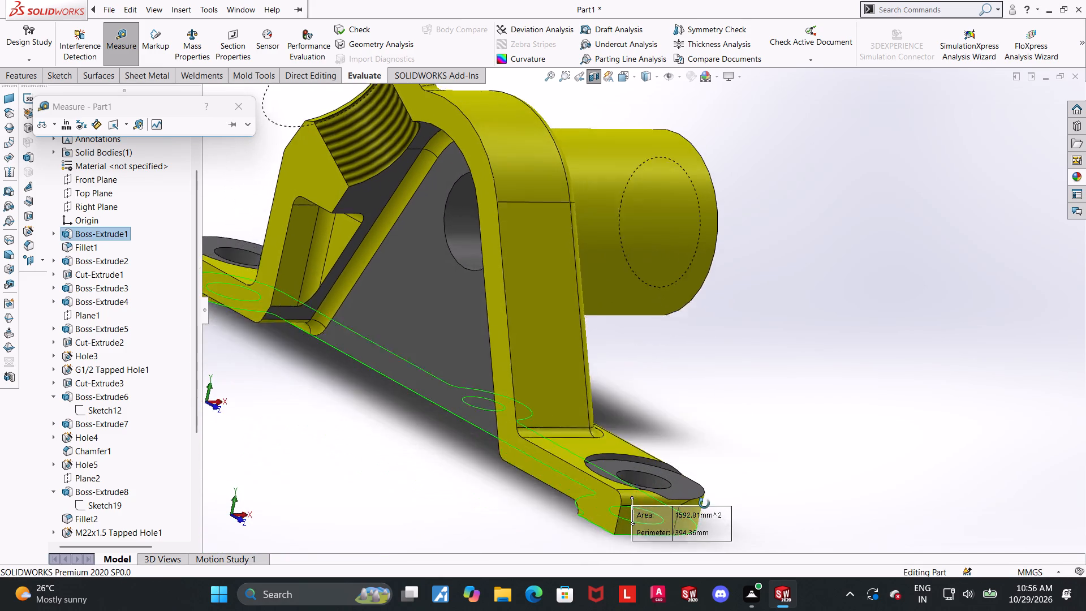
middle_drag(704, 504, 703, 508)
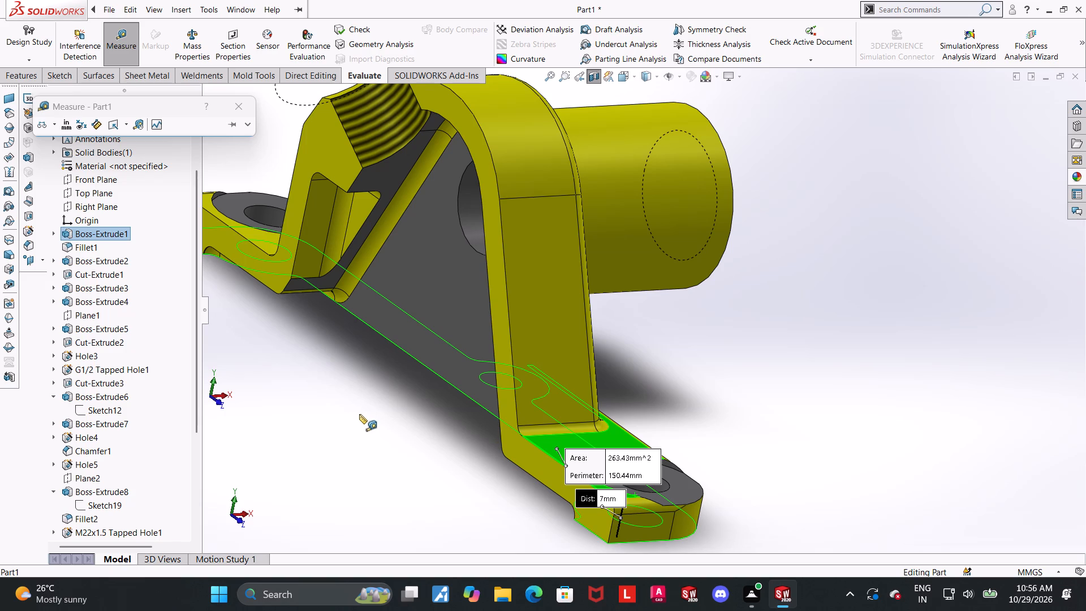
key(Escape)
Measure the depth of the shallow recess in the base flange's underside relative to the bottom face.
scroll(625, 431, up, 1)
middle_drag(686, 462, 719, 305)
scroll(710, 353, up, 1)
click(130, 35)
scroll(532, 343, down, 3)
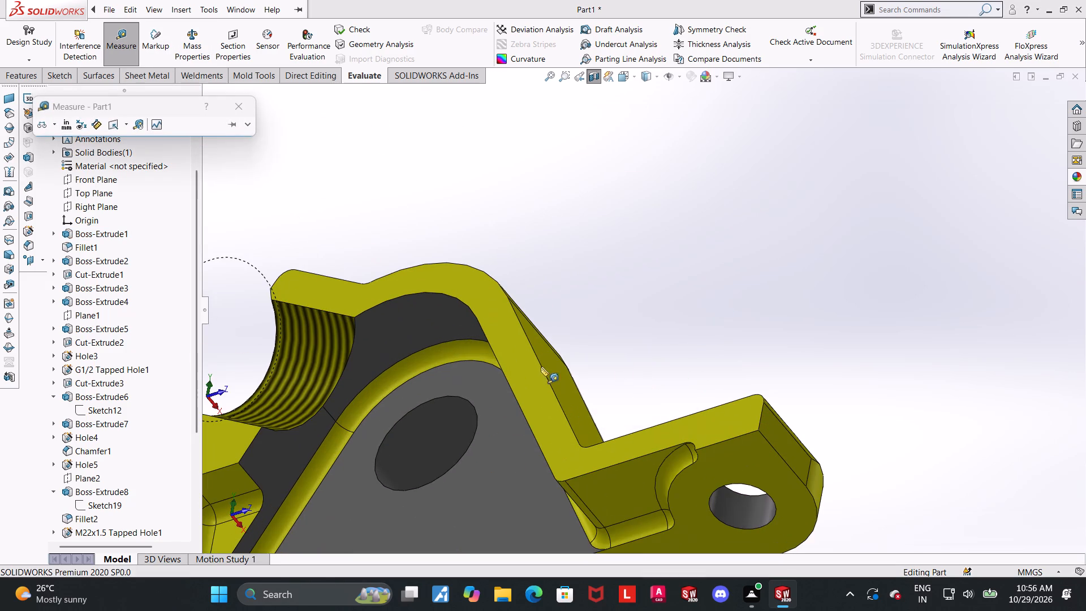
scroll(541, 367, down, 1)
scroll(632, 490, up, 3)
click(634, 443)
click(689, 453)
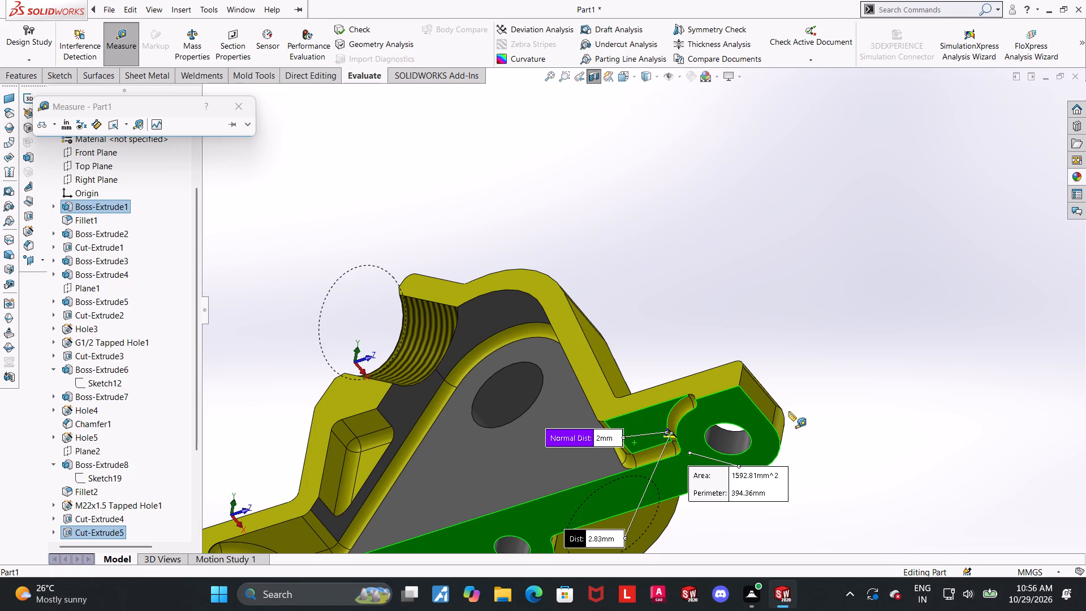
key(Escape)
scroll(788, 411, up, 3)
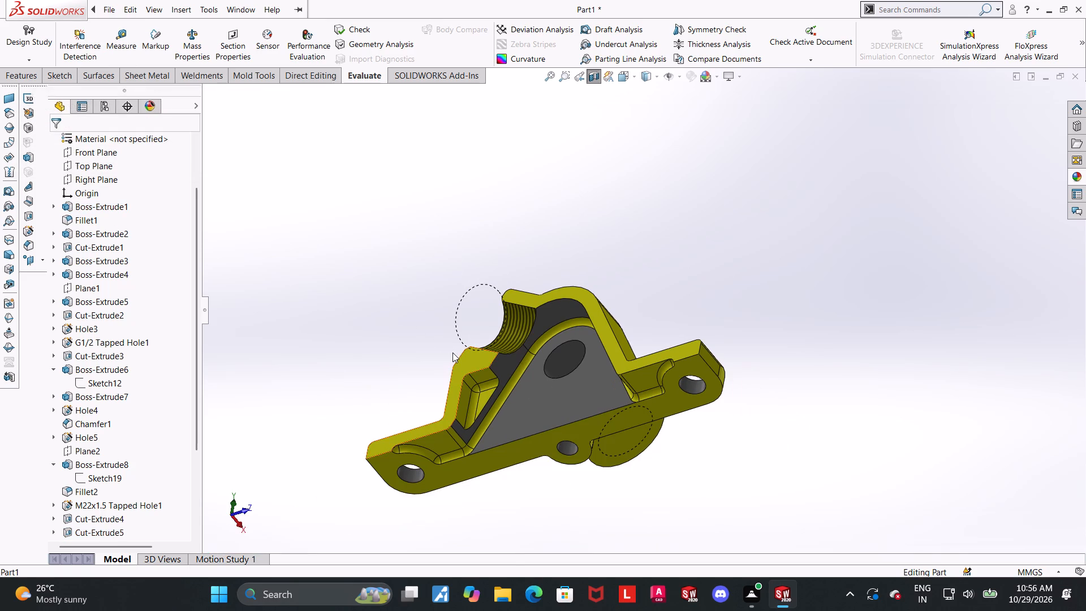
Reopen the Right Plane section and move the cutting plane so it passes through the vertical cylindrical boss.
click(599, 70)
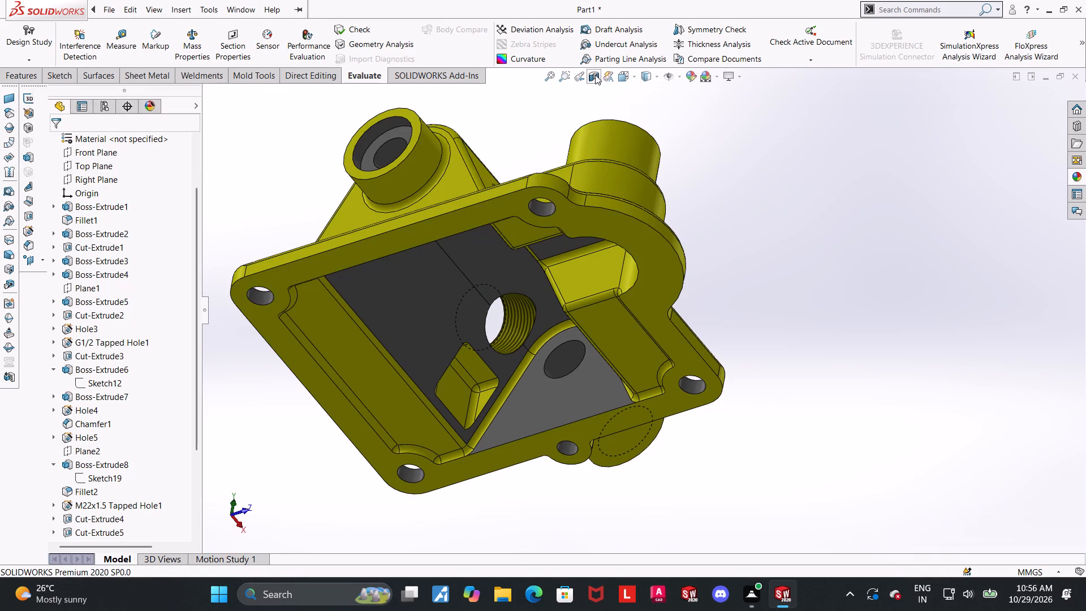
click(594, 76)
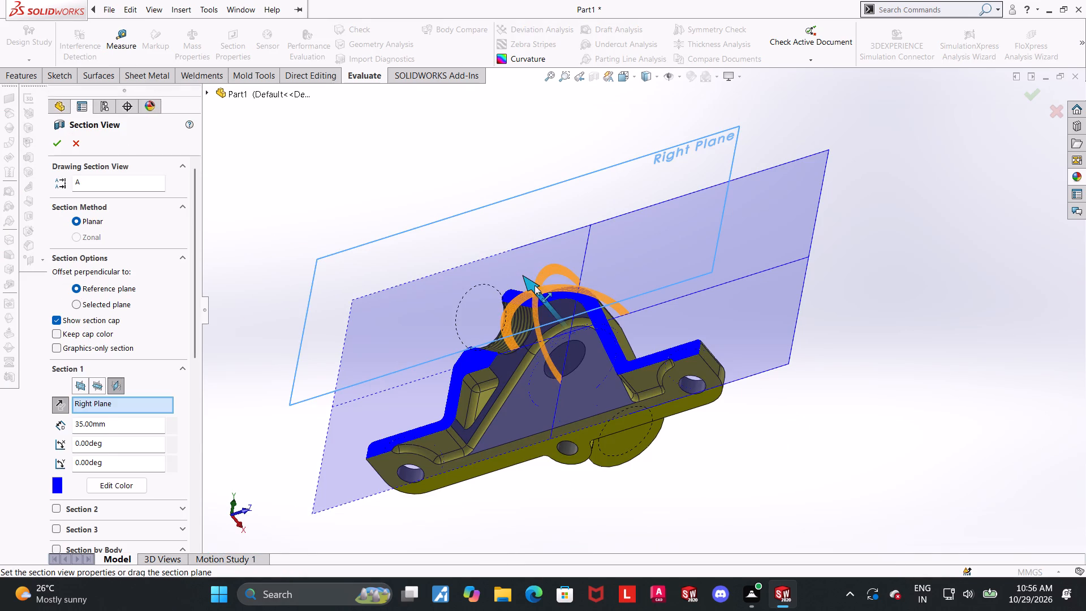
drag(535, 285, 439, 195)
click(51, 148)
Measure the bore inside the sectioned vertical cylindrical boss.
middle_drag(223, 150, 217, 195)
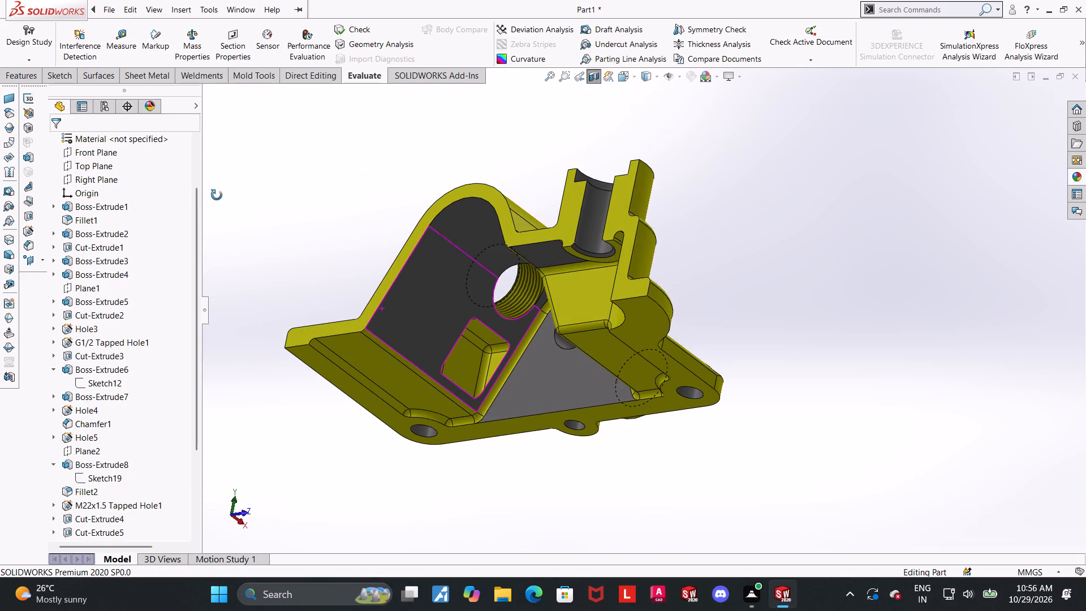
middle_drag(217, 195, 216, 198)
click(109, 29)
middle_drag(245, 139, 312, 268)
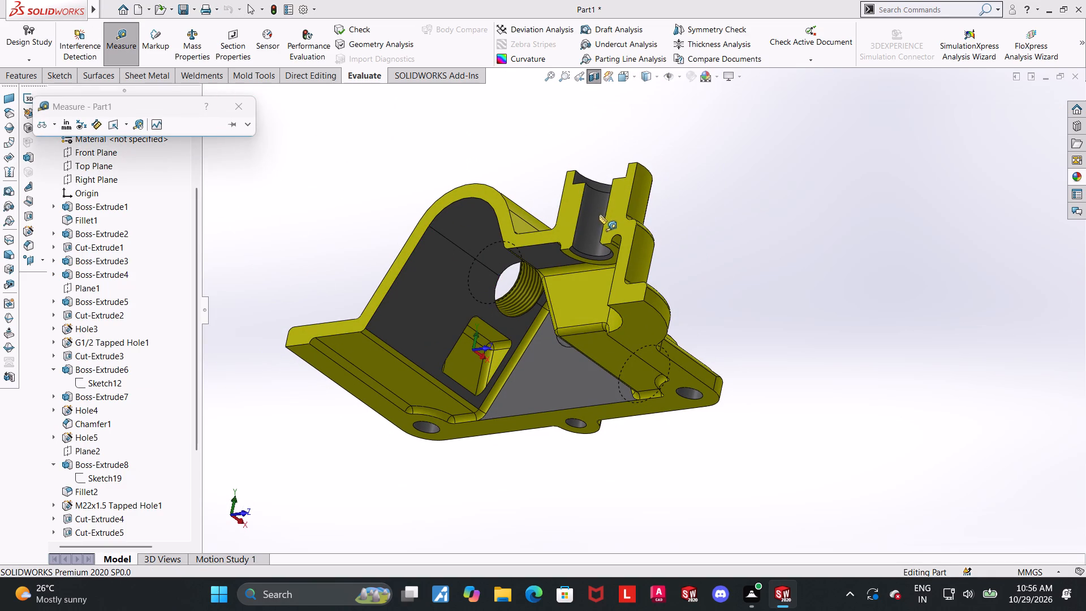
click(593, 216)
key(Escape)
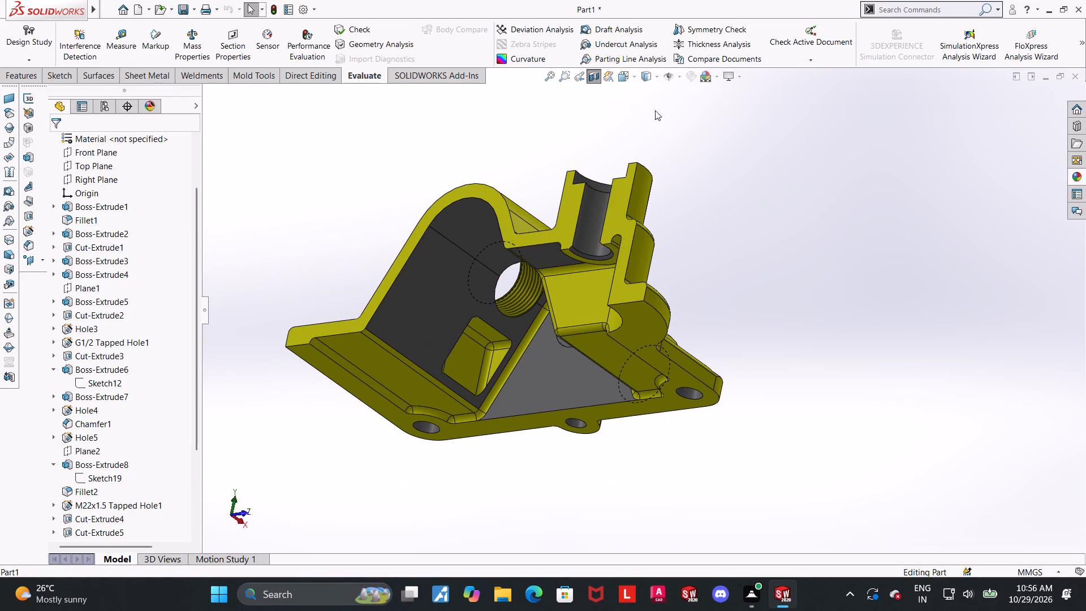
Set the sectioned housing's display style to Hidden Lines Removed.
click(650, 80)
click(648, 122)
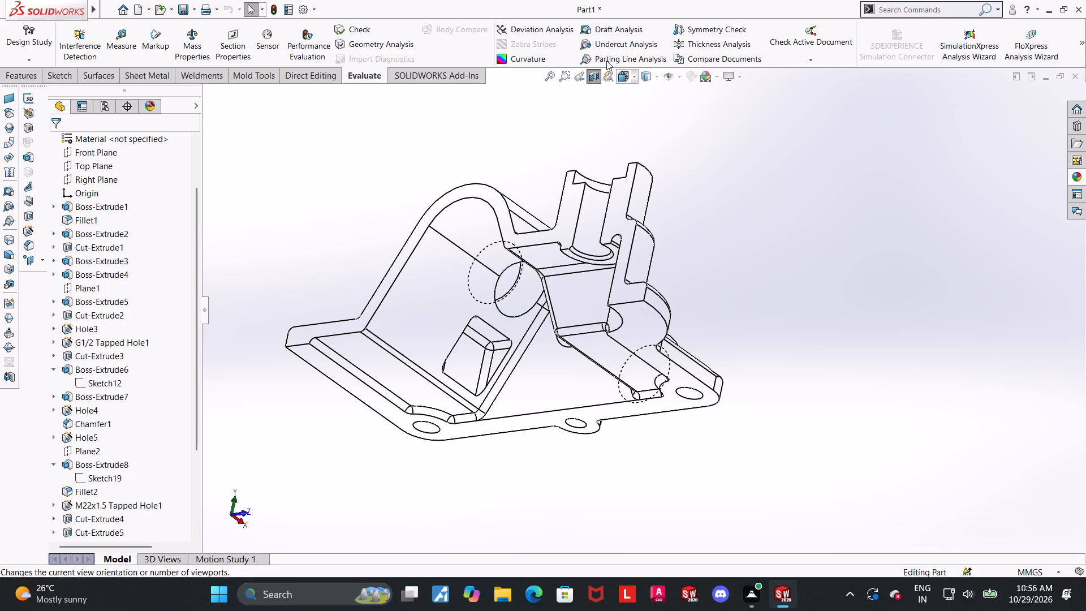
Measure the radius of the counterbore wall at the top of the sectioned vertical cylindrical boss.
click(626, 82)
click(411, 295)
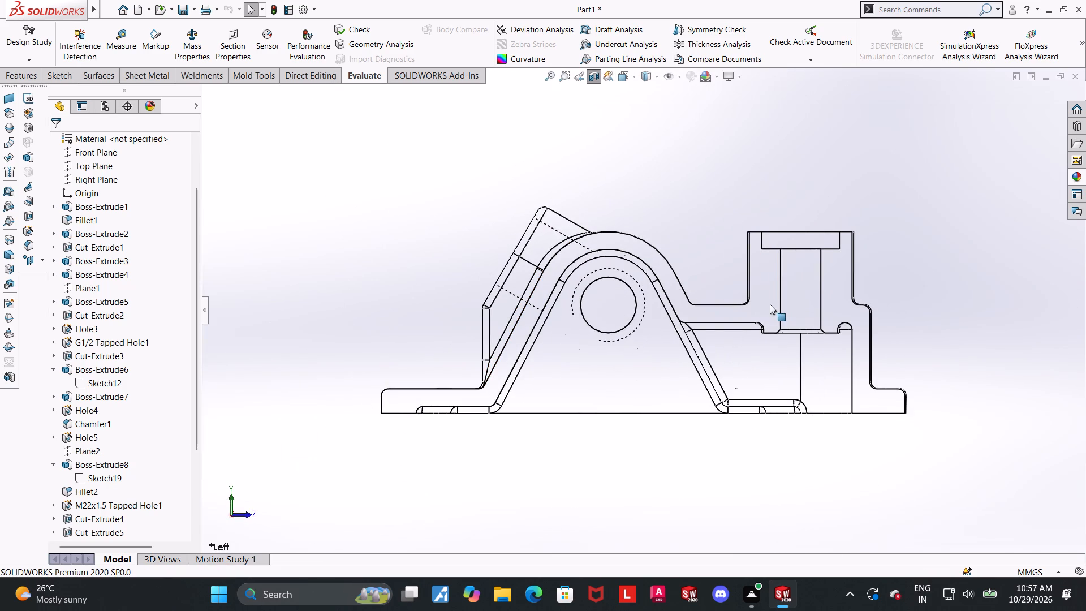
scroll(905, 304, down, 2)
middle_drag(863, 326, 845, 312)
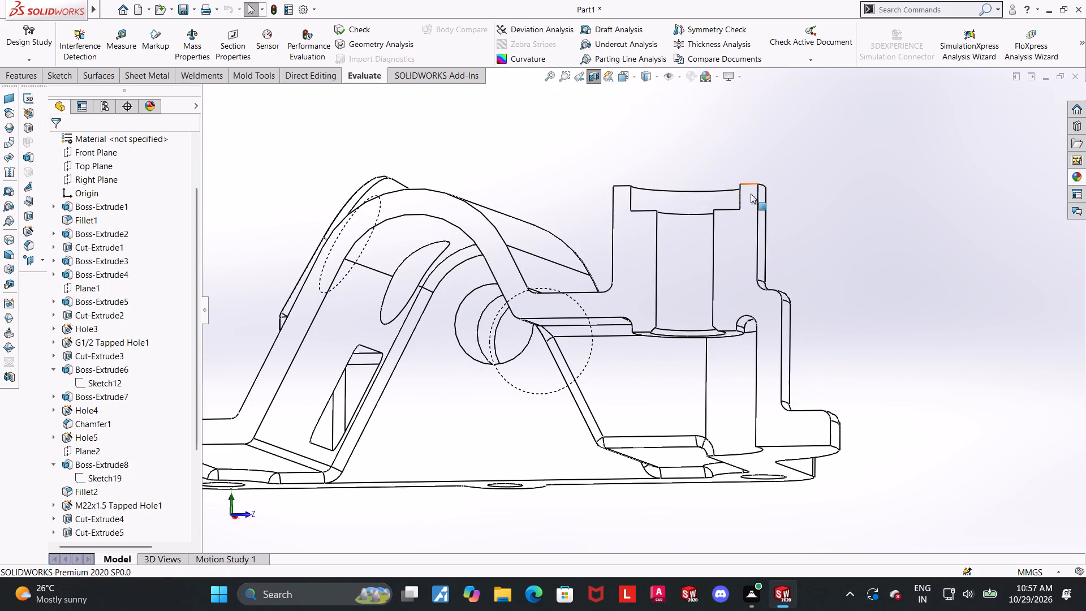
middle_click(739, 248)
scroll(733, 247, down, 1)
click(112, 41)
middle_drag(627, 141, 627, 227)
click(641, 193)
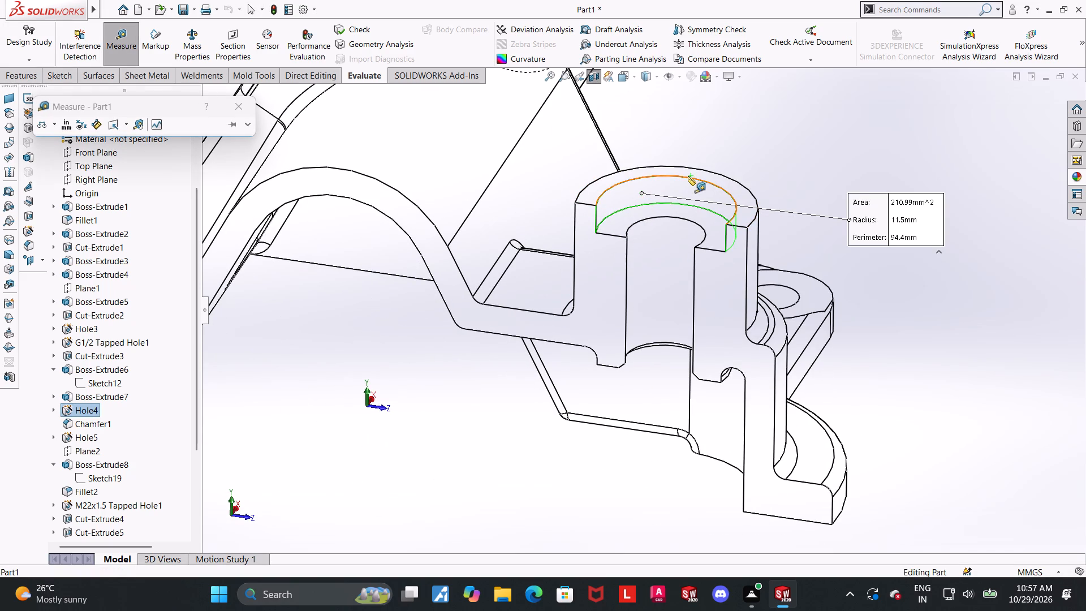
key(Escape)
Measure the counterbore's depth from the sectioned vertical boss's top face to the counterbore floor.
click(130, 35)
middle_drag(913, 122, 909, 154)
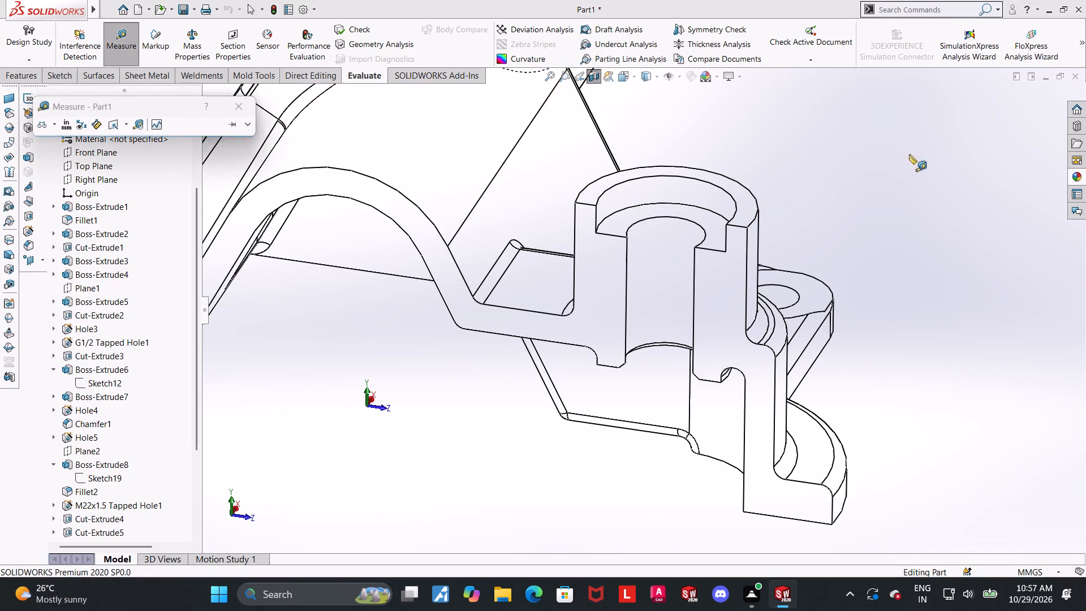
middle_drag(909, 154, 906, 187)
scroll(904, 198, up, 1)
click(689, 382)
click(661, 380)
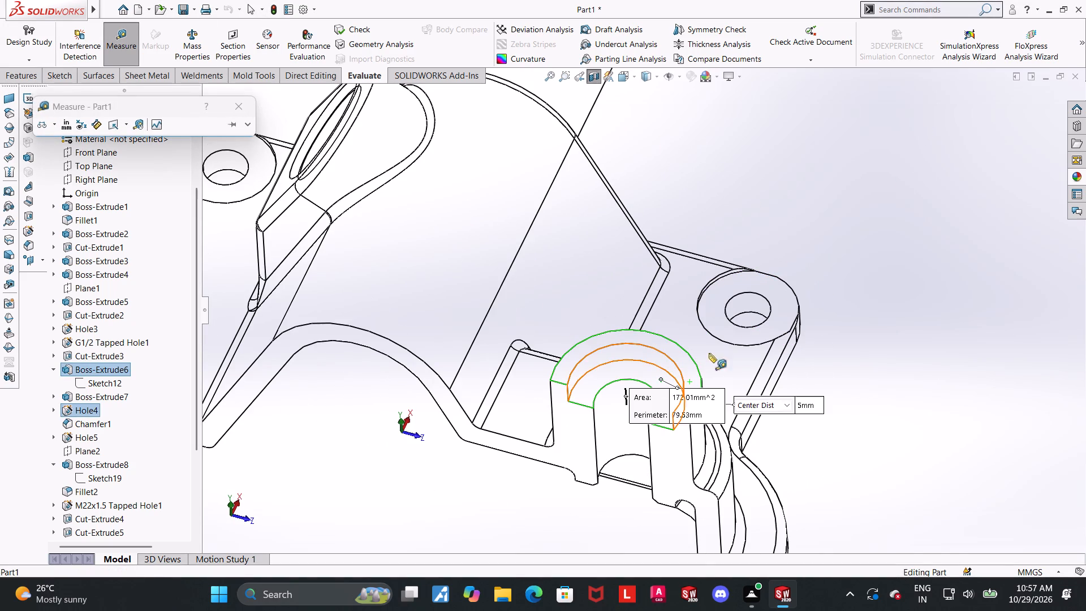
key(Escape)
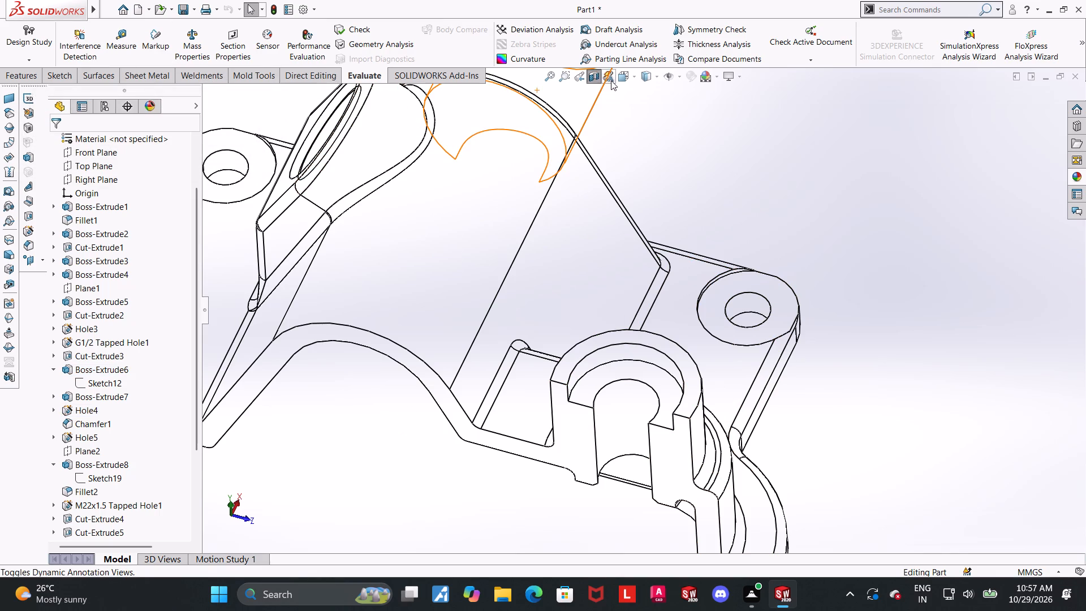
Turn off the section view and measure the full diameter of the vertical boss's counterbore.
click(597, 76)
click(128, 41)
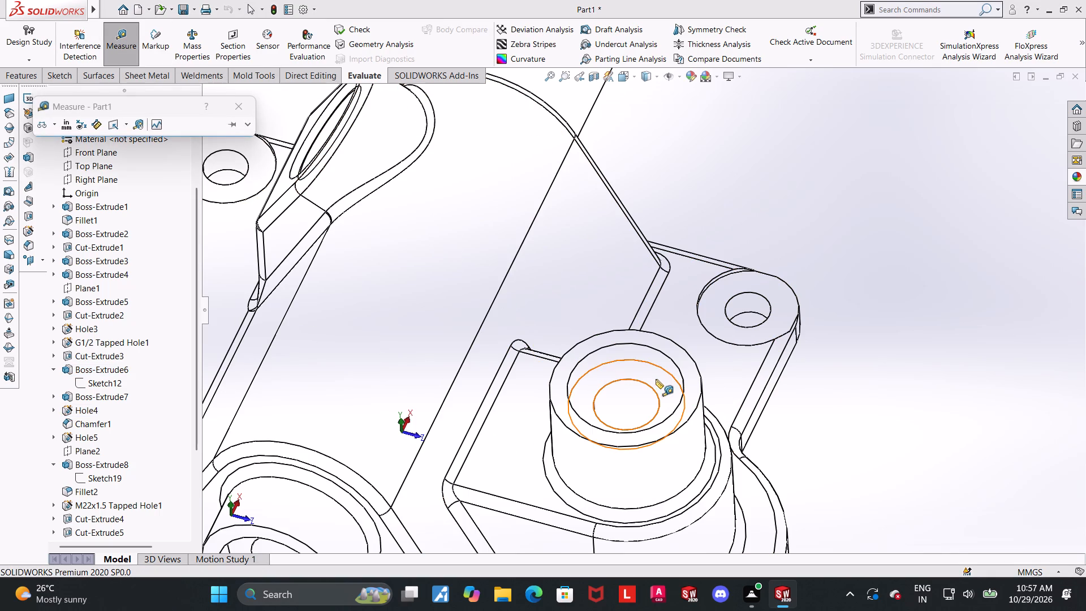
click(660, 360)
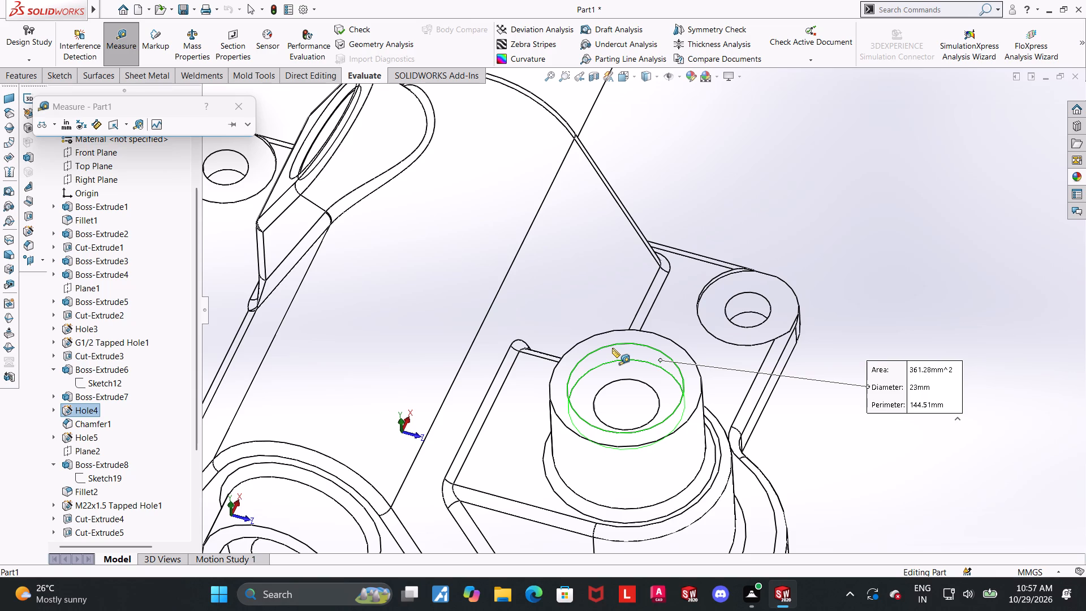
scroll(612, 348, up, 4)
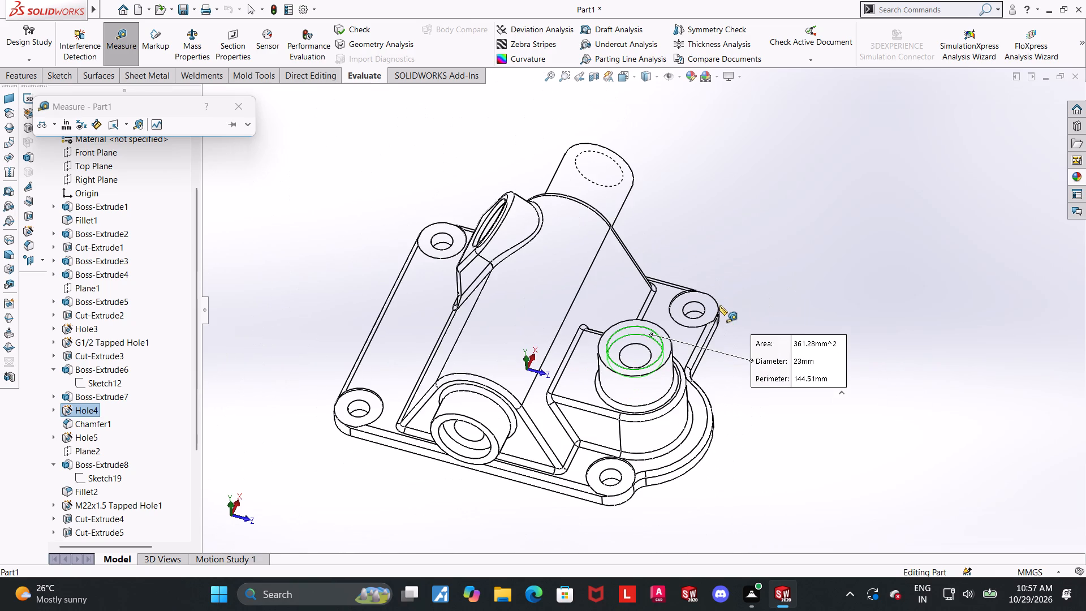
scroll(720, 304, down, 1)
key(Escape)
Measure the spotface depth around the flange hole behind the vertical boss, relative to the flange's top face.
scroll(722, 297, down, 3)
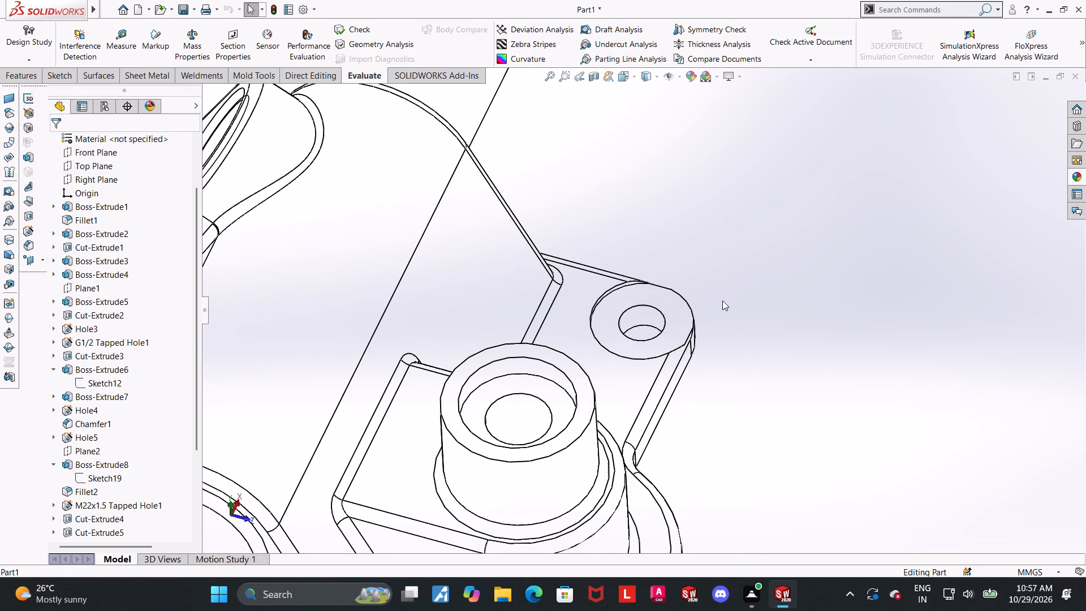
scroll(714, 300, down, 1)
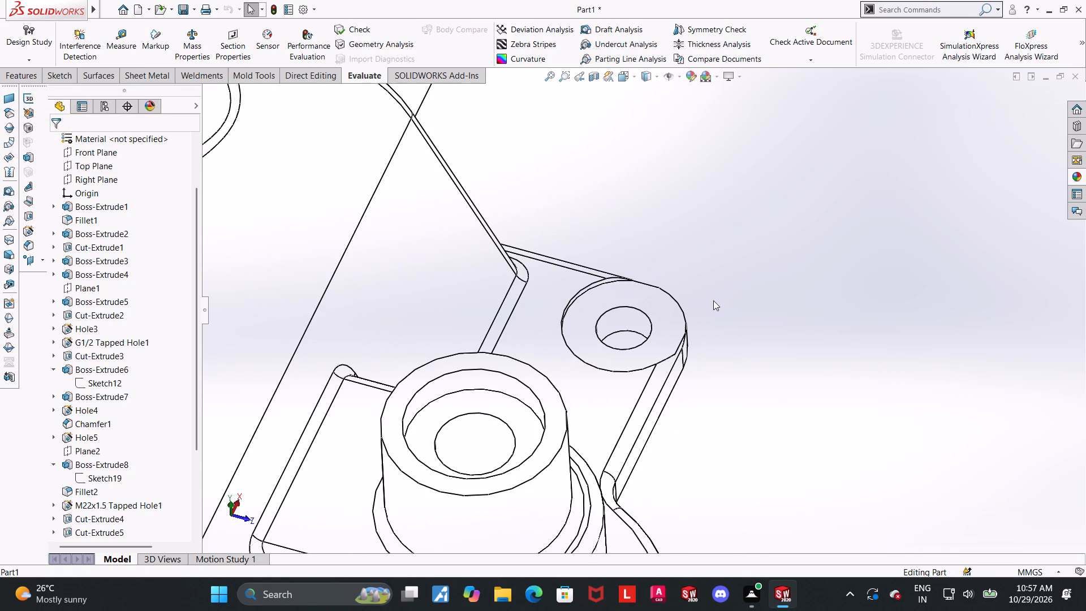
scroll(713, 300, down, 1)
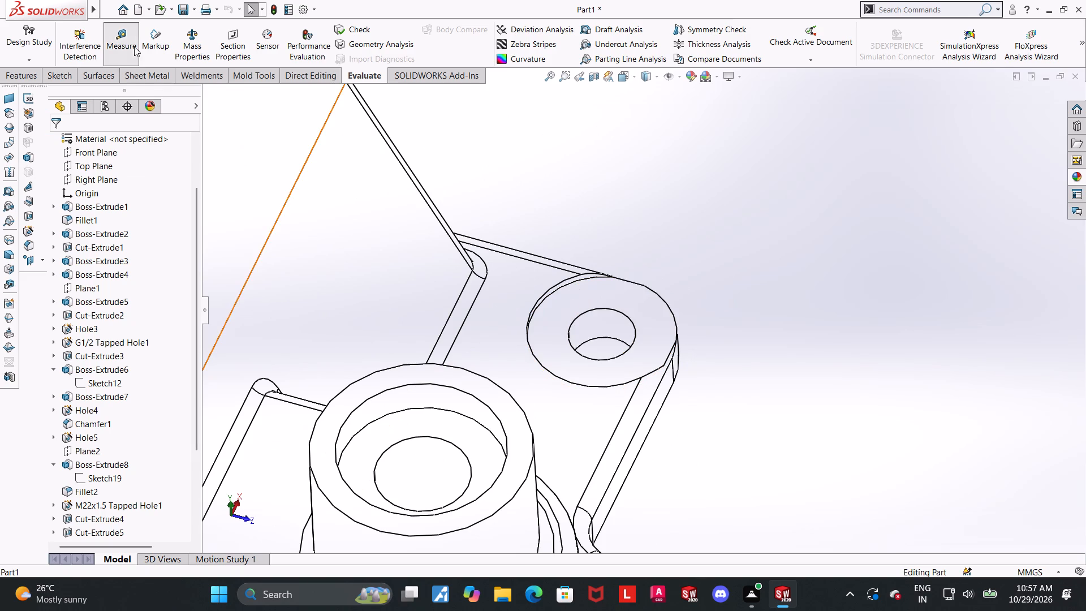
click(134, 46)
click(497, 351)
click(557, 315)
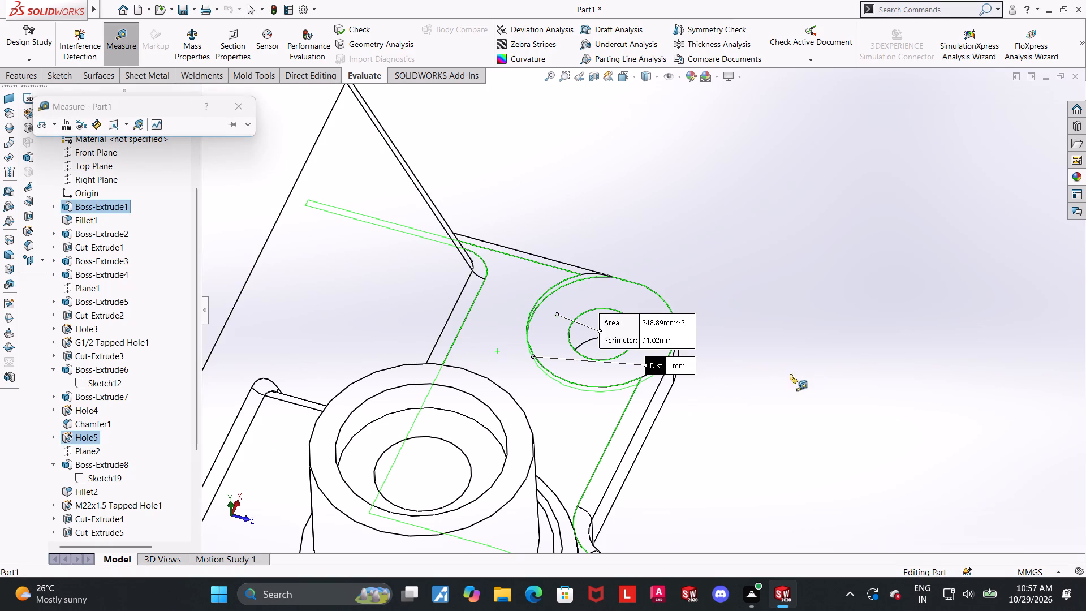
scroll(770, 380, up, 1)
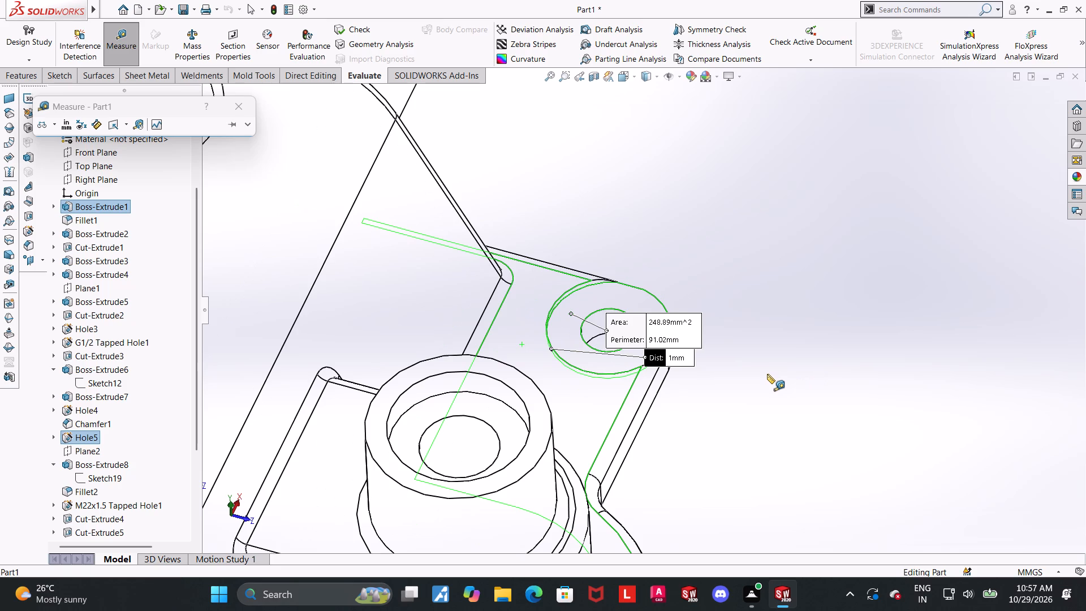
scroll(767, 374, up, 1)
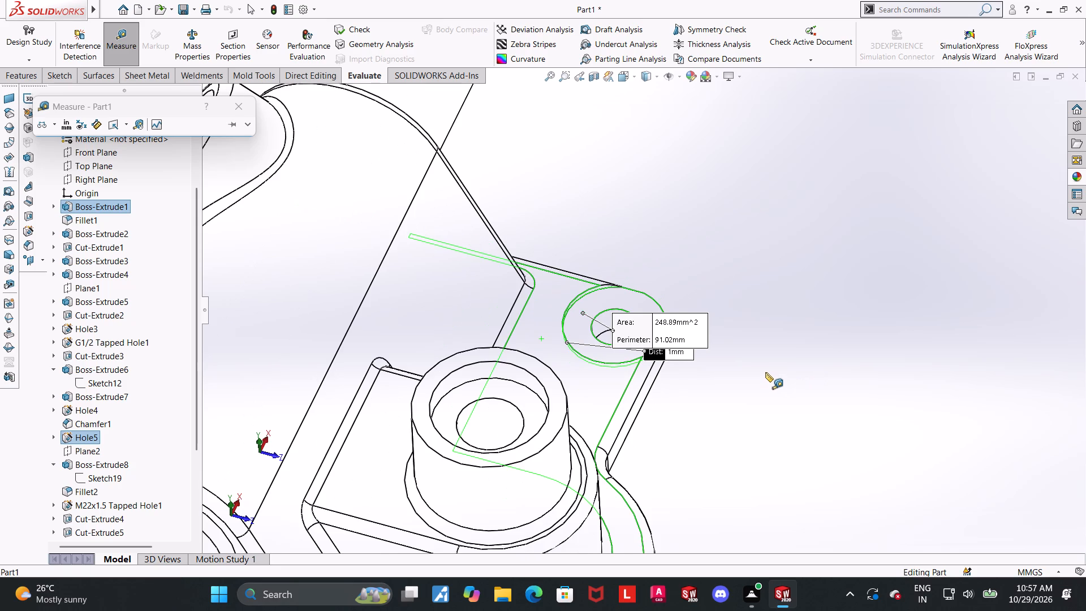
scroll(765, 372, up, 1)
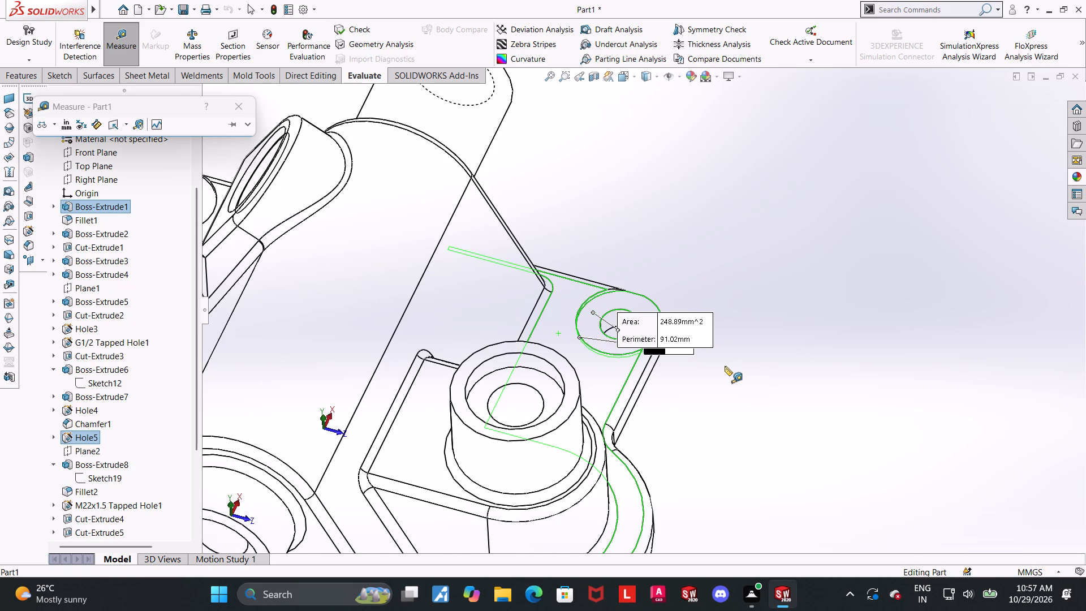
scroll(725, 366, up, 1)
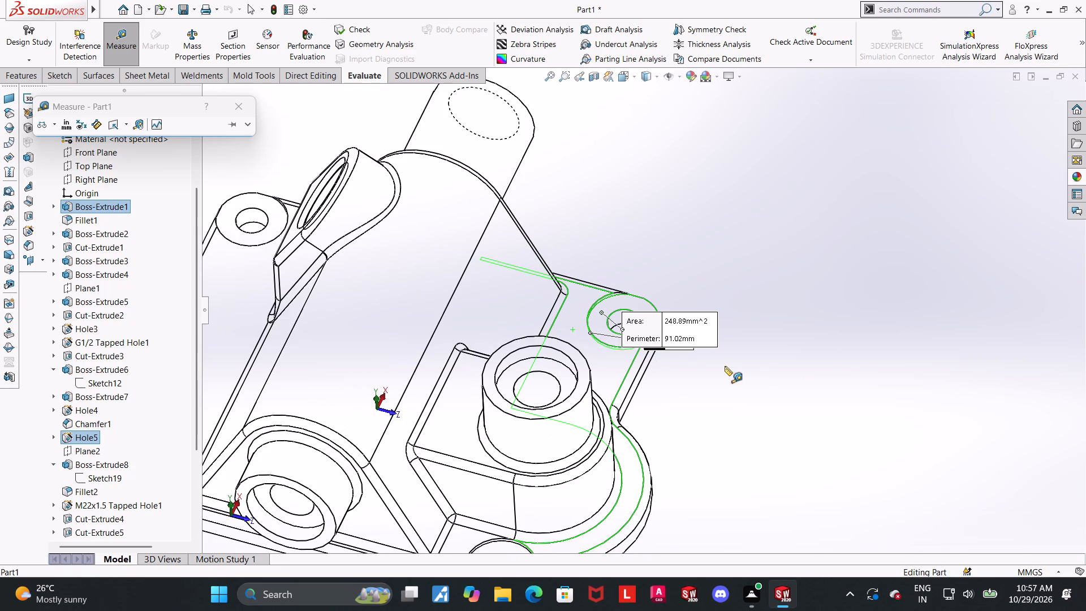
scroll(725, 366, up, 1)
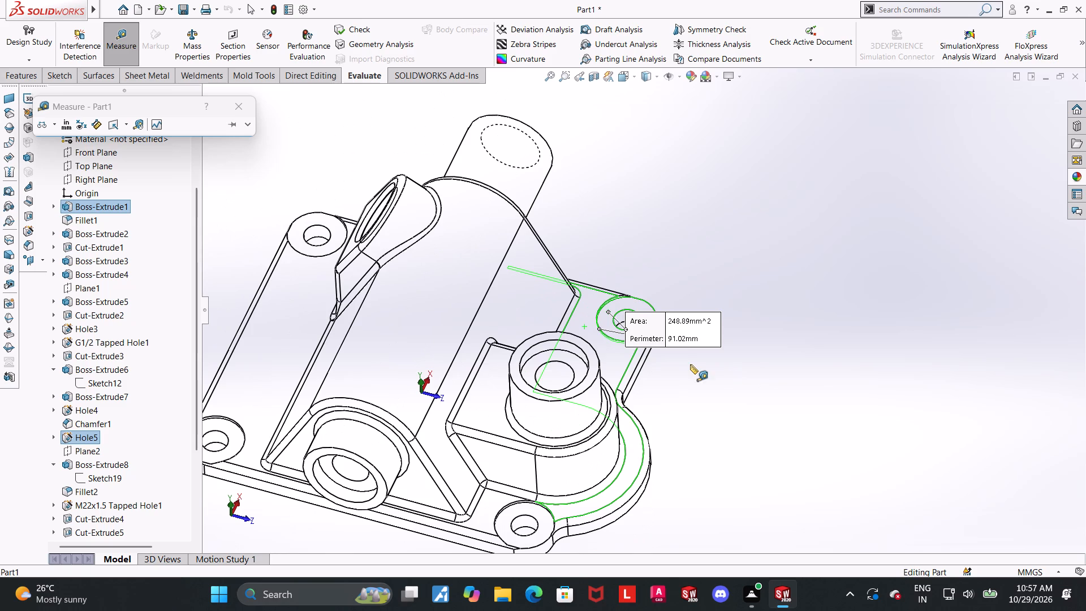
scroll(660, 360, down, 1)
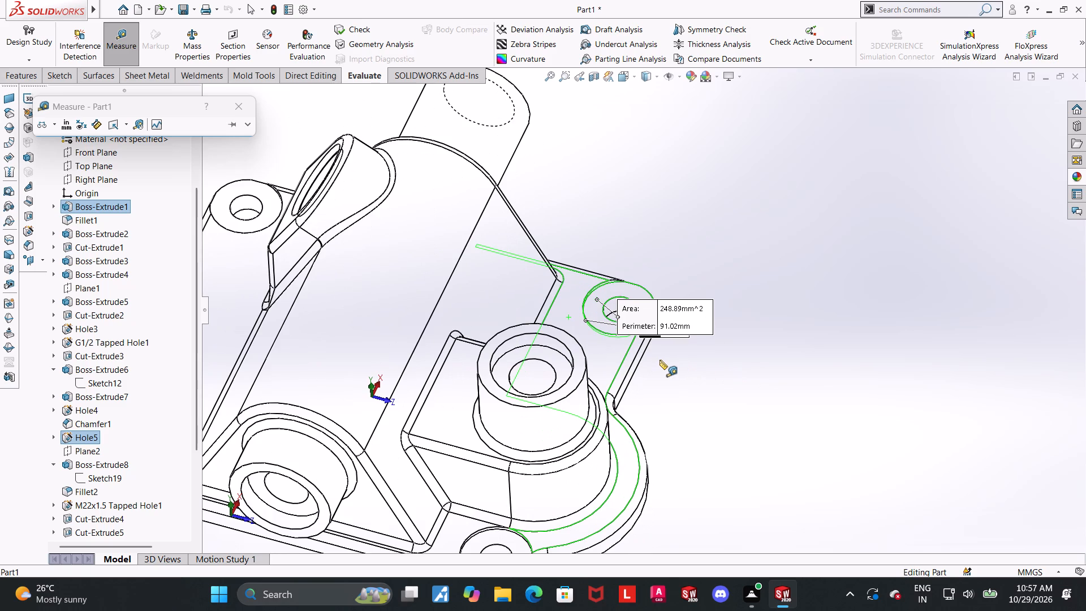
scroll(660, 360, up, 1)
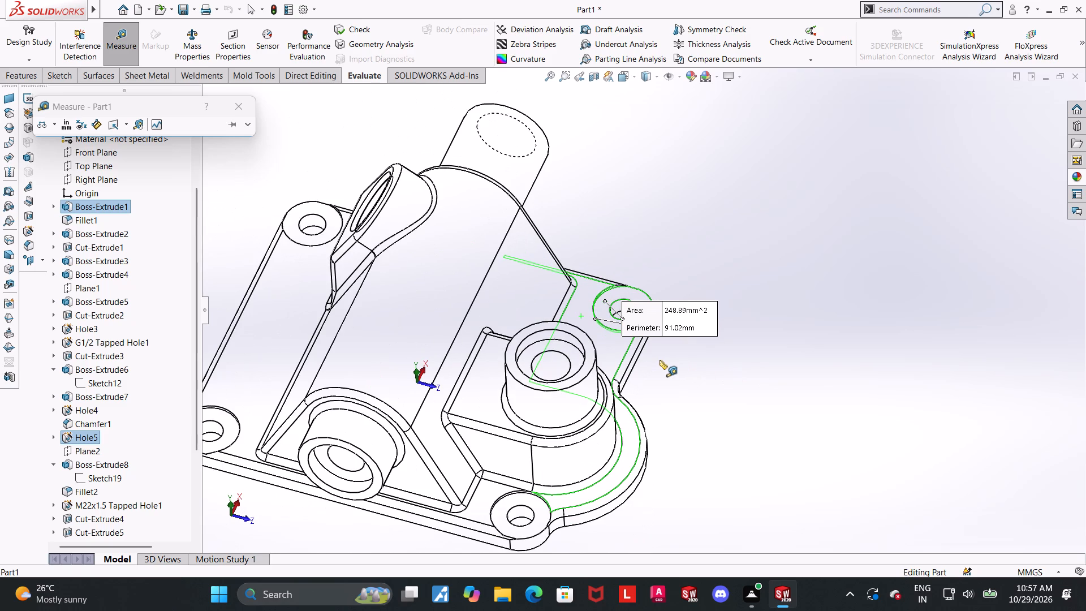
scroll(660, 360, up, 1)
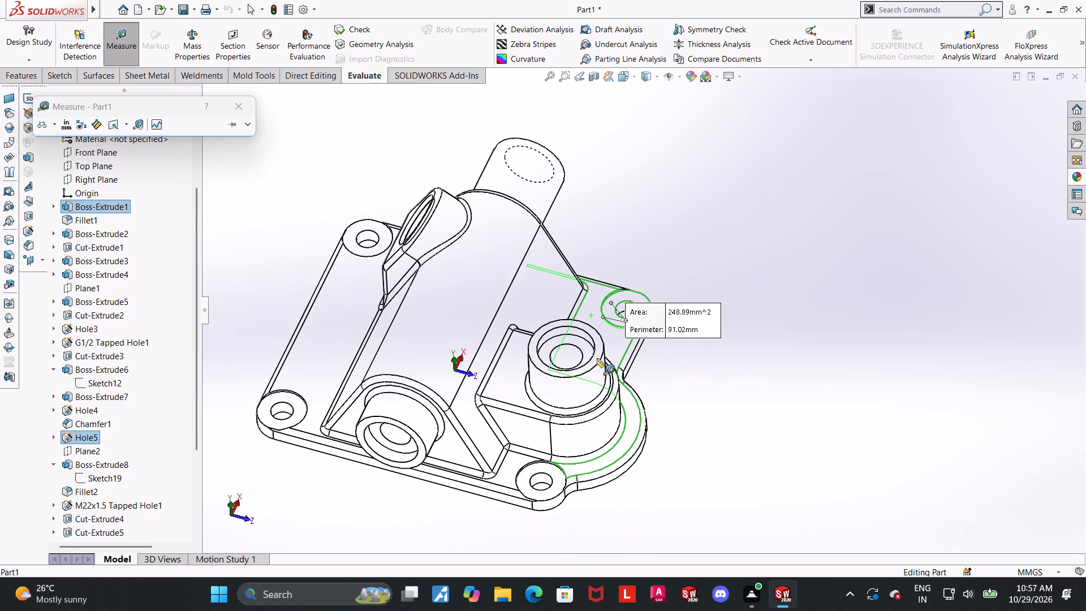
key(Escape)
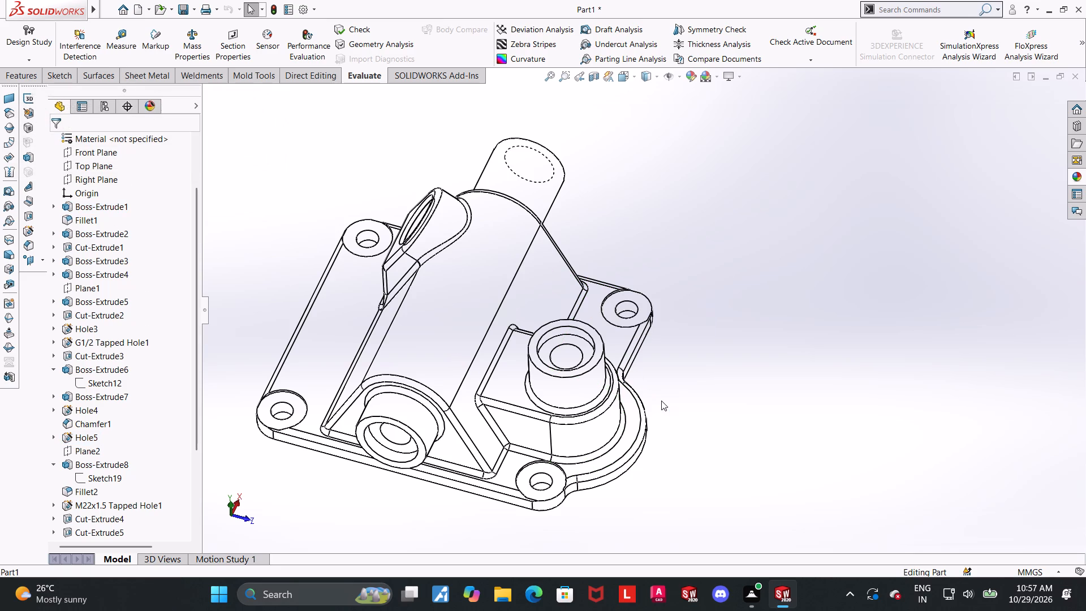
Measure the spotface wall radius at the corner flange hole beside the horizontal boss, away from the vertical boss.
scroll(661, 401, up, 1)
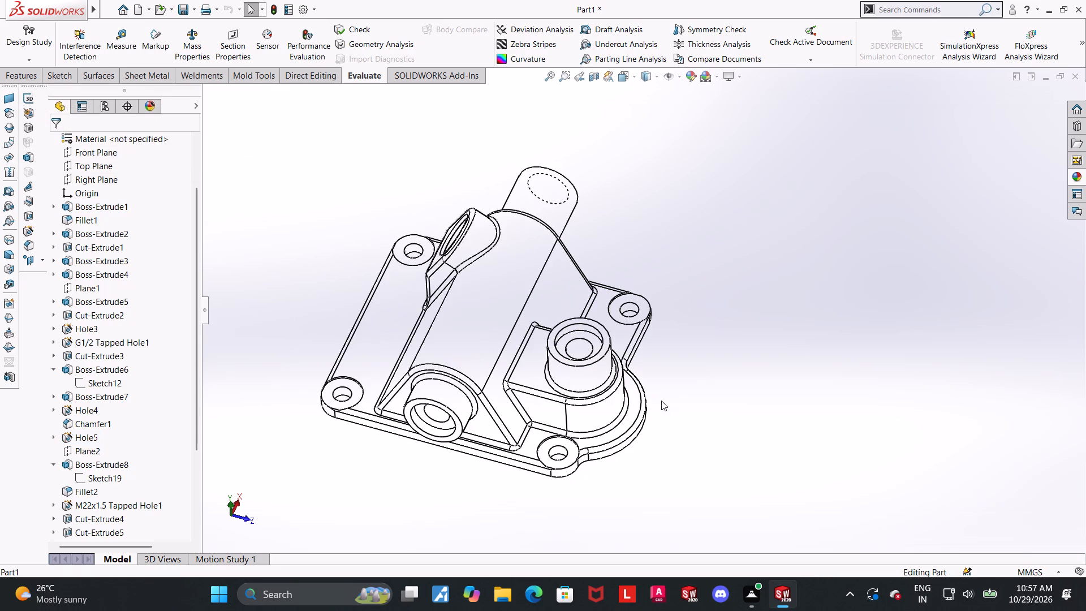
scroll(400, 303, down, 2)
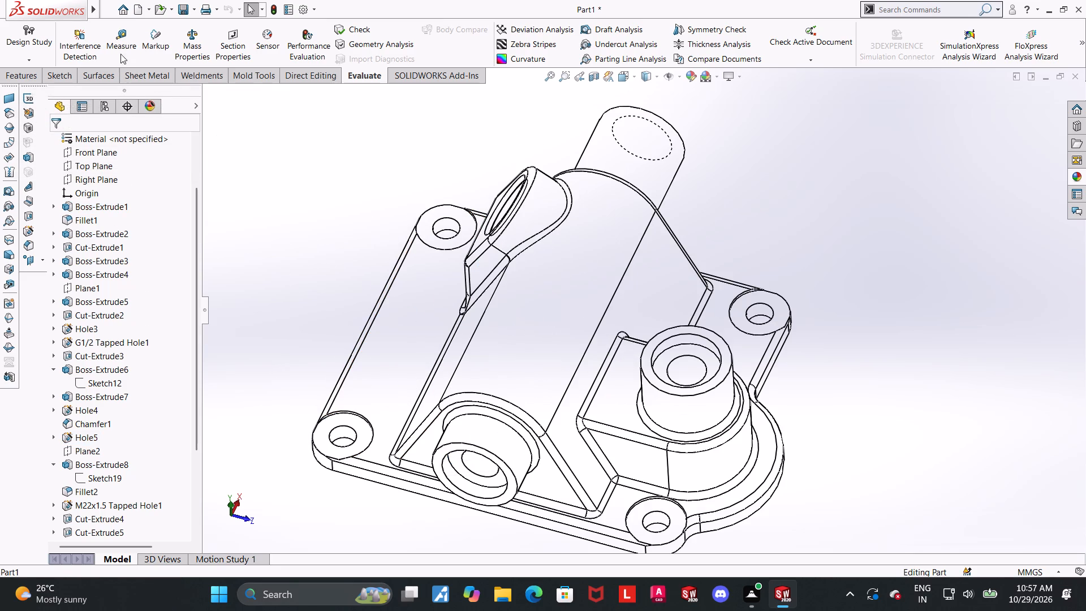
click(119, 40)
scroll(387, 455, down, 2)
scroll(327, 387, down, 5)
middle_drag(432, 418, 433, 381)
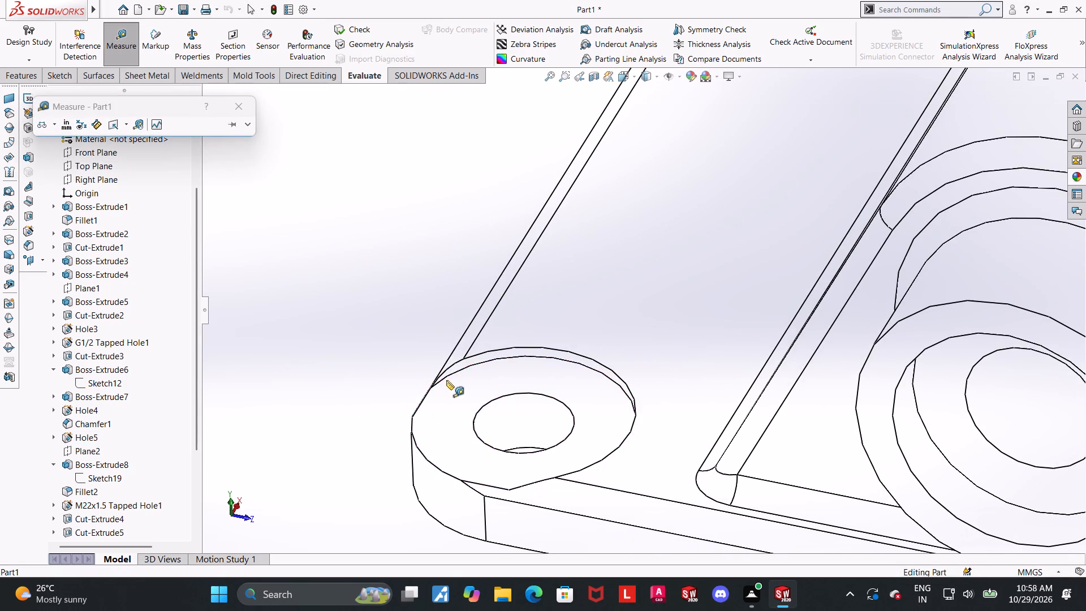
click(471, 361)
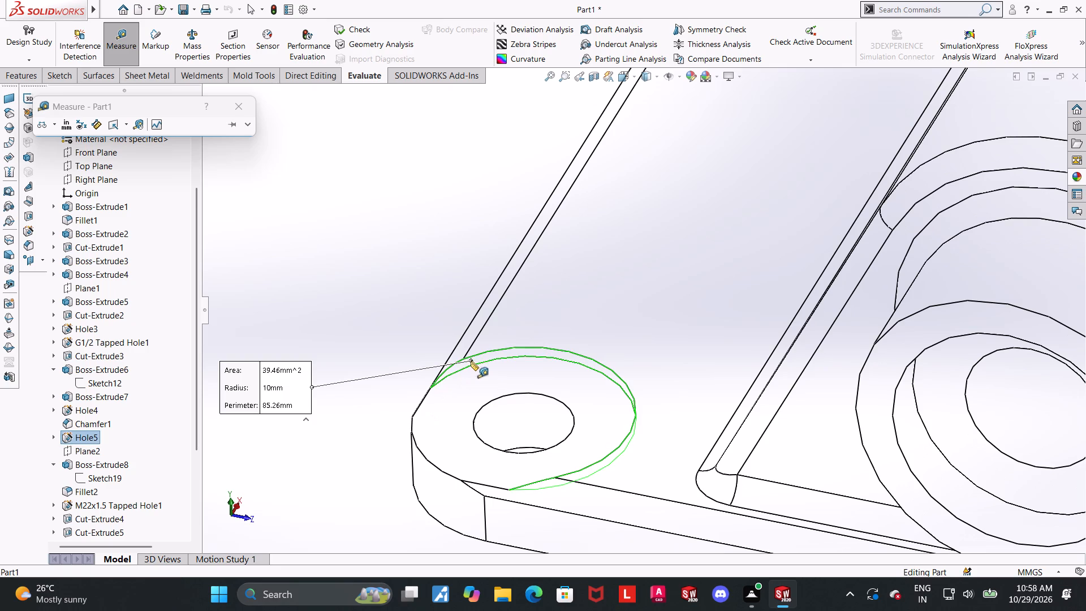
key(Escape)
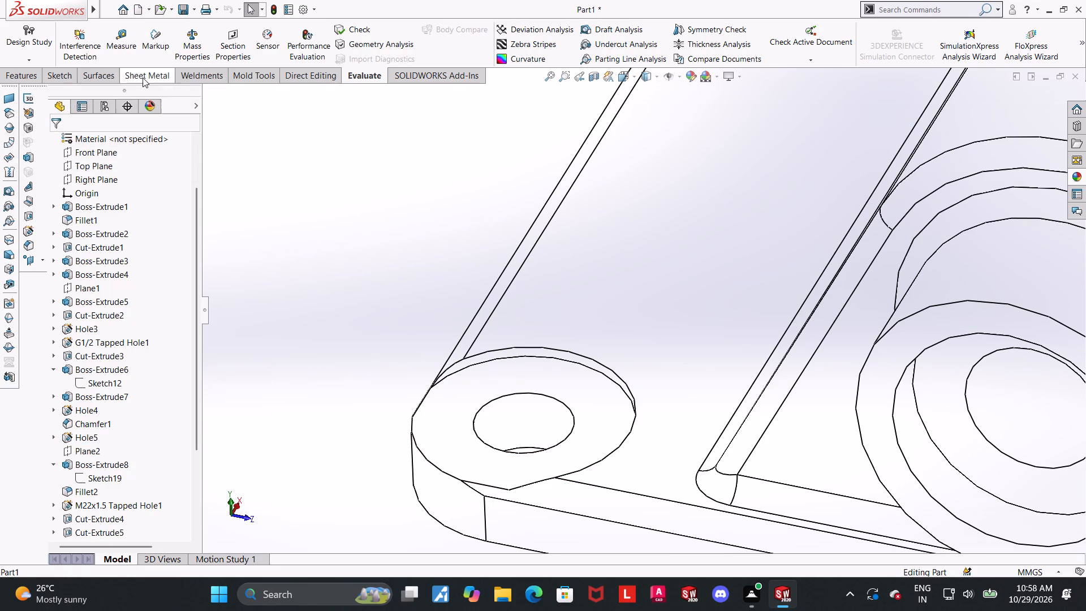
Measure the diameter of the through hole inside that corner spotface.
click(127, 51)
click(536, 424)
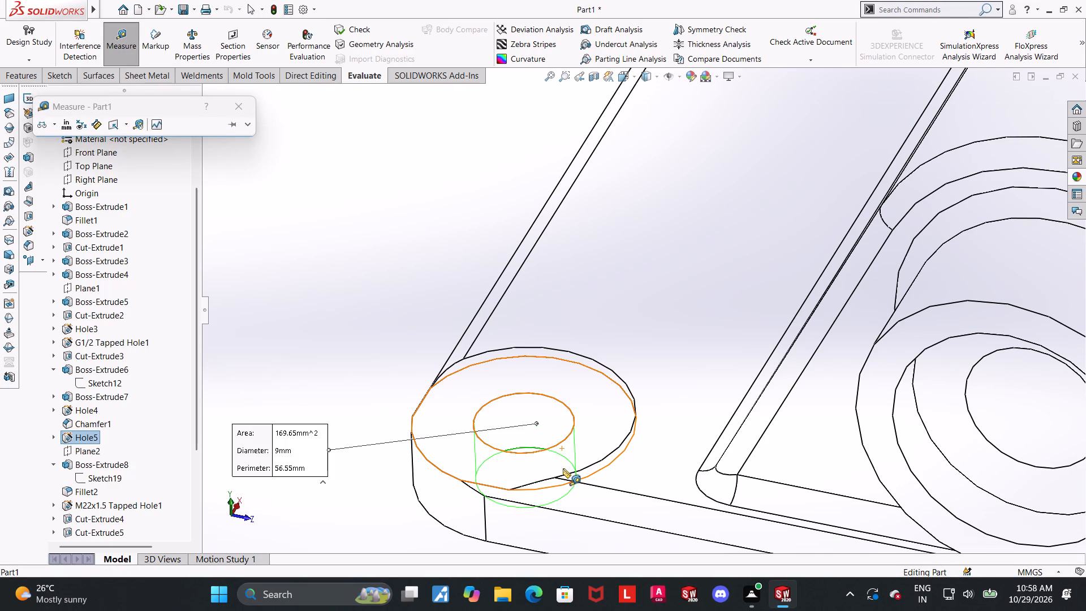
scroll(563, 468, up, 1)
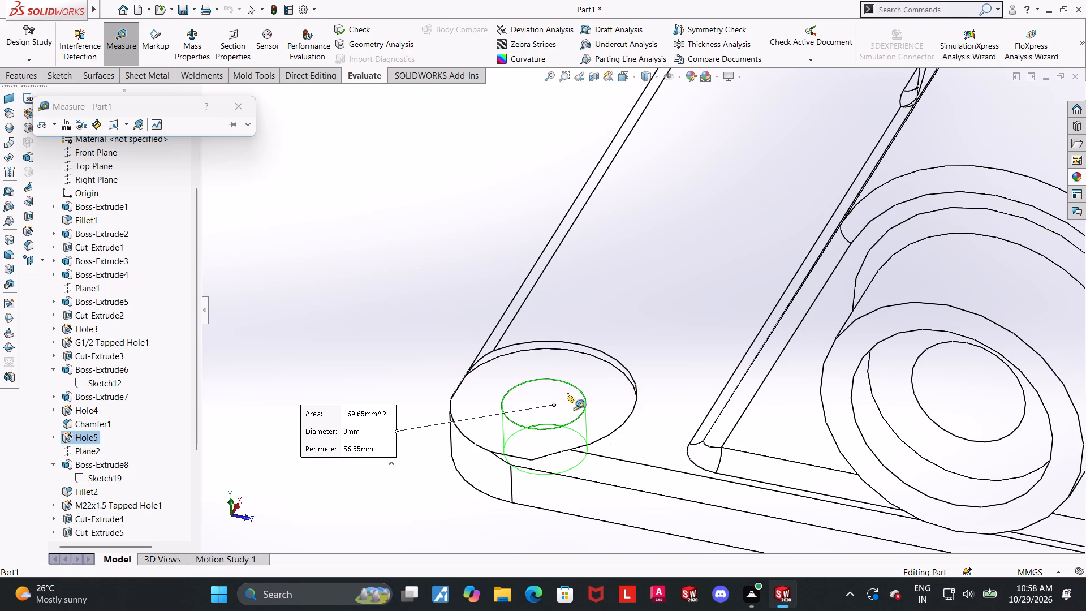
key(Escape)
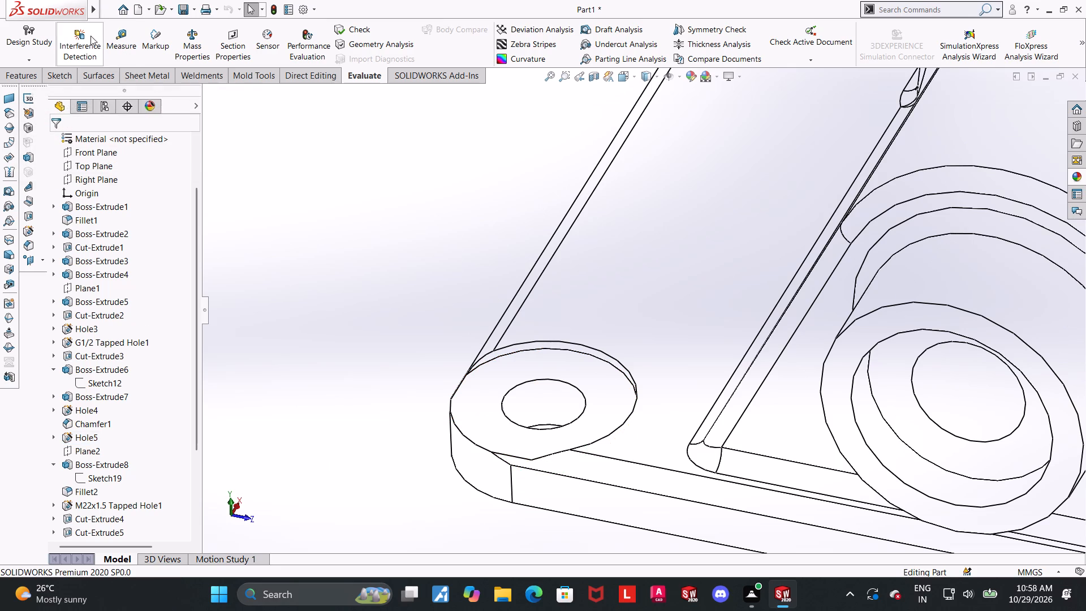
click(117, 33)
click(561, 397)
key(Escape)
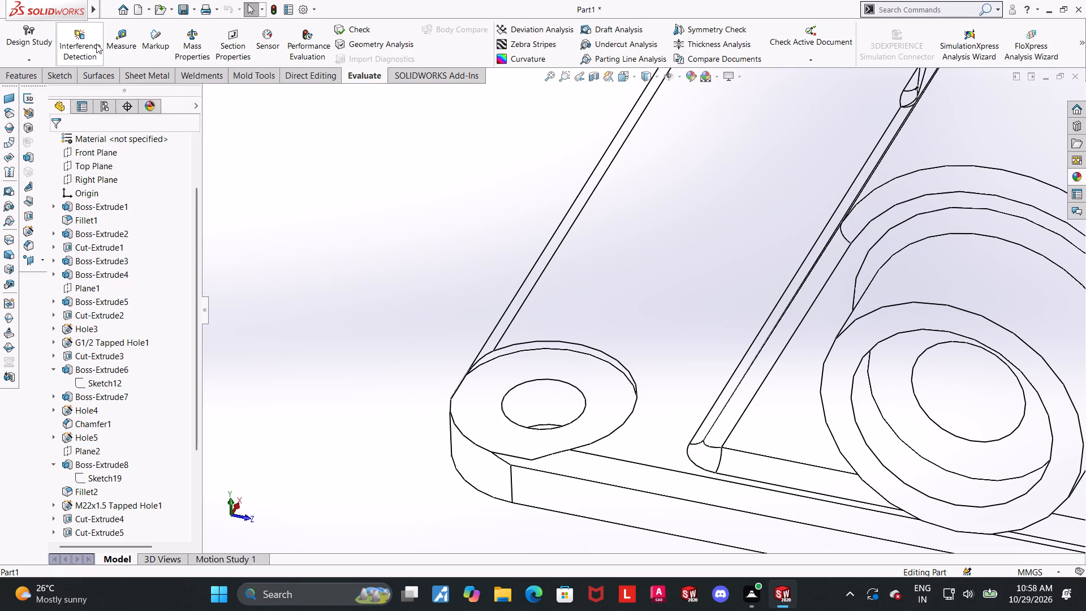
Recheck the radius of the corner spotface using its upper circular edge and side wall.
click(127, 43)
click(566, 342)
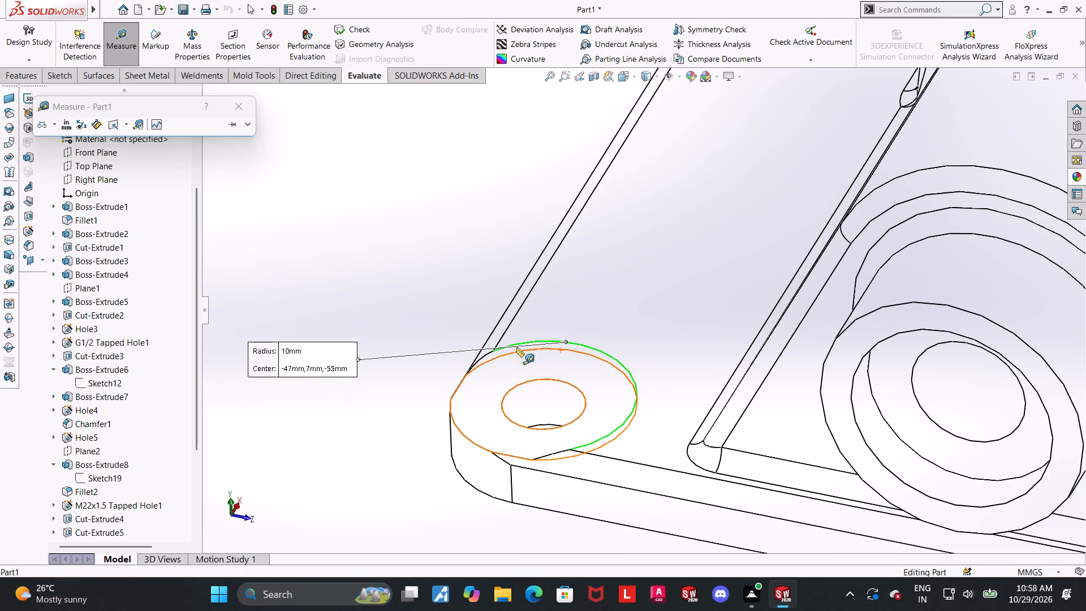
key(Escape)
click(138, 41)
scroll(538, 356, down, 2)
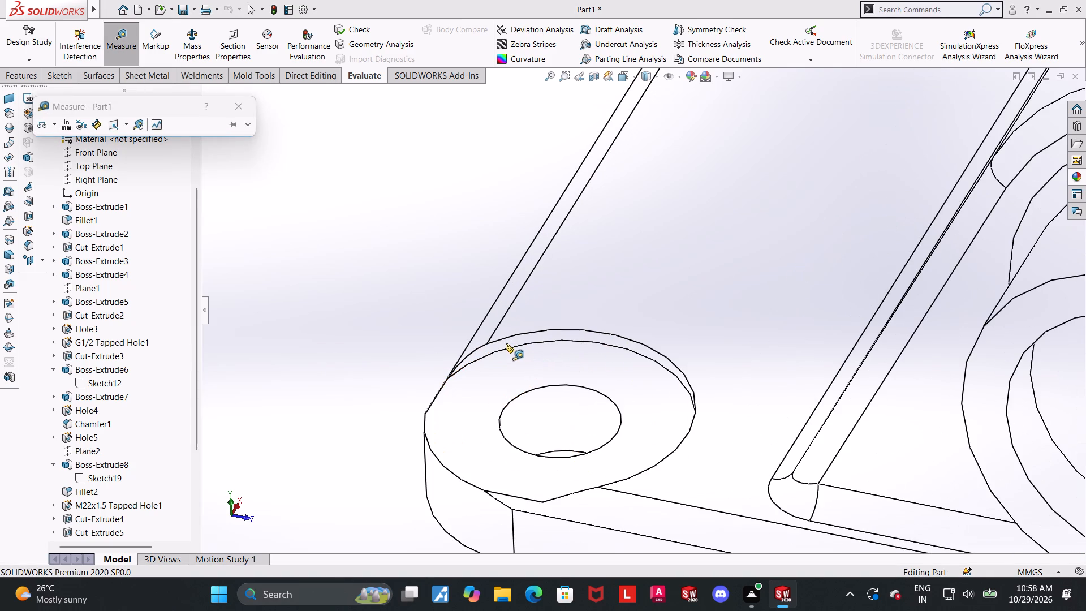
click(506, 343)
key(Escape)
Measure the through hole in the same corner spotface again.
click(104, 40)
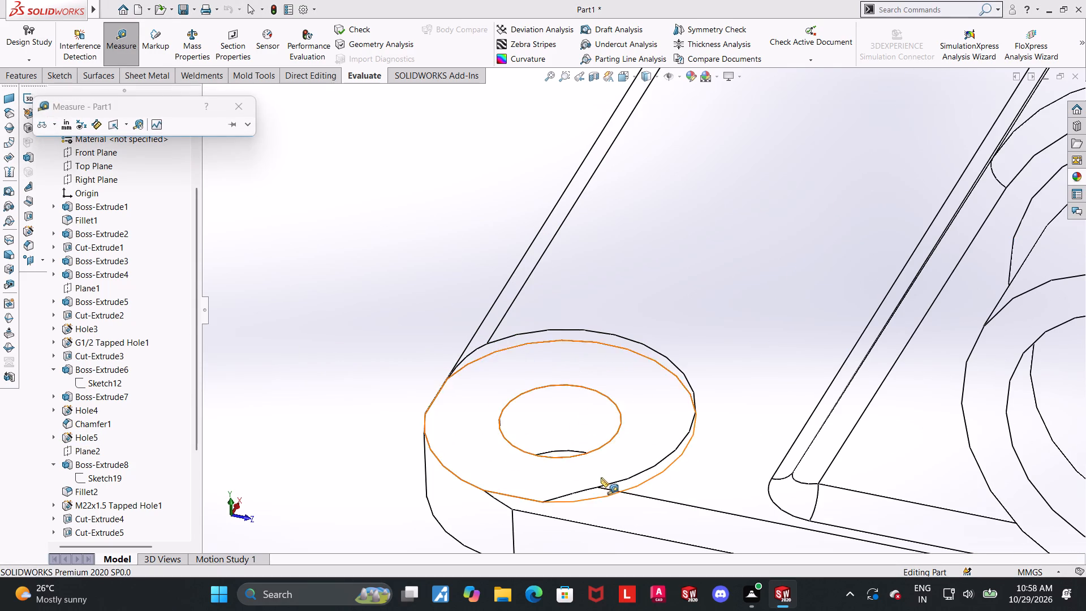
click(570, 418)
key(Escape)
Measure the flat ring-shaped floor of the corner spotface around its through hole.
click(124, 50)
click(577, 356)
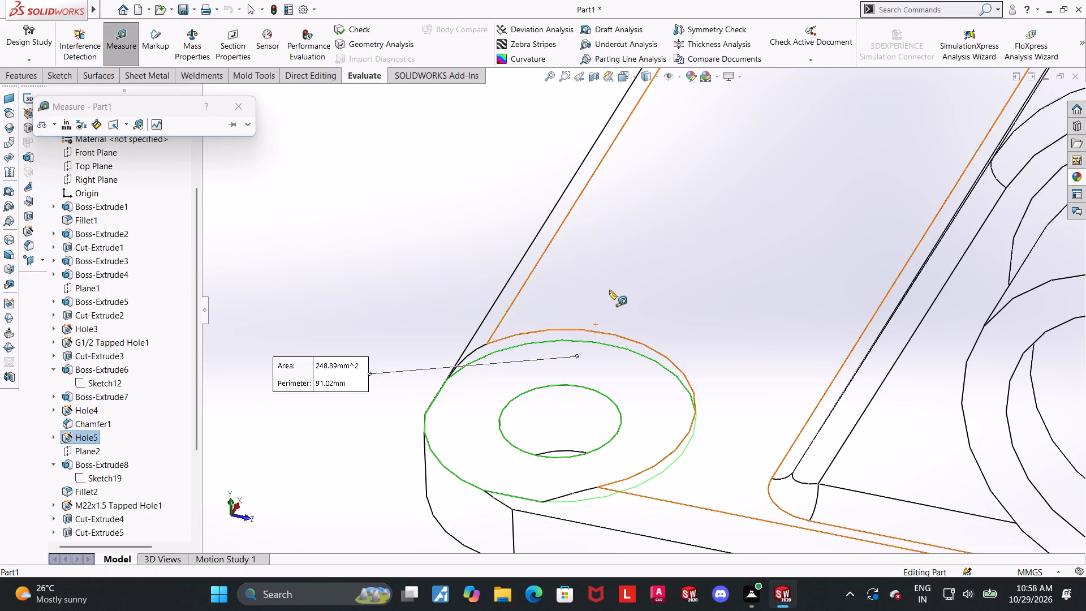
click(610, 286)
key(Escape)
Measure the flange's underside face and its upper face beside the same corner hole.
scroll(579, 348, up, 3)
middle_drag(597, 408, 620, 111)
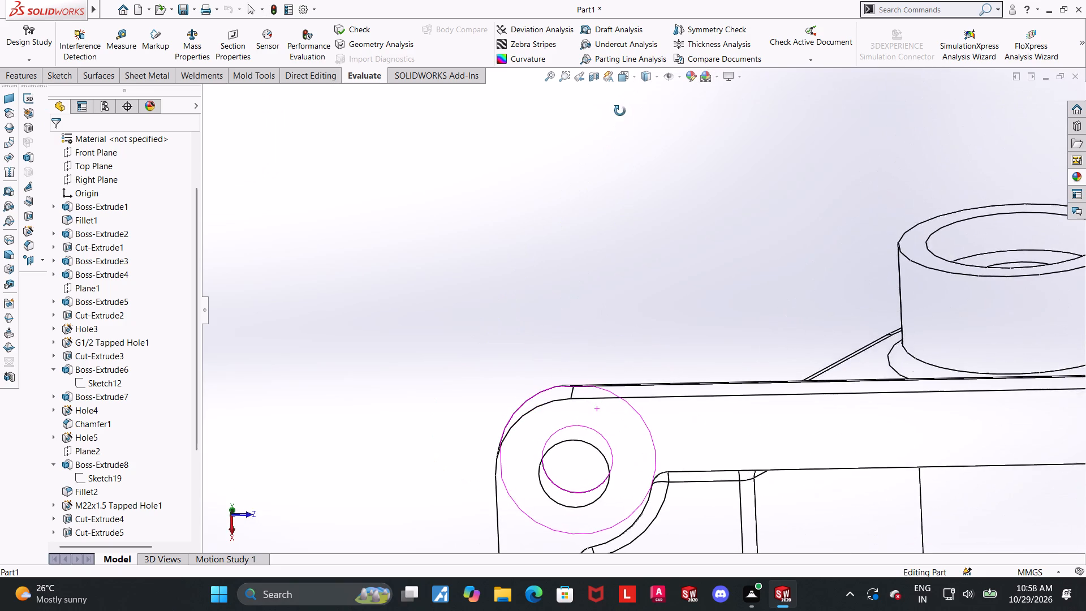
middle_drag(620, 111, 622, 131)
scroll(649, 484, up, 2)
middle_drag(621, 381, 642, 520)
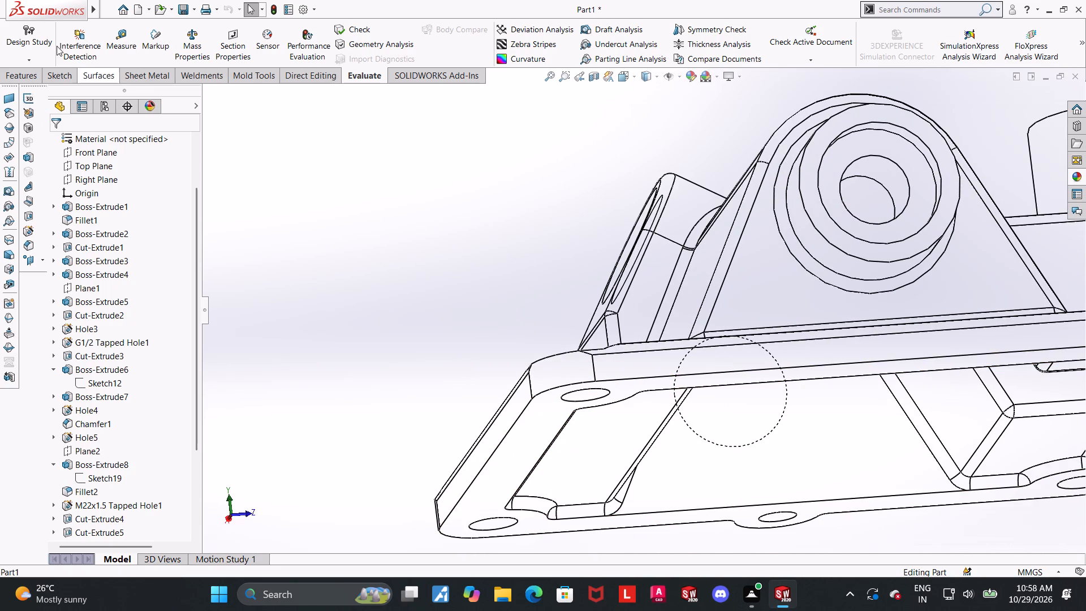
click(109, 41)
click(542, 438)
middle_drag(555, 349, 575, 506)
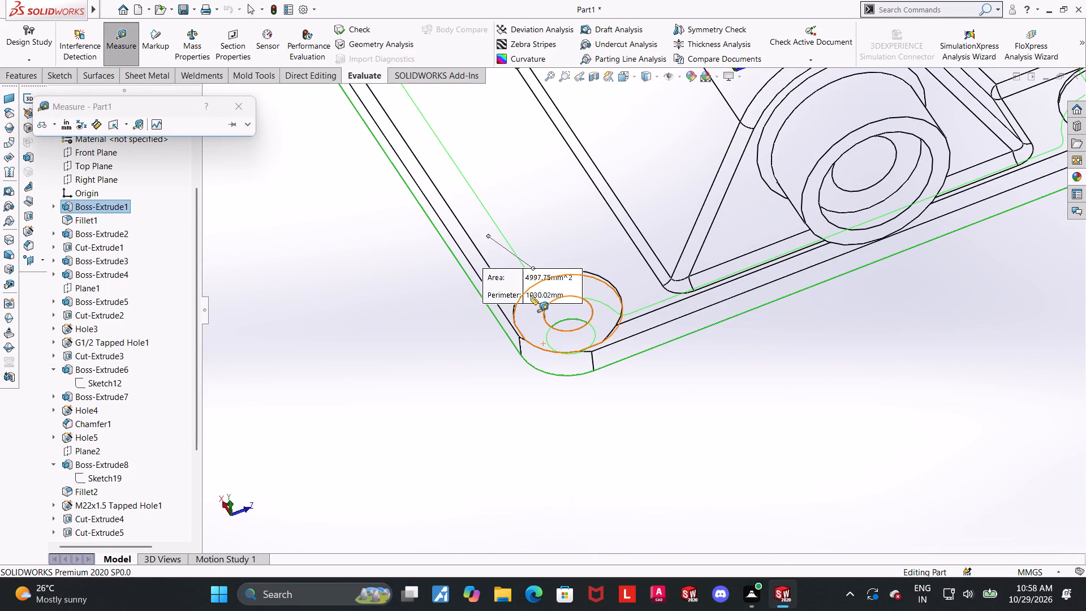
click(528, 193)
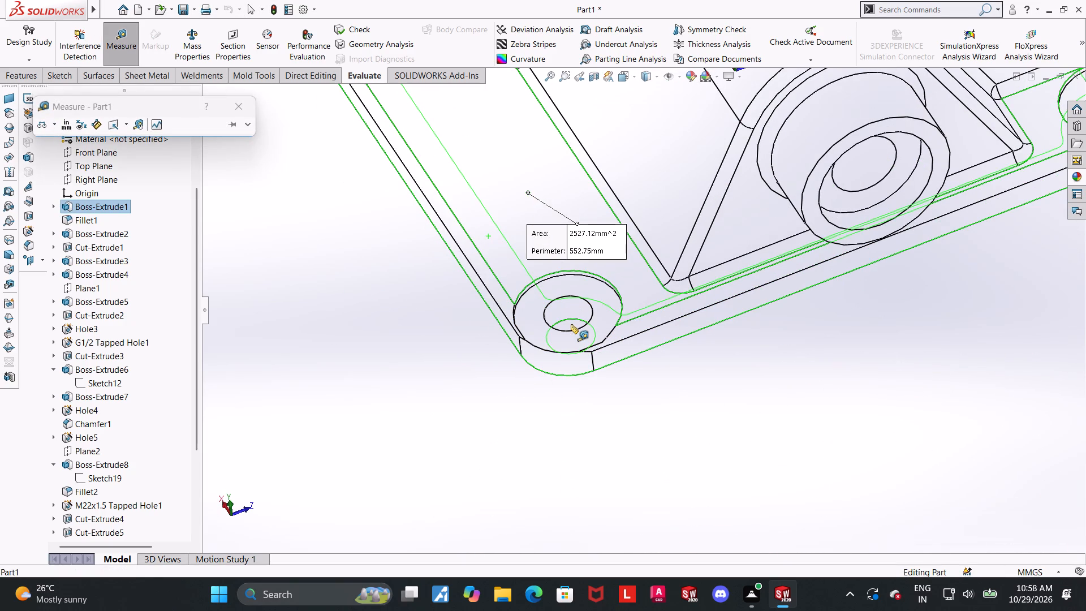
scroll(691, 268, up, 5)
scroll(658, 248, down, 2)
key(Escape)
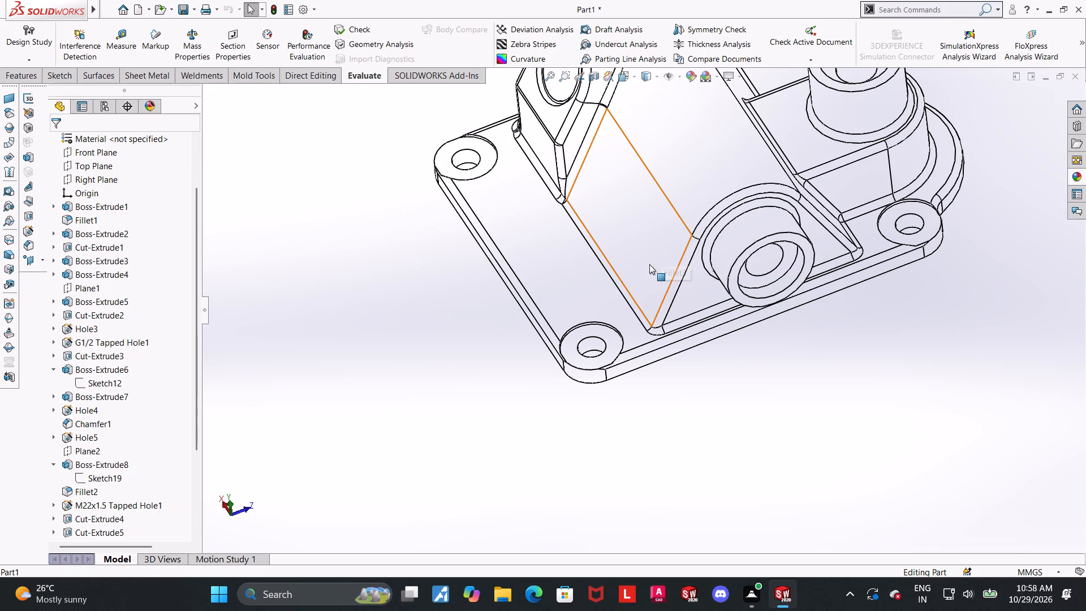
Measure the side face of the angled boss where it meets the housing body.
scroll(637, 264, down, 2)
middle_drag(688, 350, 700, 262)
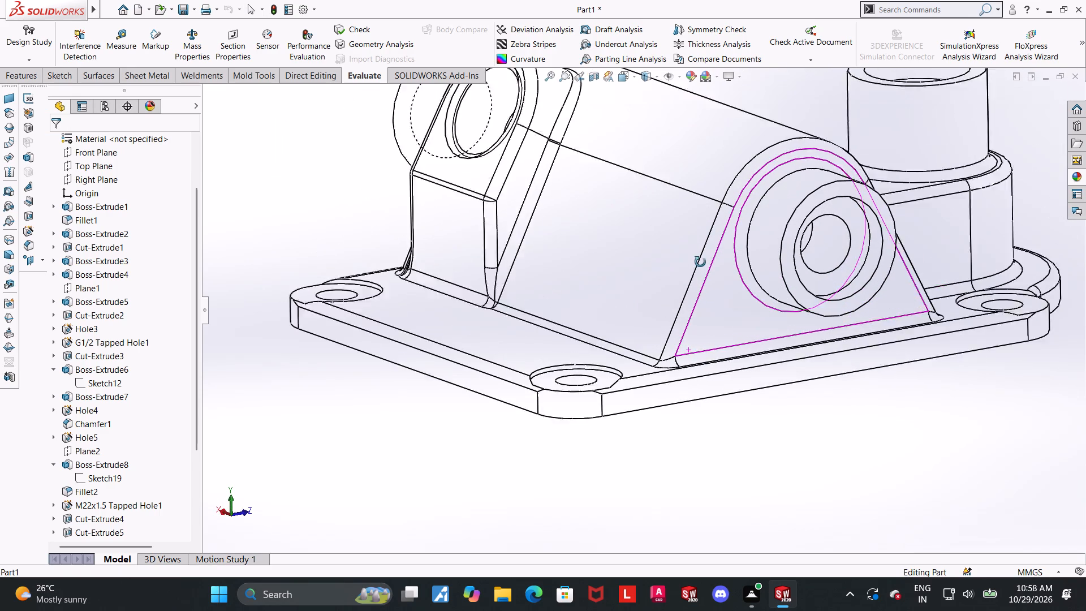
middle_drag(700, 262, 701, 249)
scroll(643, 221, up, 2)
scroll(661, 186, down, 3)
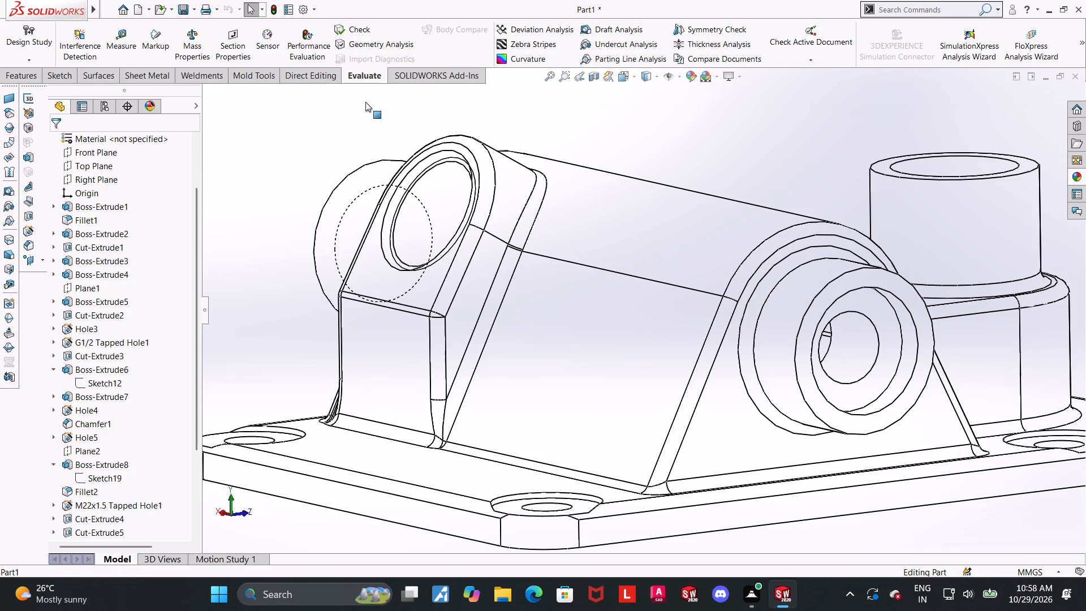
click(113, 44)
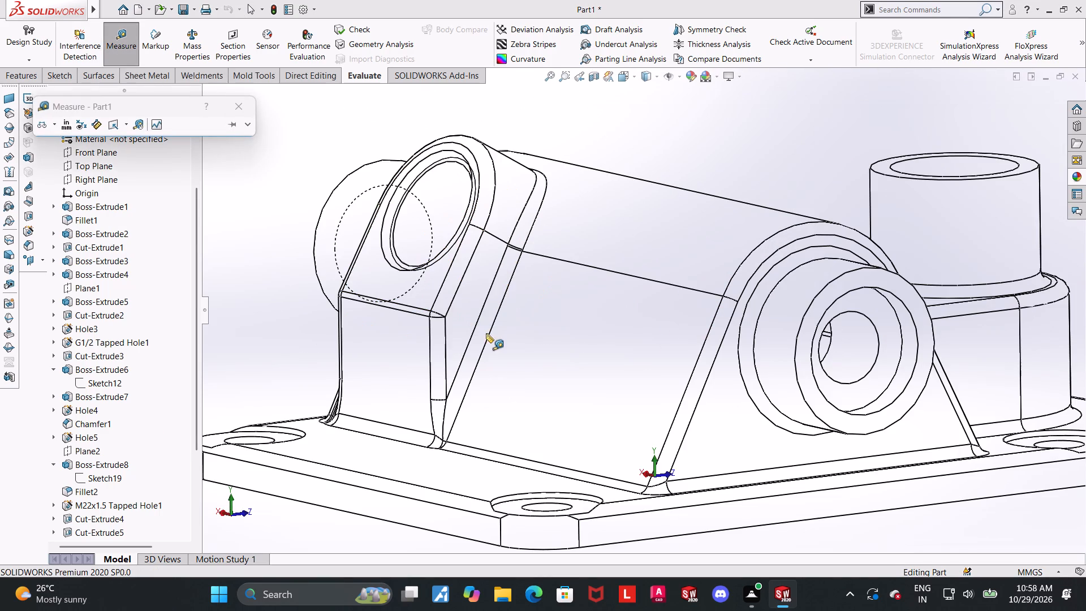
click(477, 328)
key(Escape)
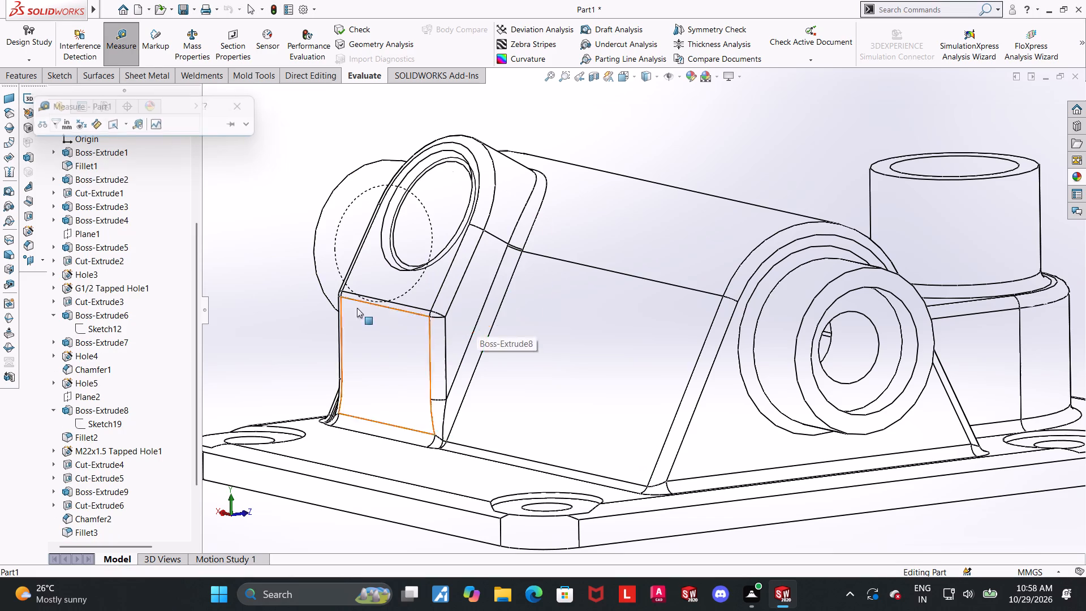
Measure the outer diameter of the short horizontal boss on its cylindrical face.
scroll(903, 474, up, 2)
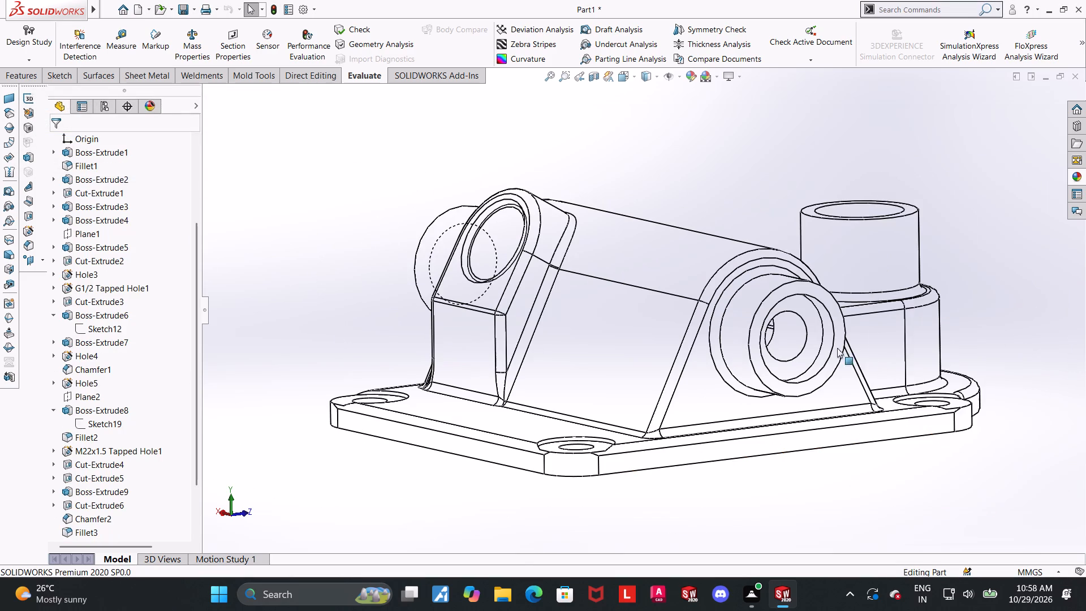
middle_drag(839, 346, 825, 388)
click(134, 40)
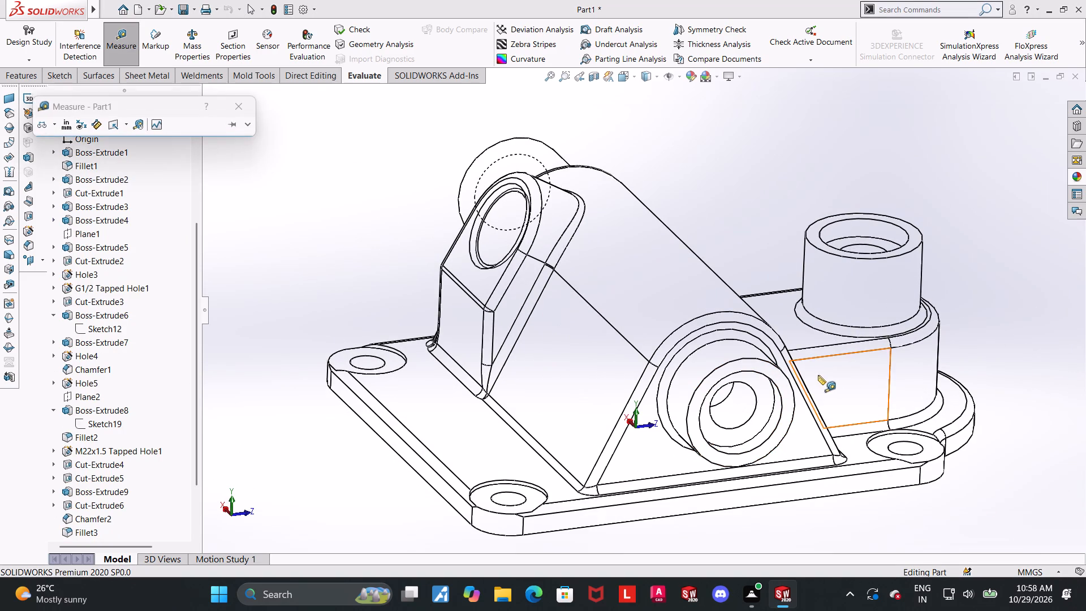
click(718, 359)
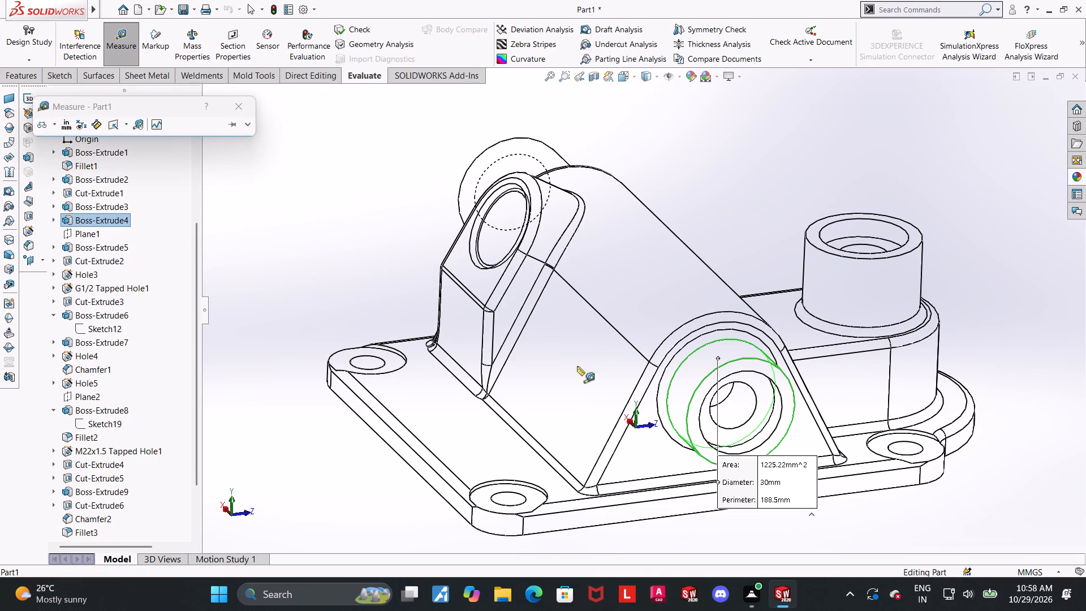
key(Escape)
Measure the counterbore diameter in the end of the short horizontal boss.
click(123, 48)
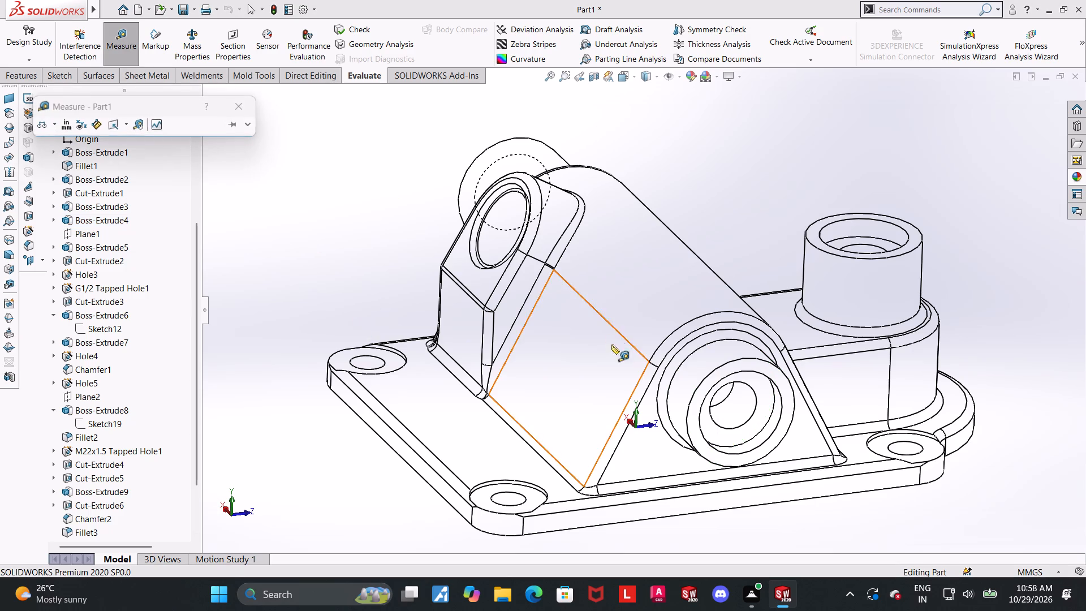
middle_drag(780, 407, 793, 429)
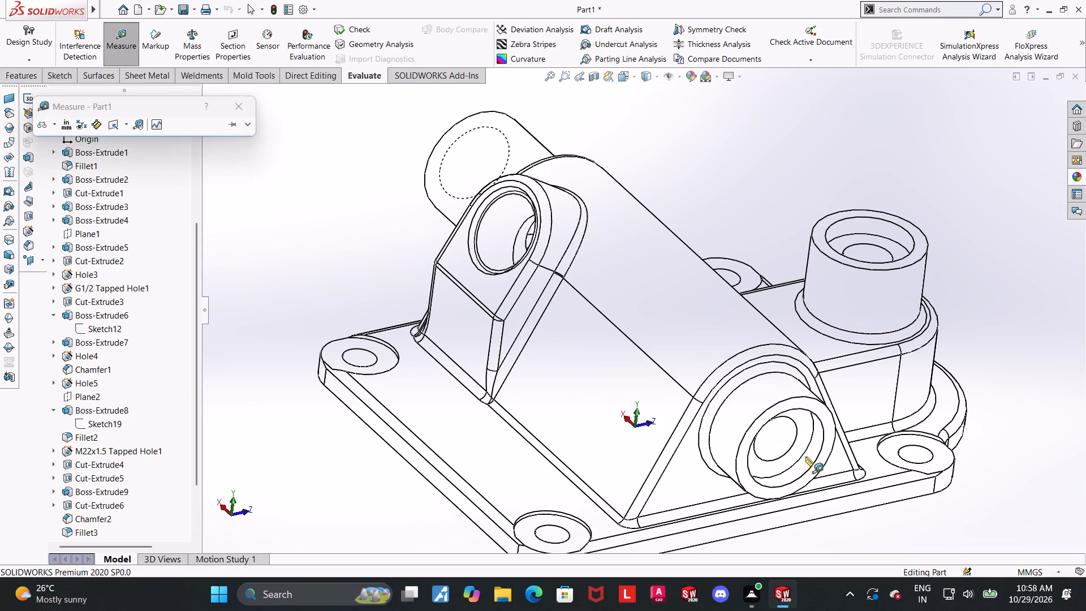
click(807, 458)
scroll(898, 468, down, 4)
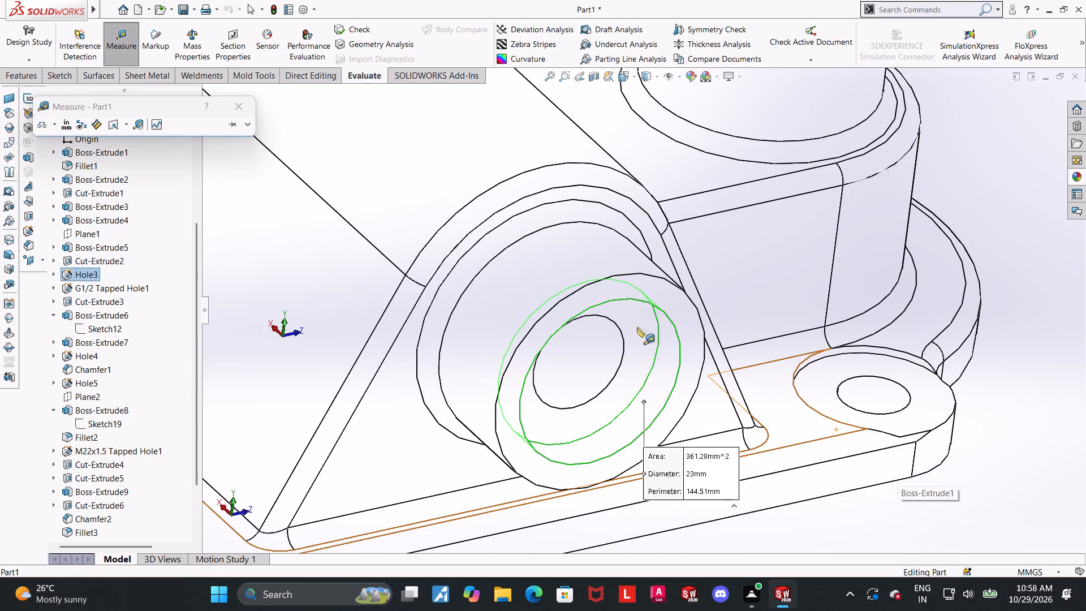
key(Escape)
Measure the diameter of the smaller bore inside the short horizontal boss's counterbore.
click(124, 33)
click(544, 356)
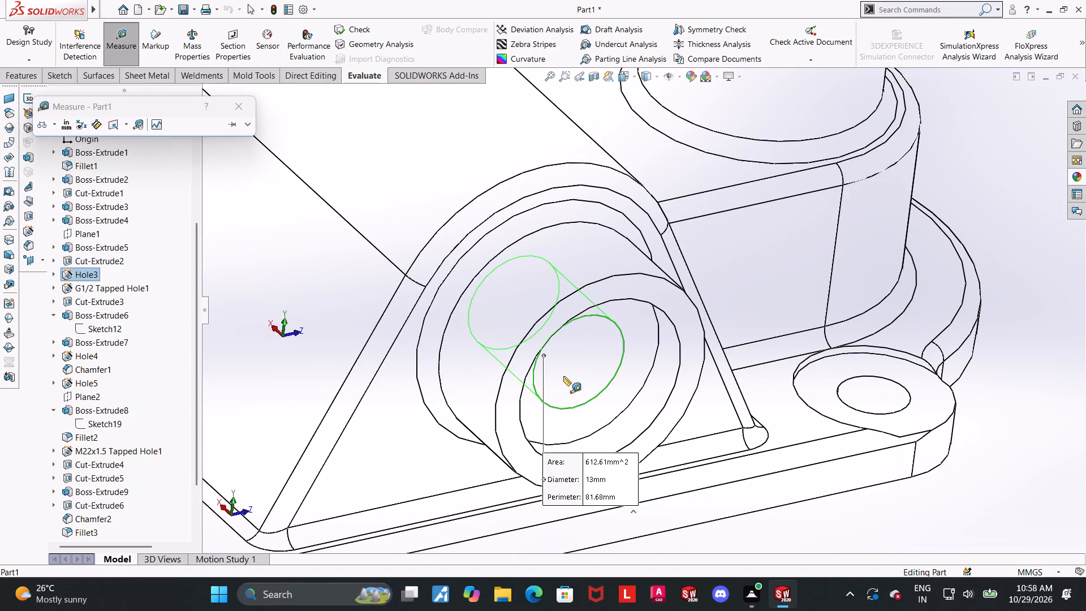
key(Escape)
Measure the radius of the rounded lug beneath the long horizontal boss at the opposite end of the housing.
scroll(563, 376, up, 4)
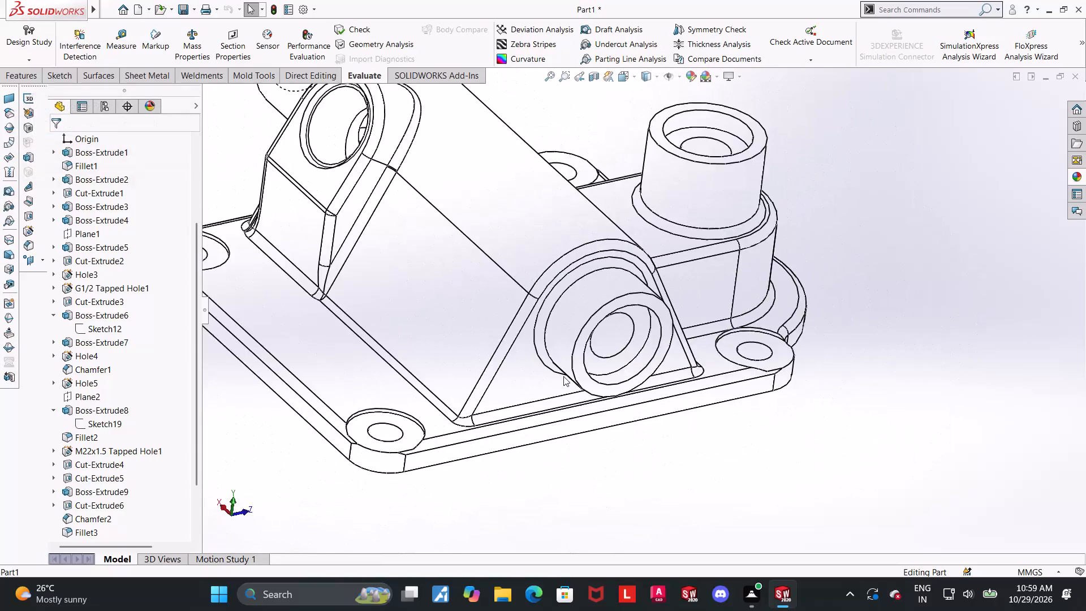
scroll(563, 376, up, 4)
middle_drag(524, 292, 762, 451)
scroll(623, 307, down, 2)
middle_drag(760, 355, 644, 323)
scroll(656, 360, down, 3)
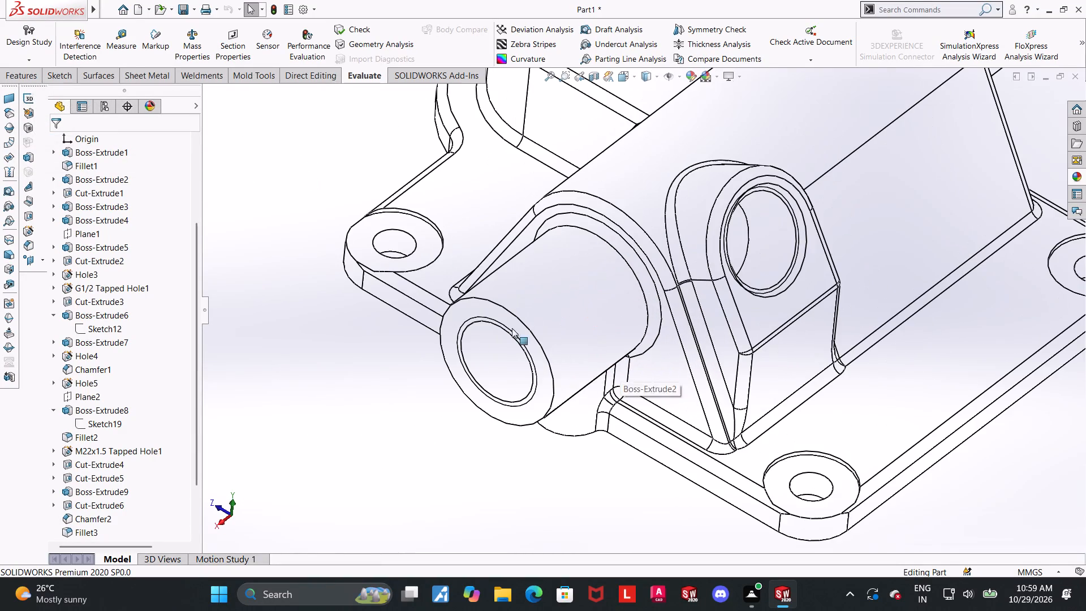
click(127, 42)
middle_drag(596, 448, 606, 362)
click(587, 400)
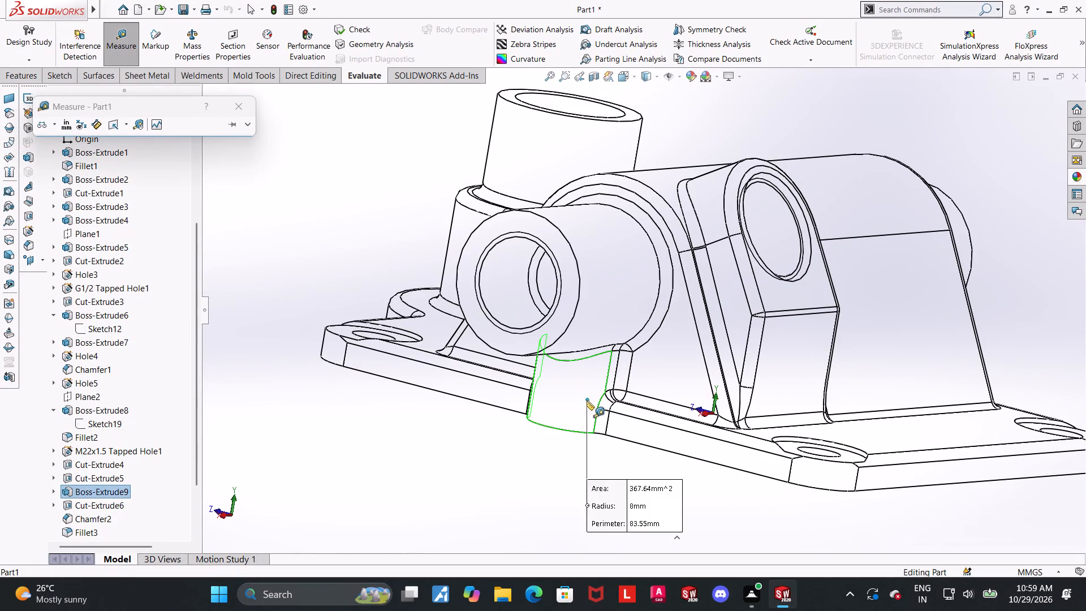
key(Escape)
Measure the hole in the rounded lug from the flange's underside.
middle_drag(548, 456, 566, 403)
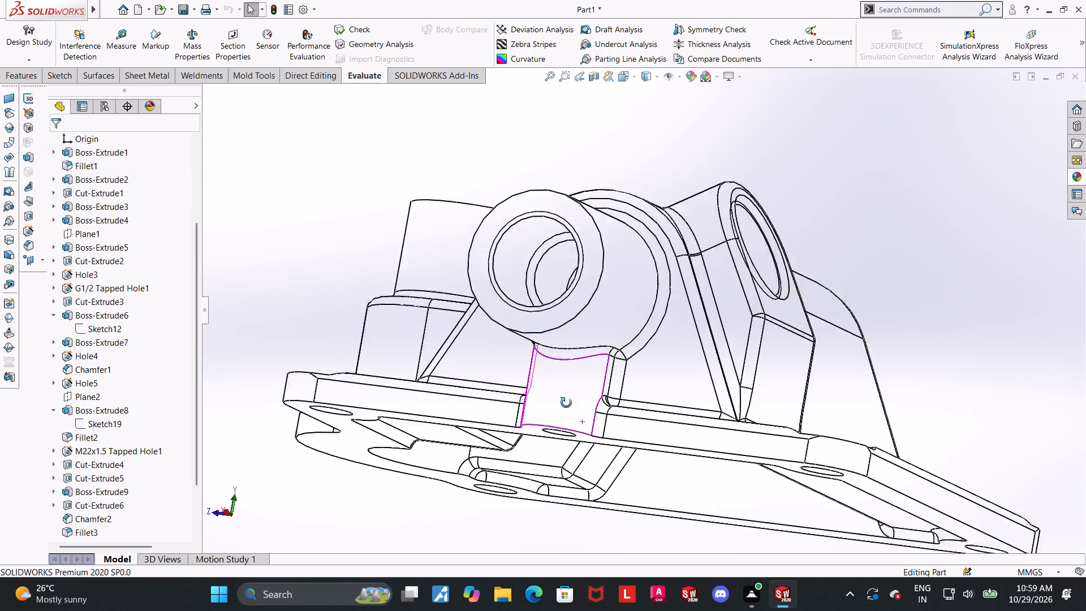
middle_drag(566, 403, 578, 248)
scroll(586, 504, down, 4)
click(136, 39)
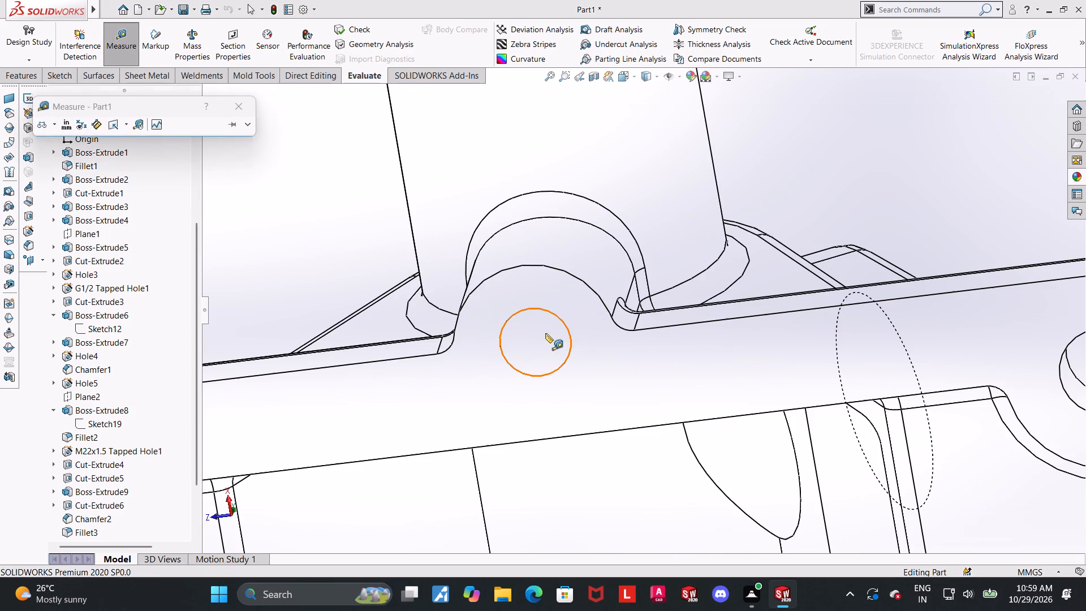
click(534, 338)
key(Escape)
Examine the housing's open underside, including its cavity and flange holes, in the Bottom standard view.
scroll(534, 338, up, 7)
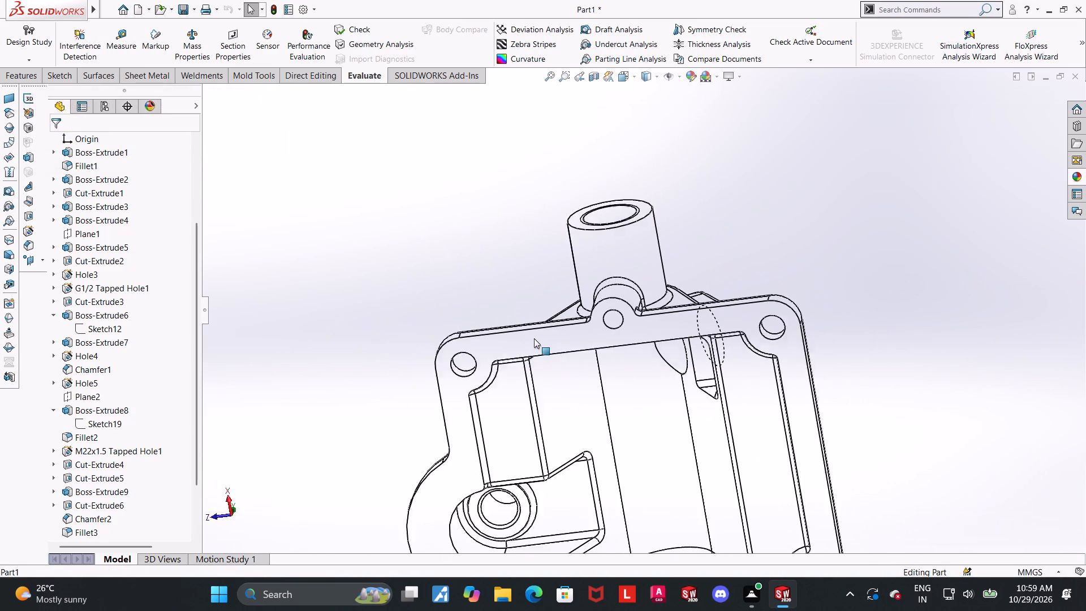
scroll(534, 338, up, 1)
scroll(811, 440, down, 2)
scroll(810, 443, up, 5)
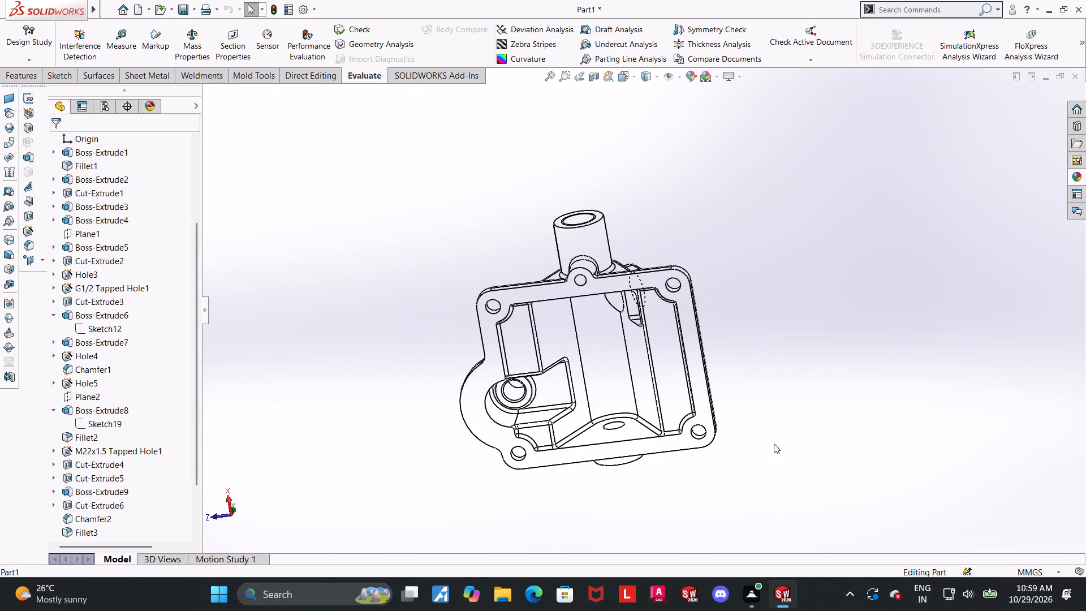
scroll(605, 415, down, 3)
middle_drag(634, 162, 669, 108)
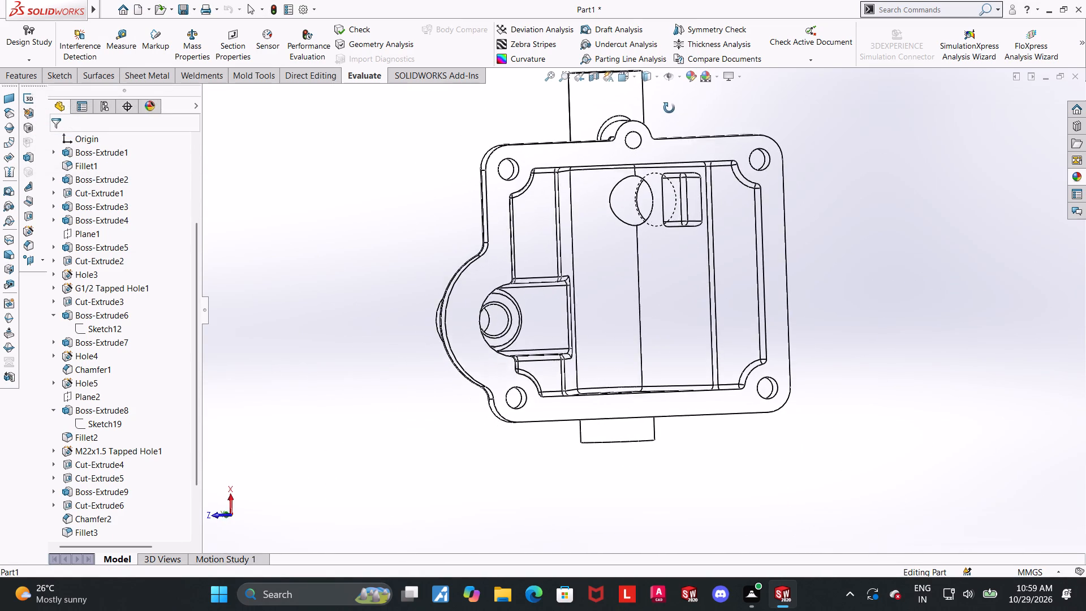
middle_drag(669, 108, 678, 109)
scroll(649, 233, up, 2)
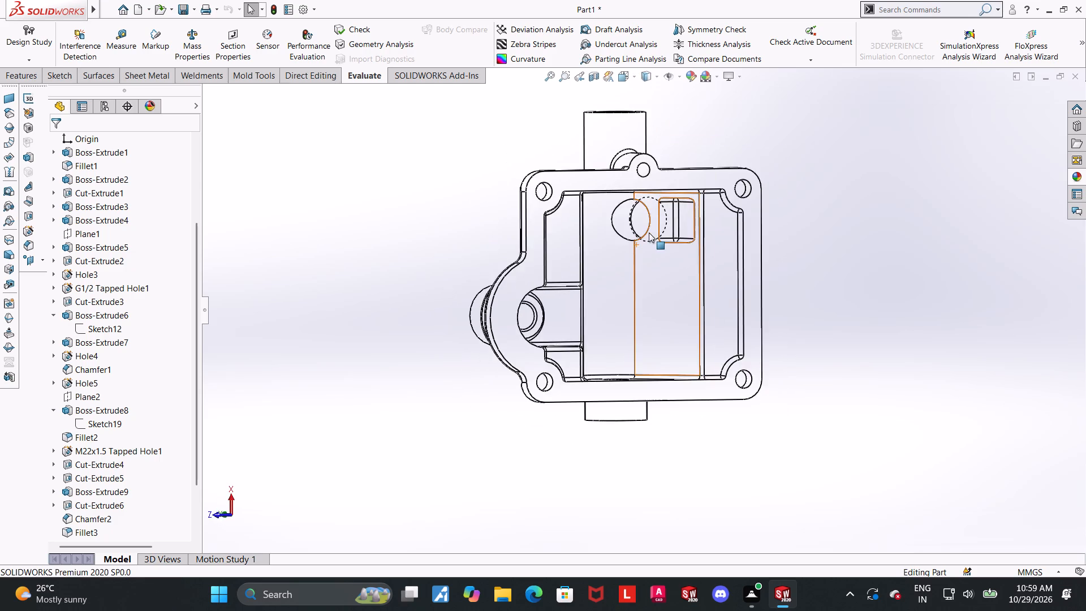
click(644, 75)
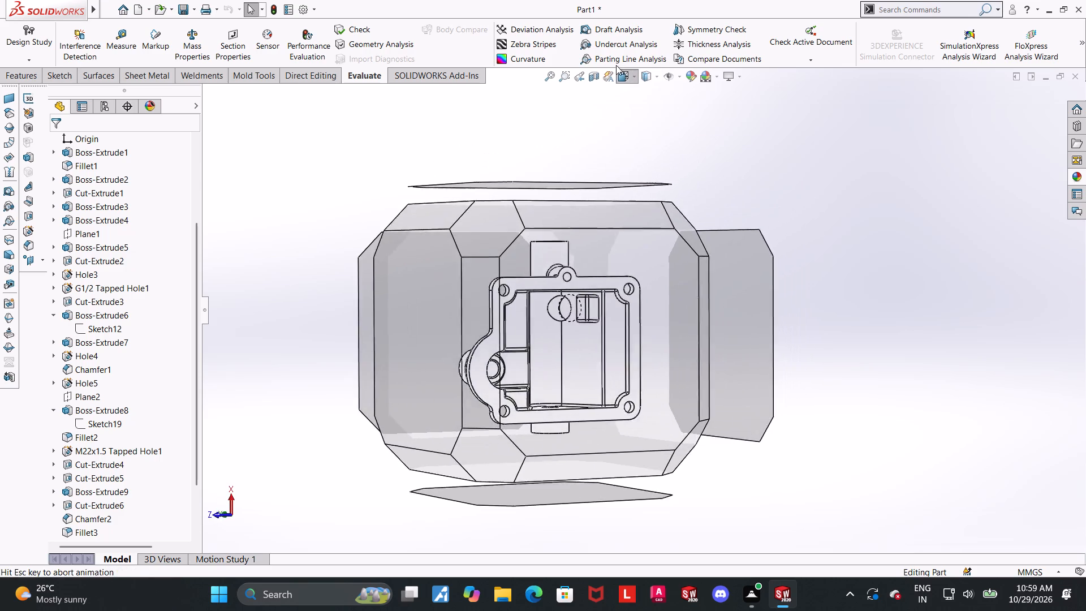
click(619, 75)
click(655, 309)
key(Escape)
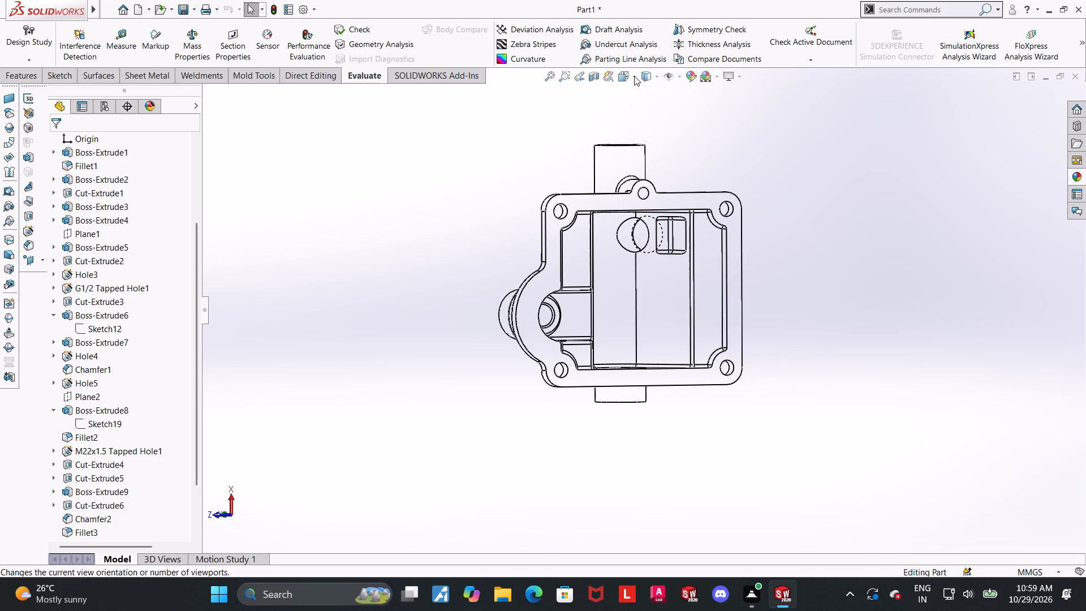
click(630, 76)
click(555, 346)
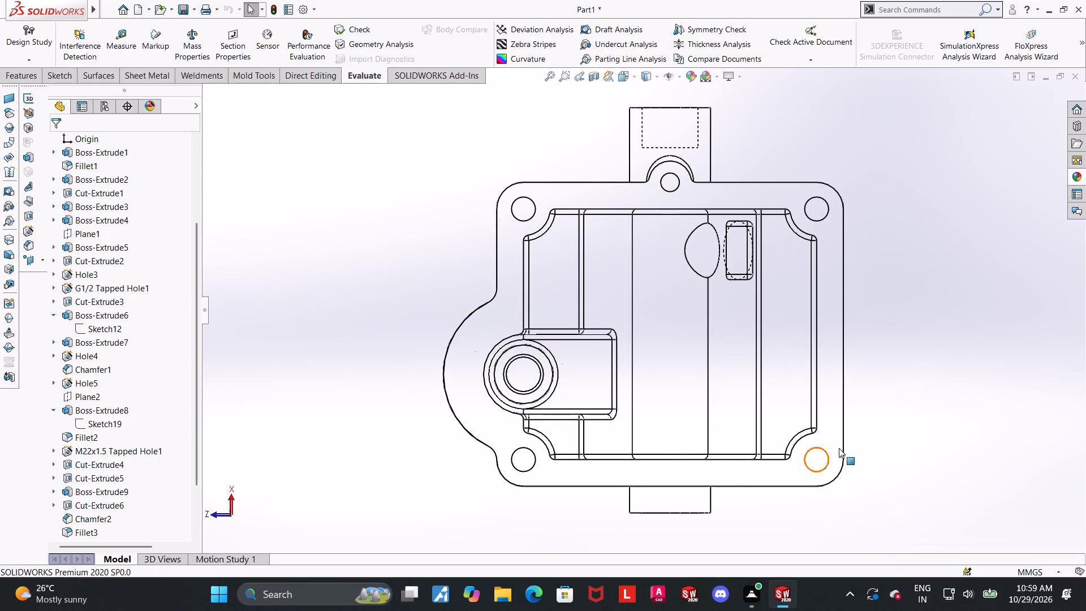
scroll(923, 414, up, 2)
scroll(914, 346, down, 1)
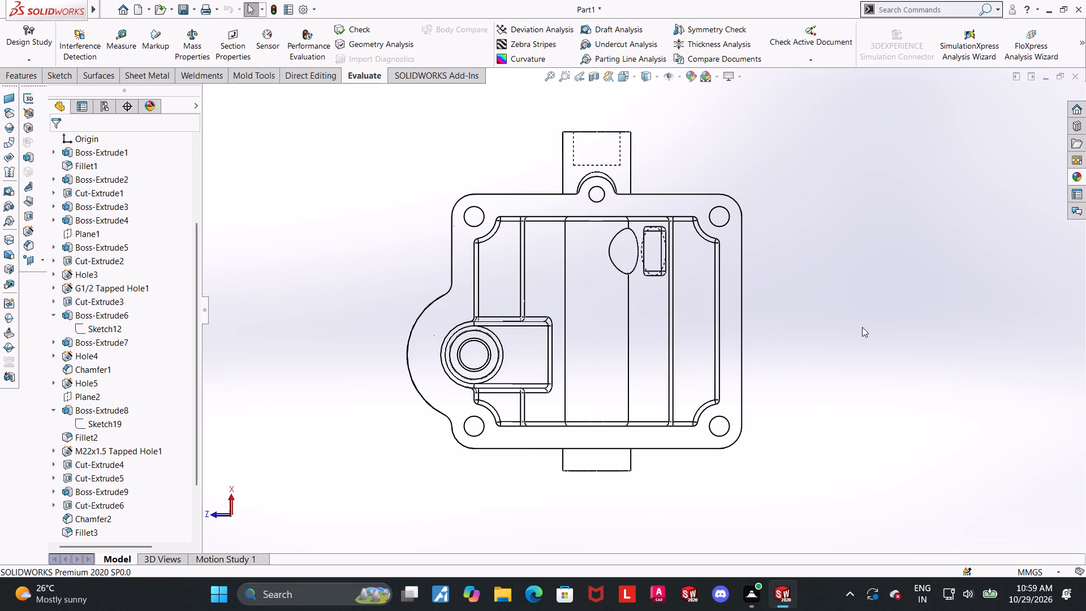
scroll(861, 327, up, 2)
scroll(675, 310, down, 3)
scroll(685, 157, up, 2)
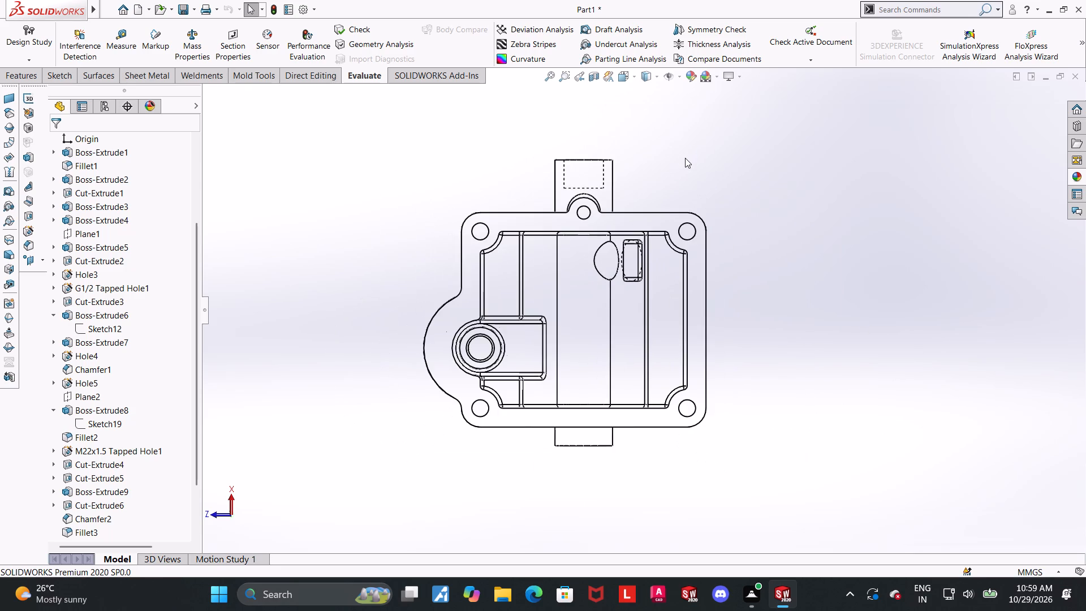
Examine the housing's side profiles in the Right and Front standard views.
middle_drag(686, 157, 692, 341)
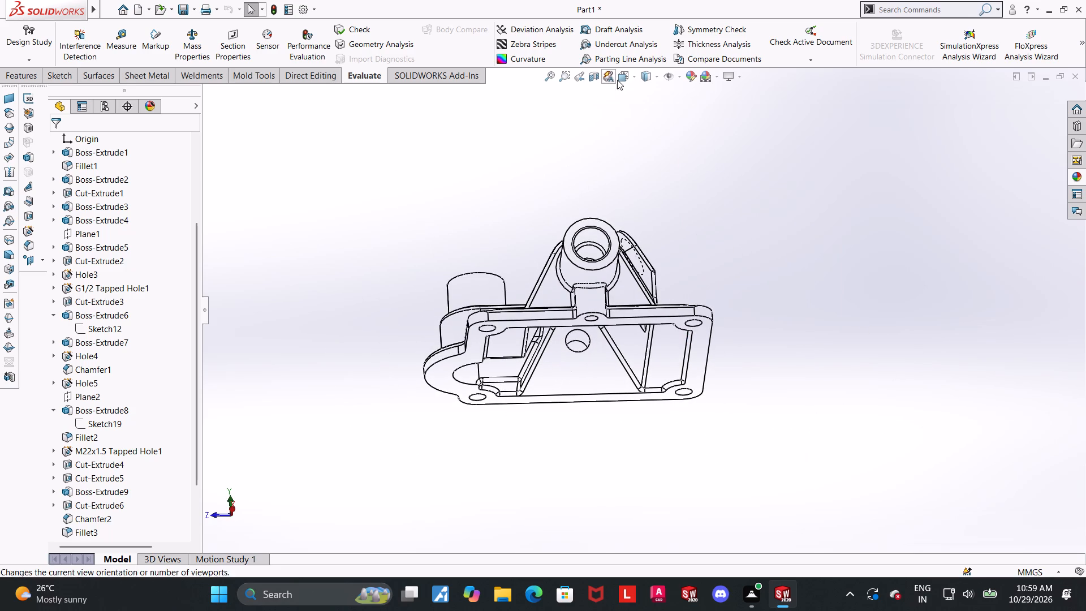
click(626, 77)
click(589, 271)
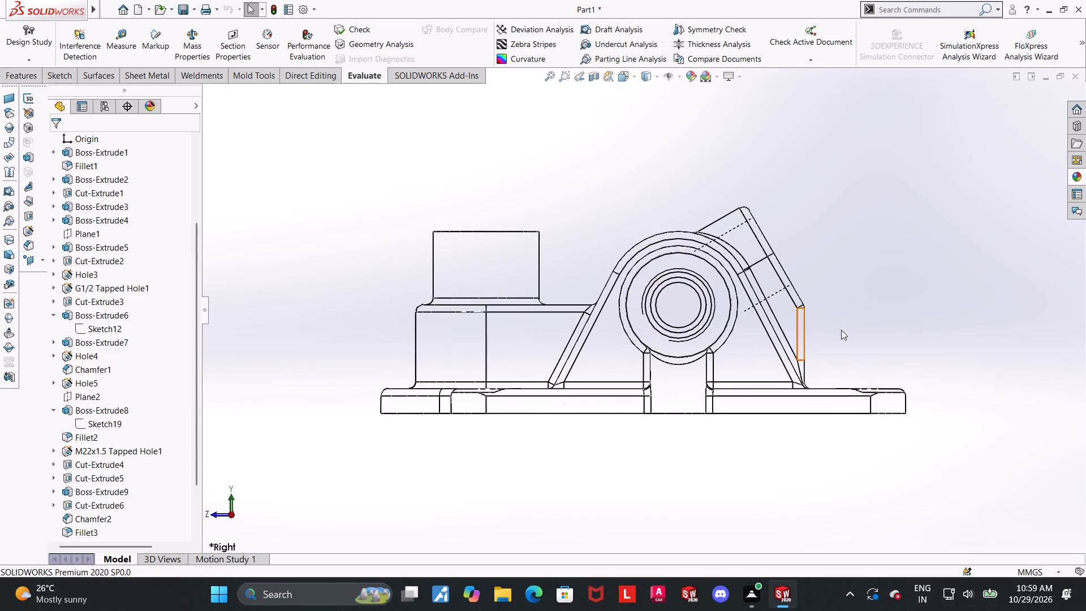
middle_drag(675, 292, 816, 275)
click(621, 77)
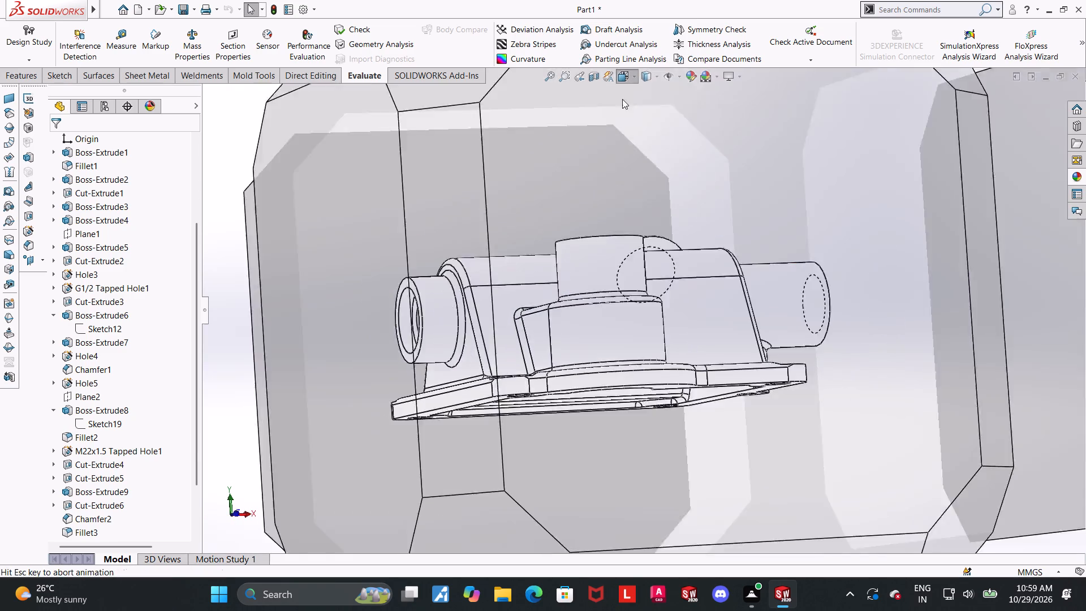
click(552, 333)
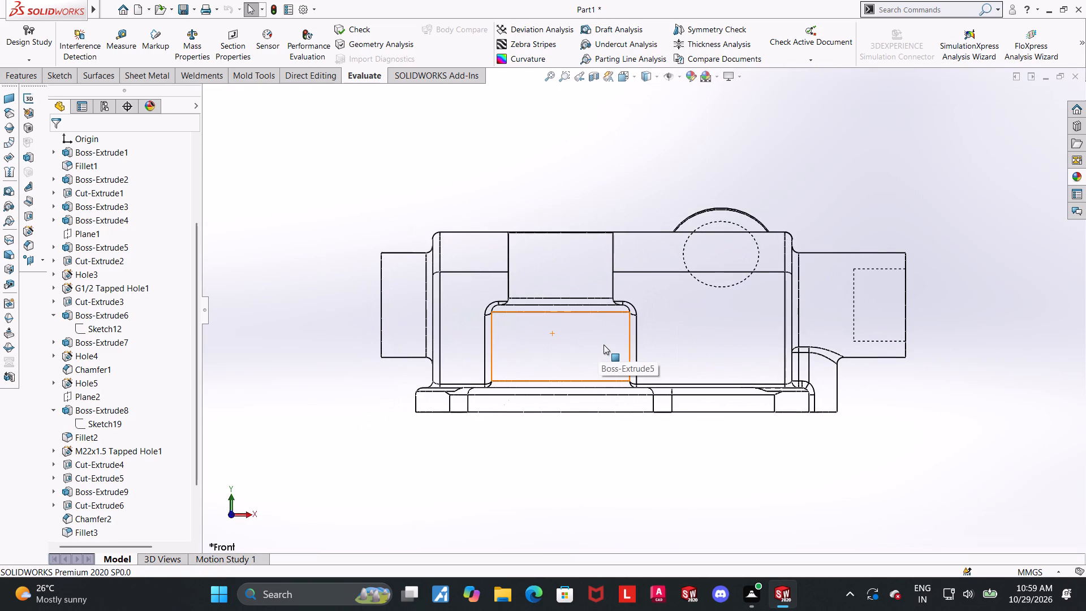
Examine the housing's side profile in the Left standard view and its flange and boss layout in the Top standard view.
scroll(604, 373, up, 1)
middle_drag(551, 357, 589, 356)
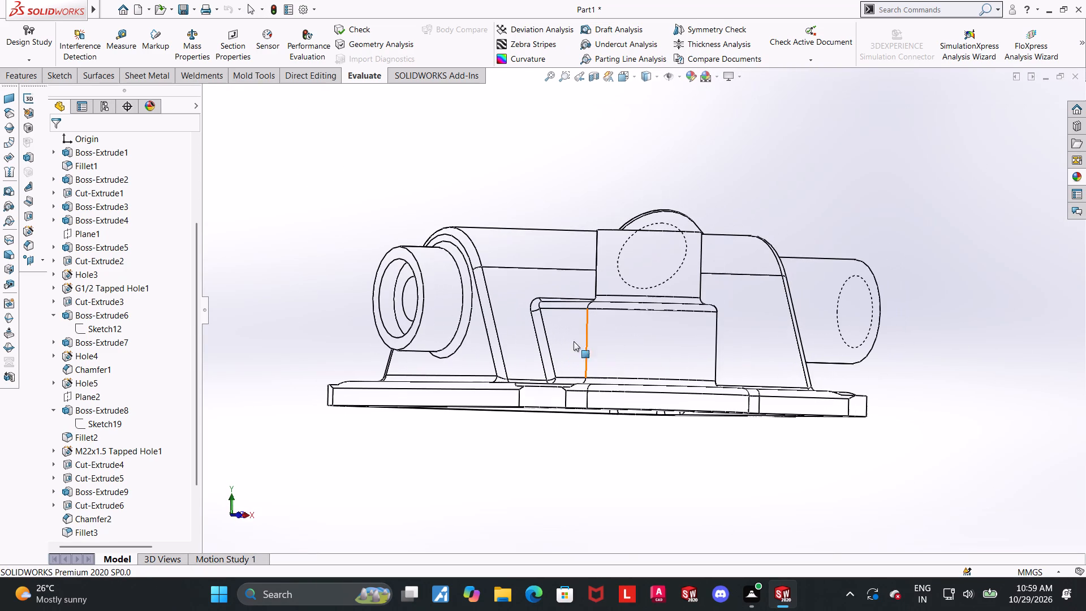
click(620, 79)
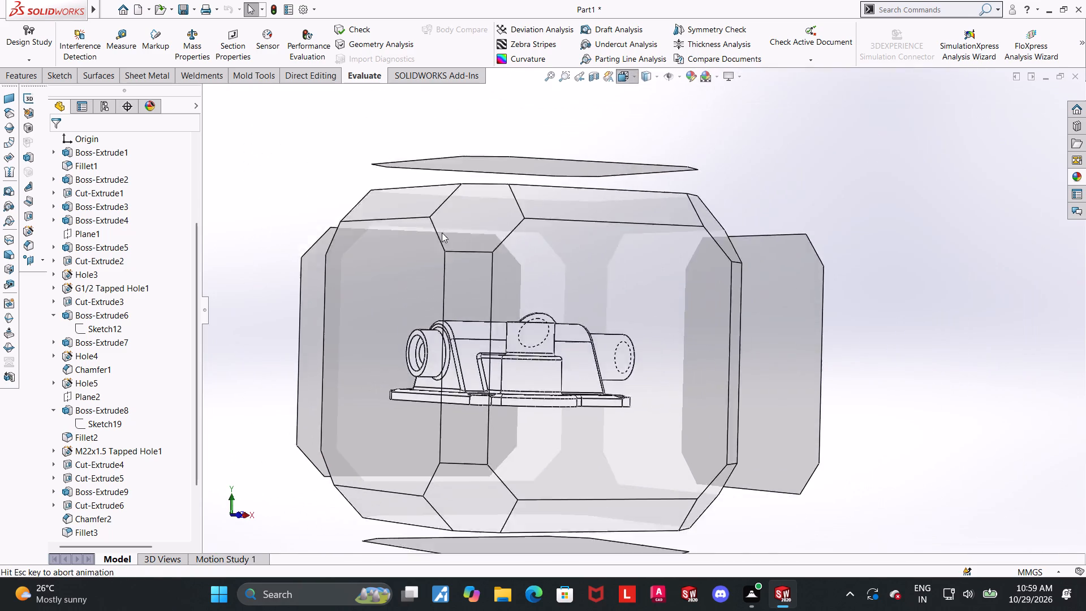
click(415, 308)
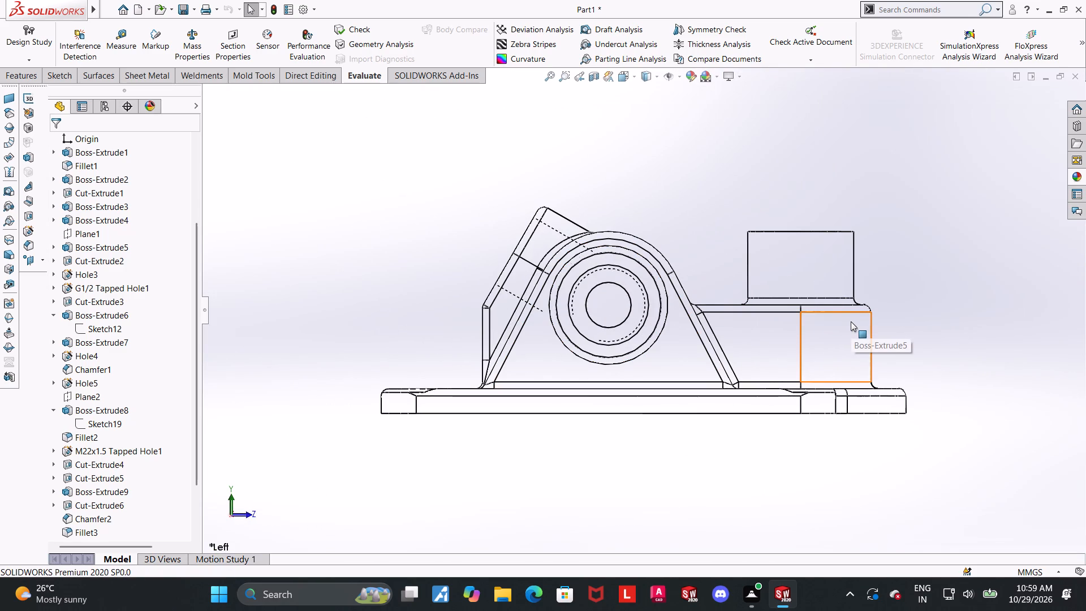
scroll(851, 321, up, 2)
middle_drag(902, 234, 884, 373)
click(628, 75)
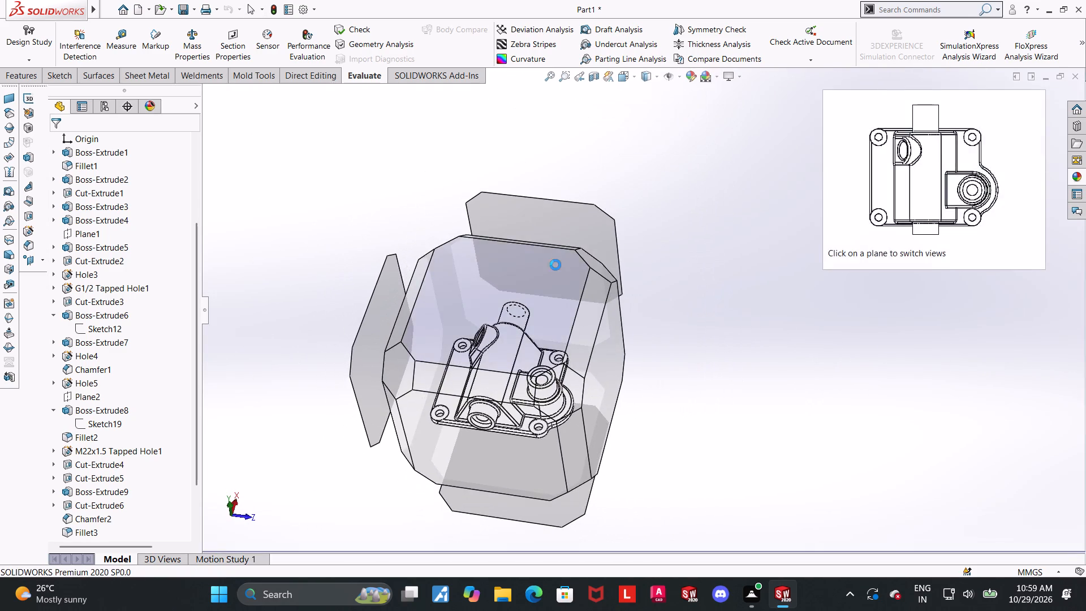
click(555, 265)
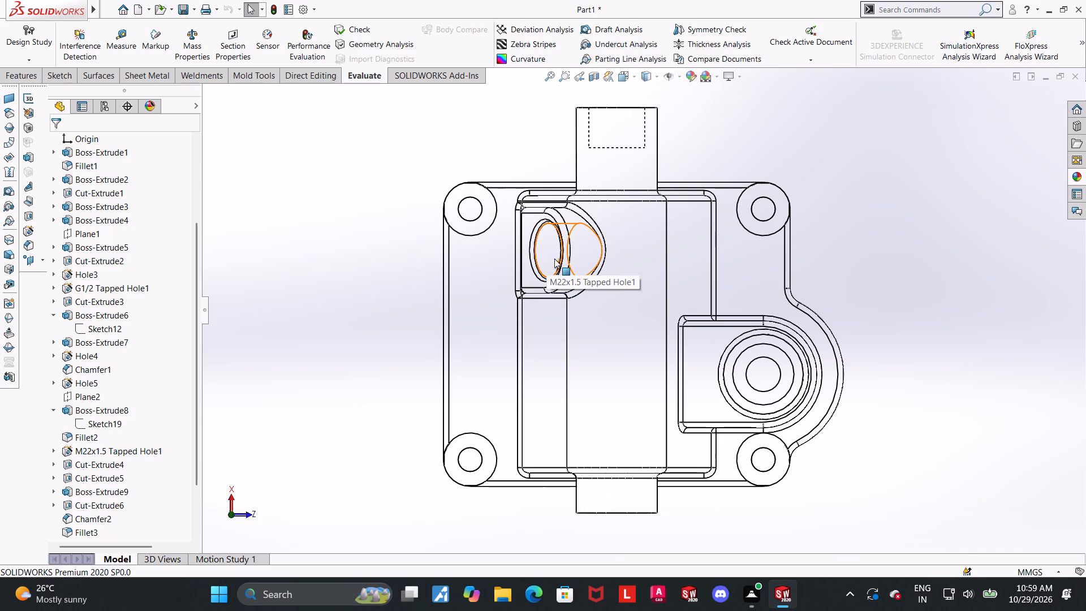
scroll(554, 259, up, 1)
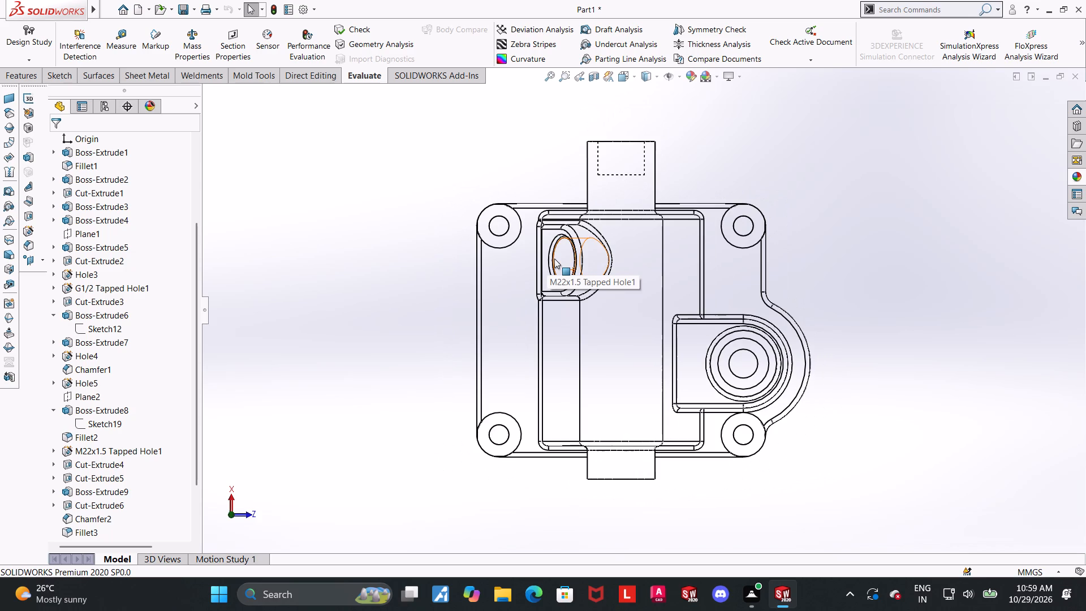
scroll(557, 267, up, 1)
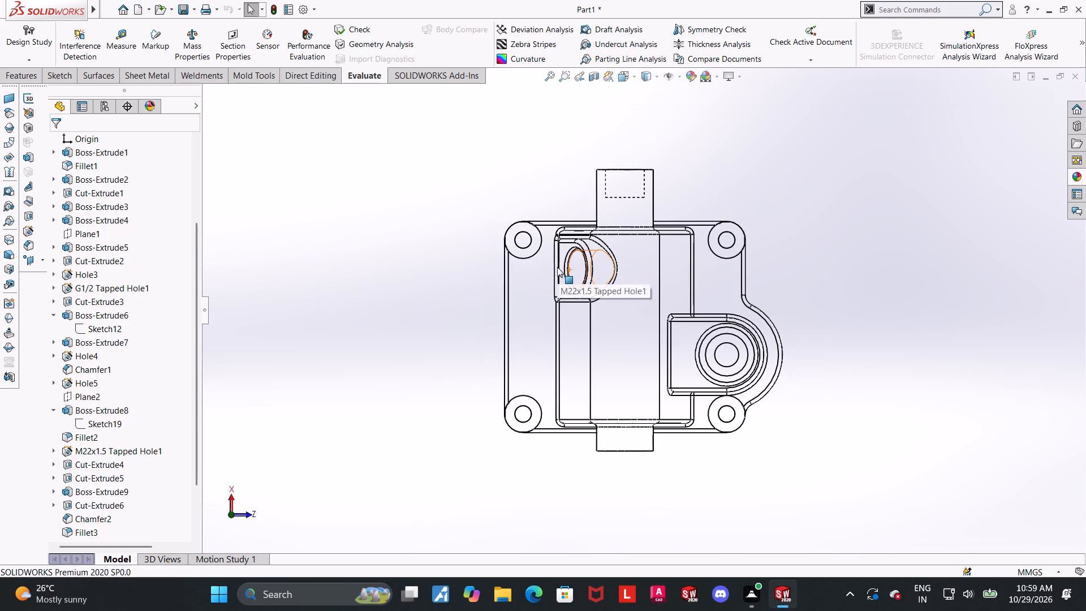
scroll(628, 287, down, 1)
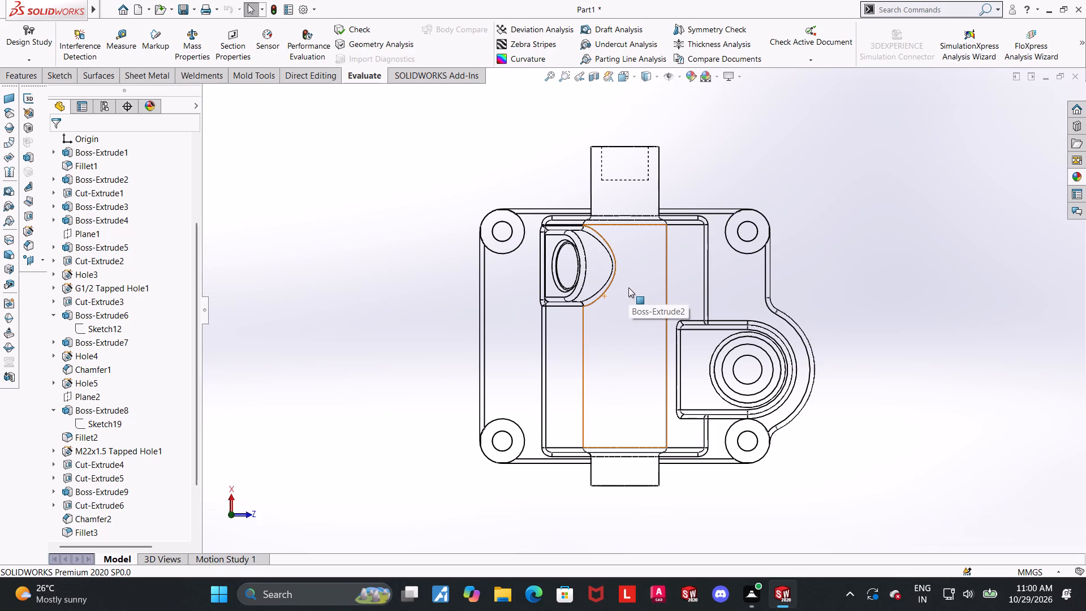
scroll(628, 287, up, 1)
scroll(628, 287, down, 1)
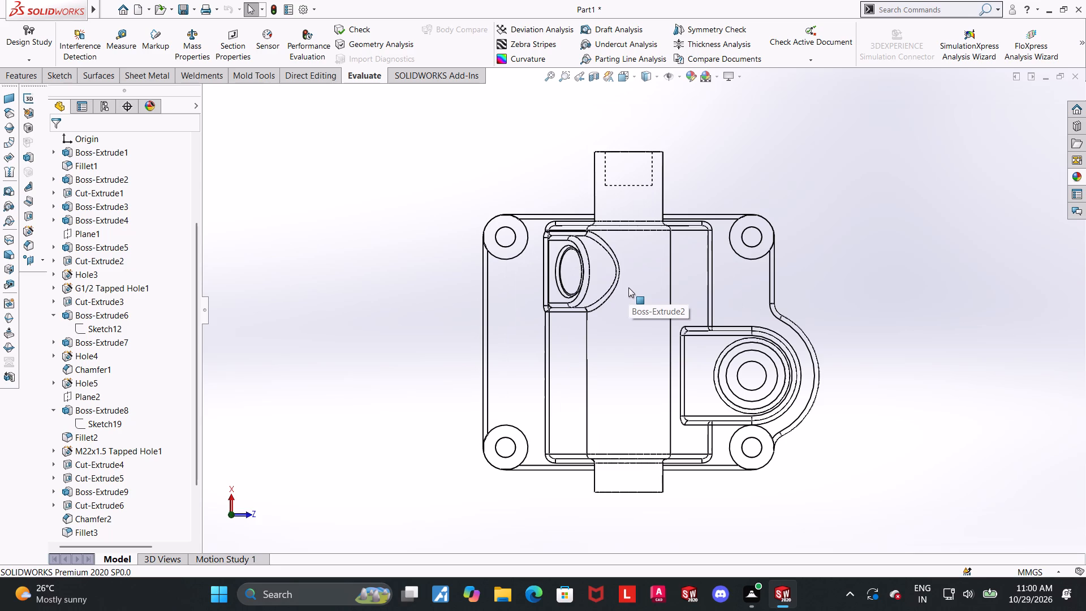
scroll(628, 287, down, 1)
scroll(628, 287, up, 1)
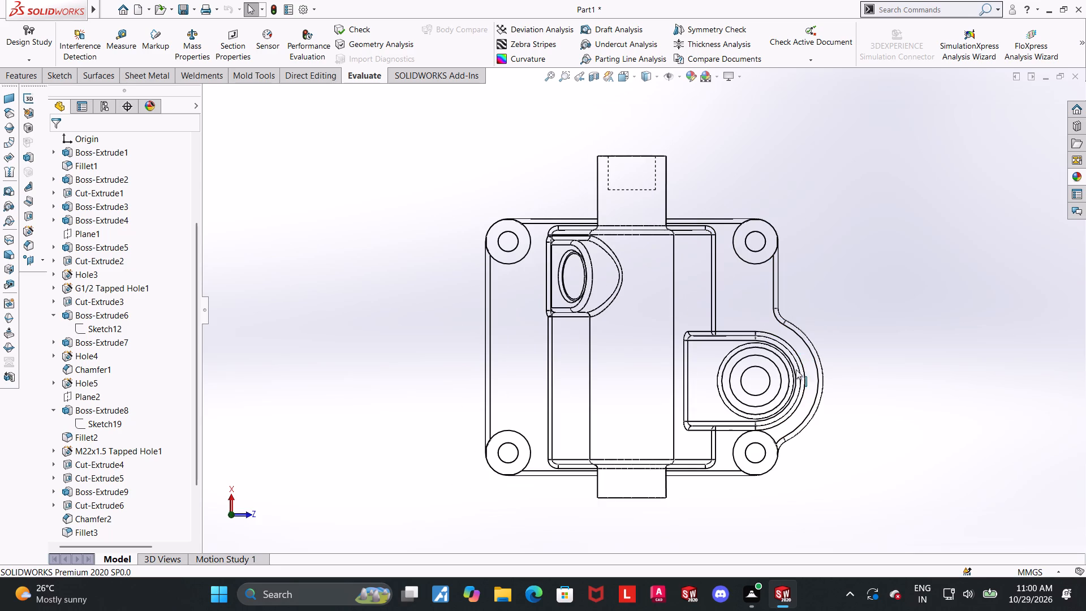
Examine the housing's exterior at an angle from the short horizontal boss end, including the bosses, ribbed body and flange holes.
middle_drag(798, 360, 795, 315)
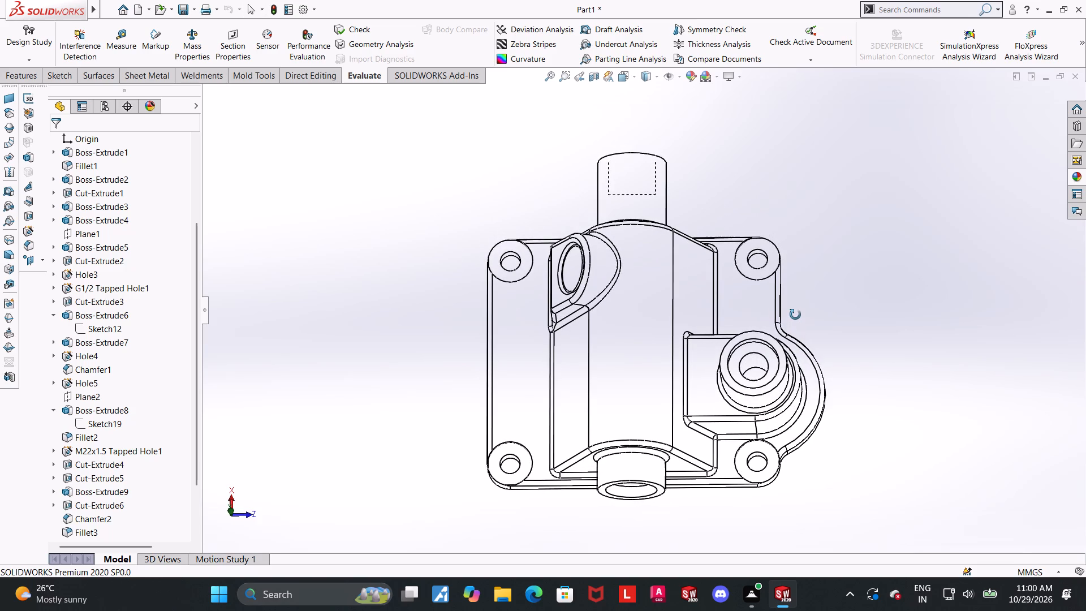
middle_drag(795, 315, 799, 288)
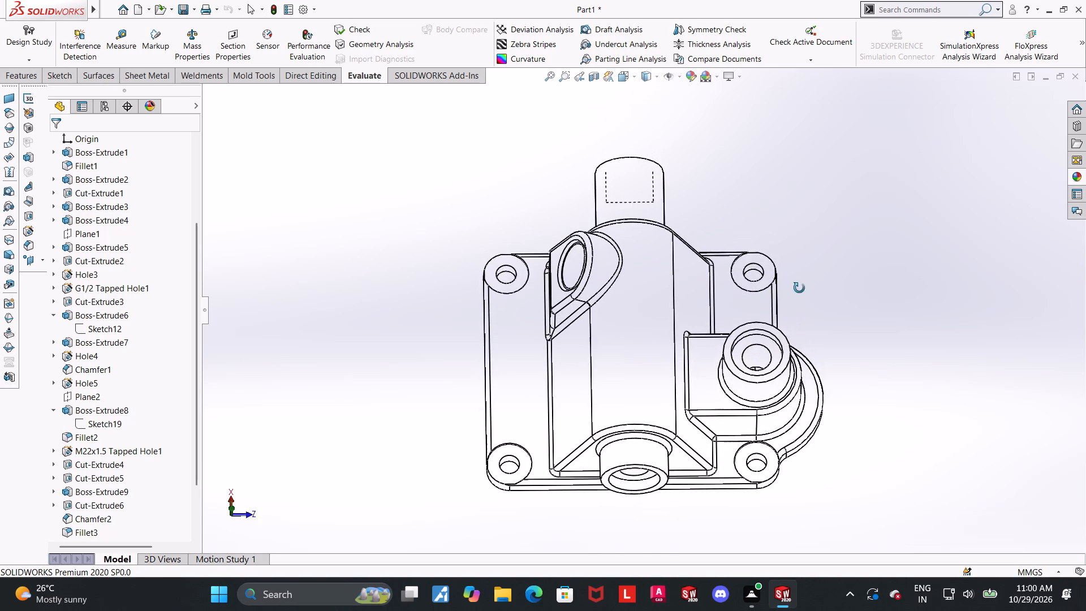
middle_drag(799, 288, 803, 266)
middle_drag(761, 387, 760, 334)
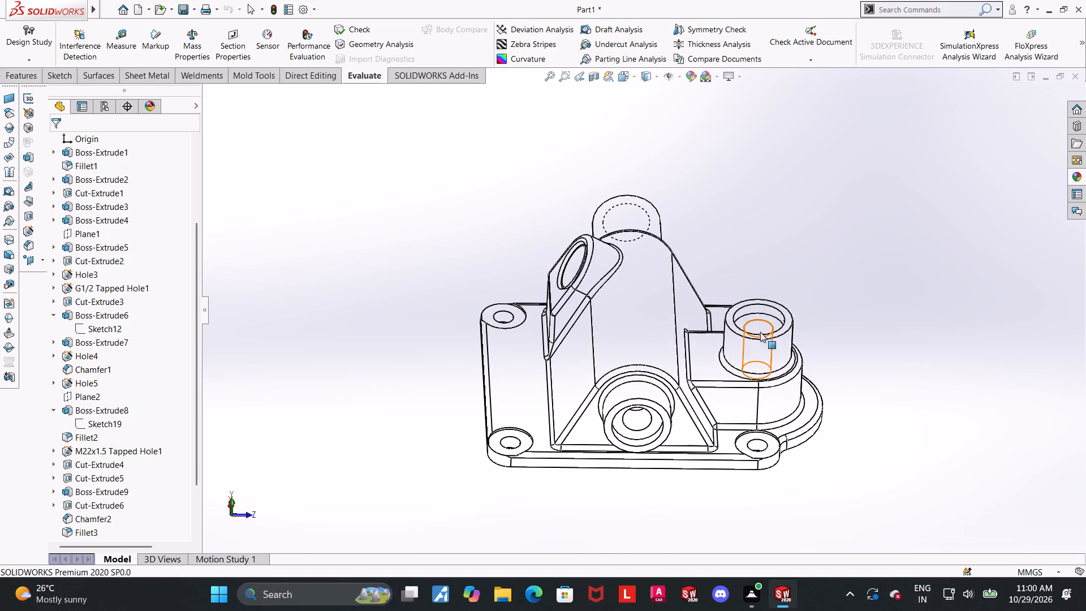
scroll(684, 365, down, 1)
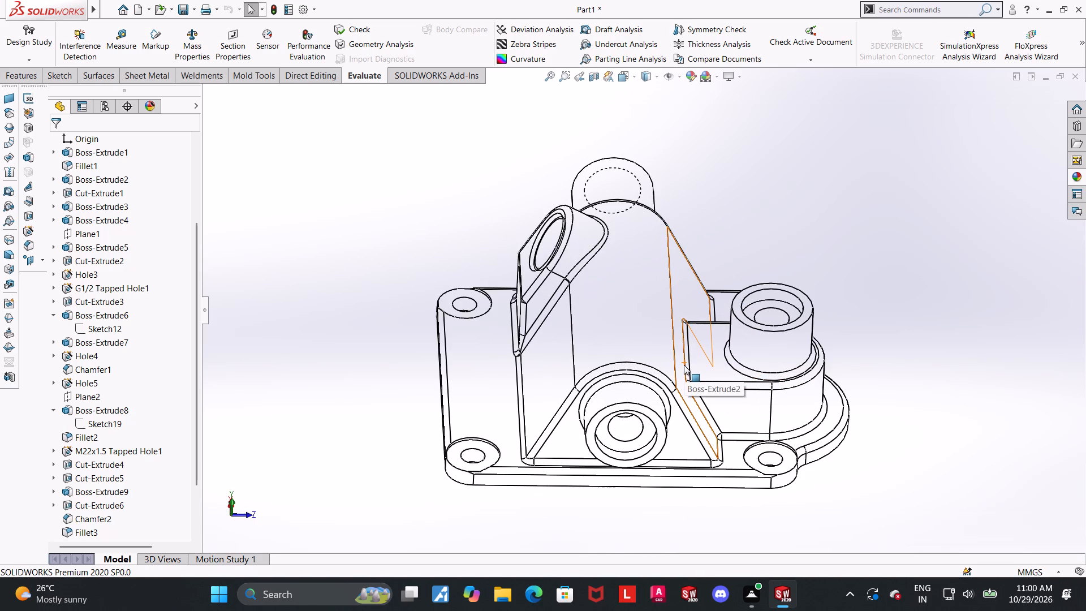
scroll(684, 365, down, 1)
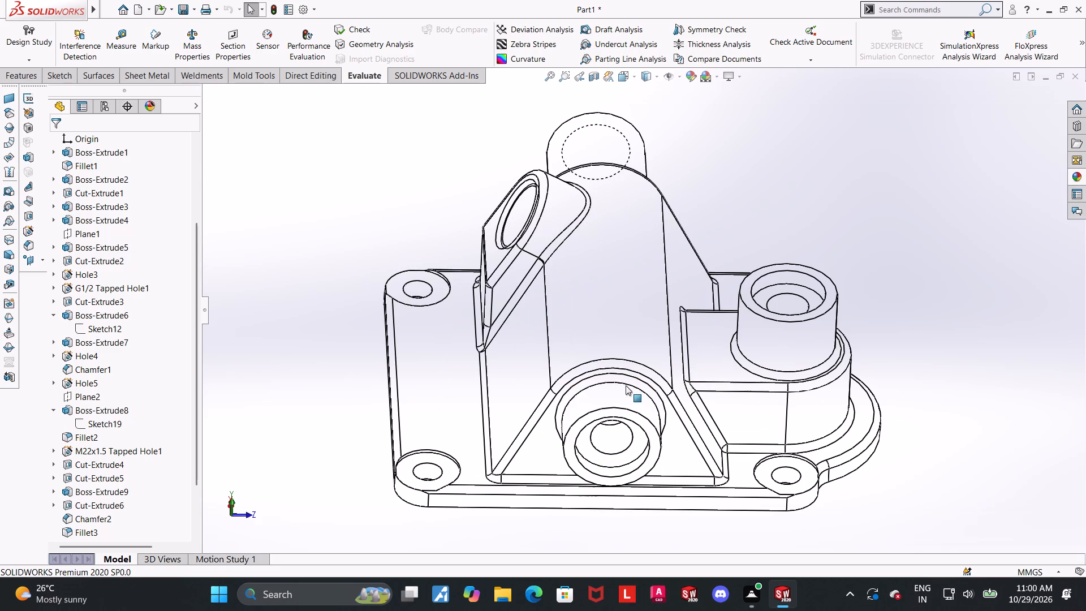
scroll(626, 383, up, 2)
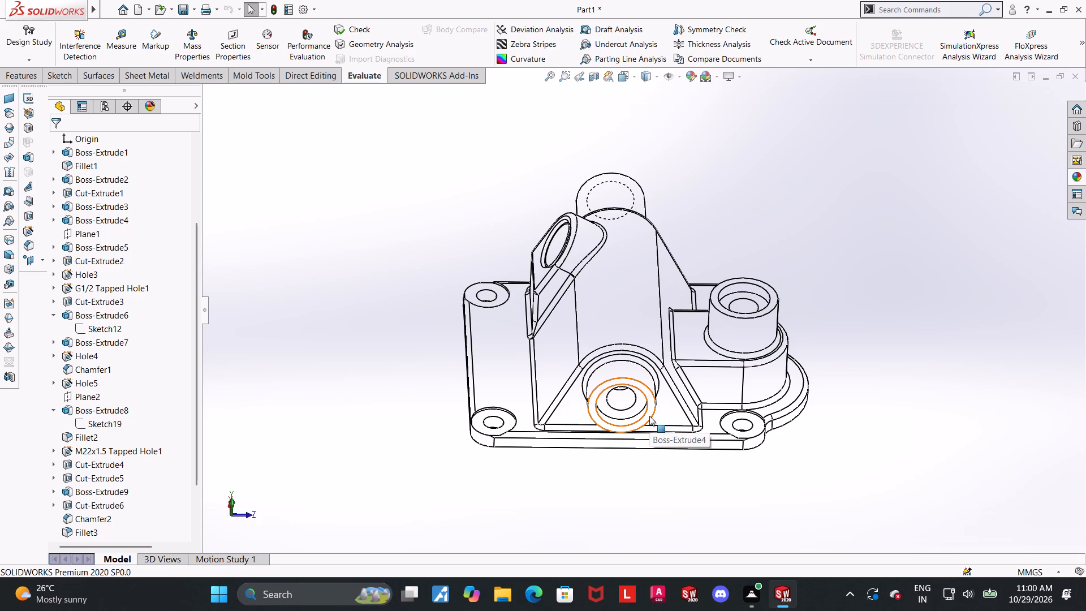
scroll(649, 416, up, 1)
scroll(645, 406, down, 3)
Measure the radius of the cavity's concave corner edge beside a flange hole on the housing's open underside.
middle_drag(673, 418, 673, 416)
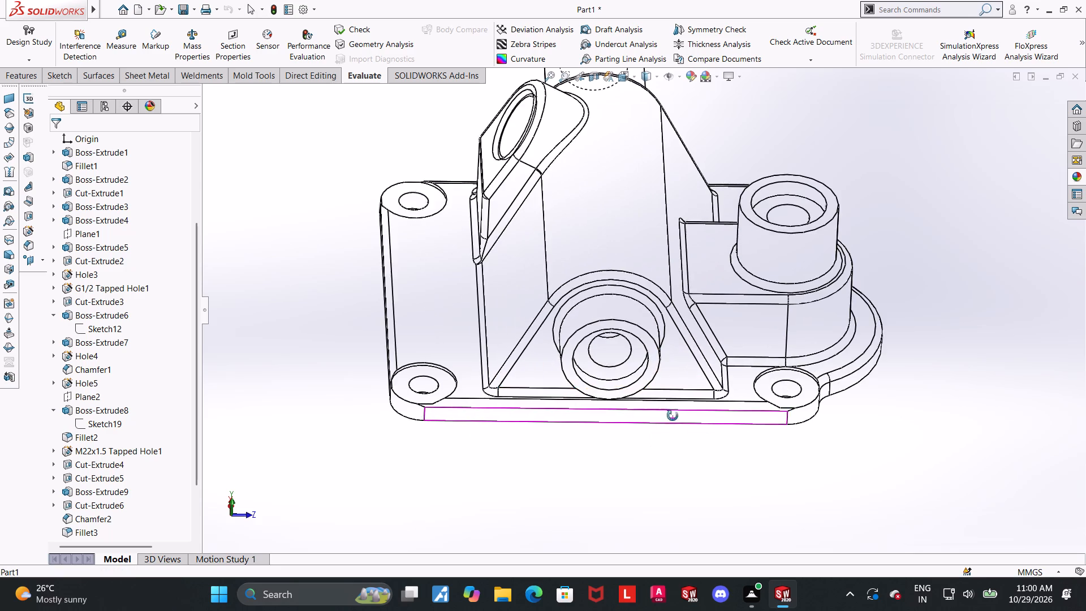
middle_drag(673, 416, 684, 290)
middle_drag(671, 405, 653, 300)
middle_drag(704, 383, 701, 294)
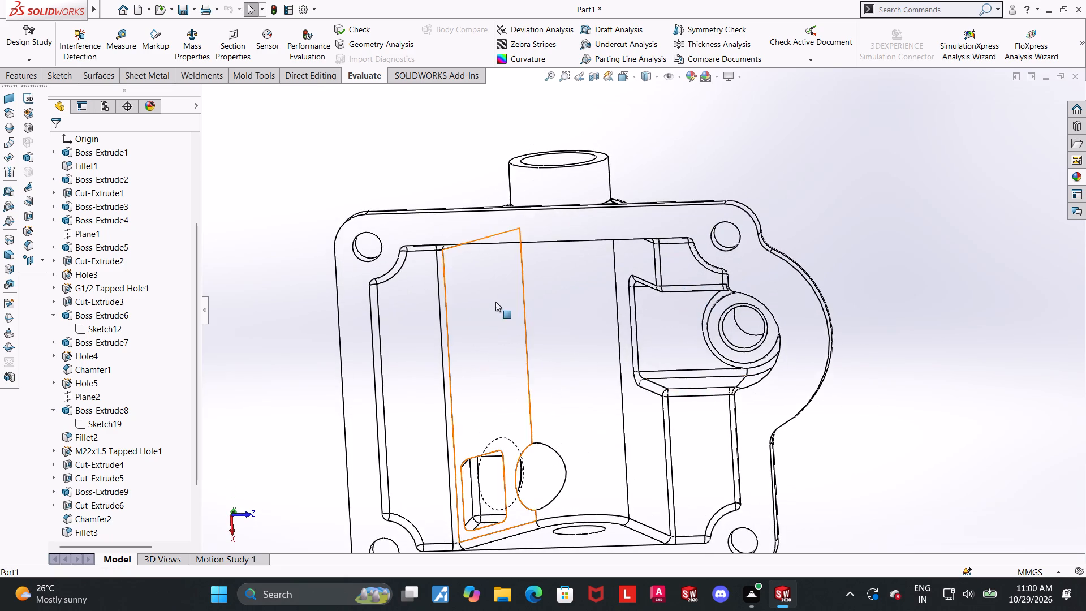
scroll(429, 282, down, 2)
scroll(399, 288, up, 1)
middle_drag(399, 275, 390, 203)
click(128, 36)
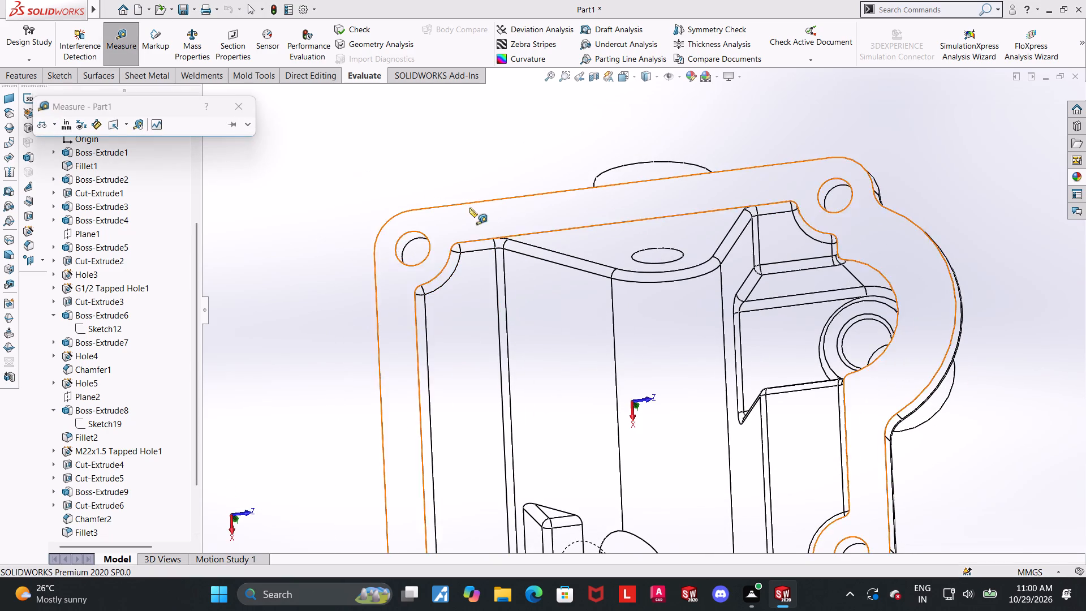
scroll(474, 222, down, 2)
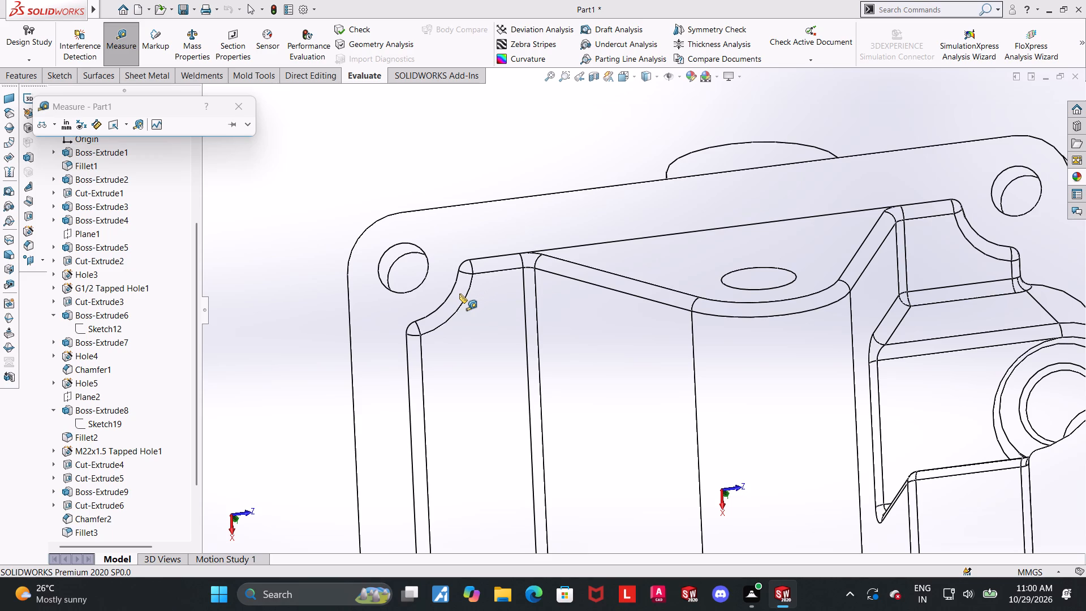
scroll(451, 291, down, 2)
click(458, 313)
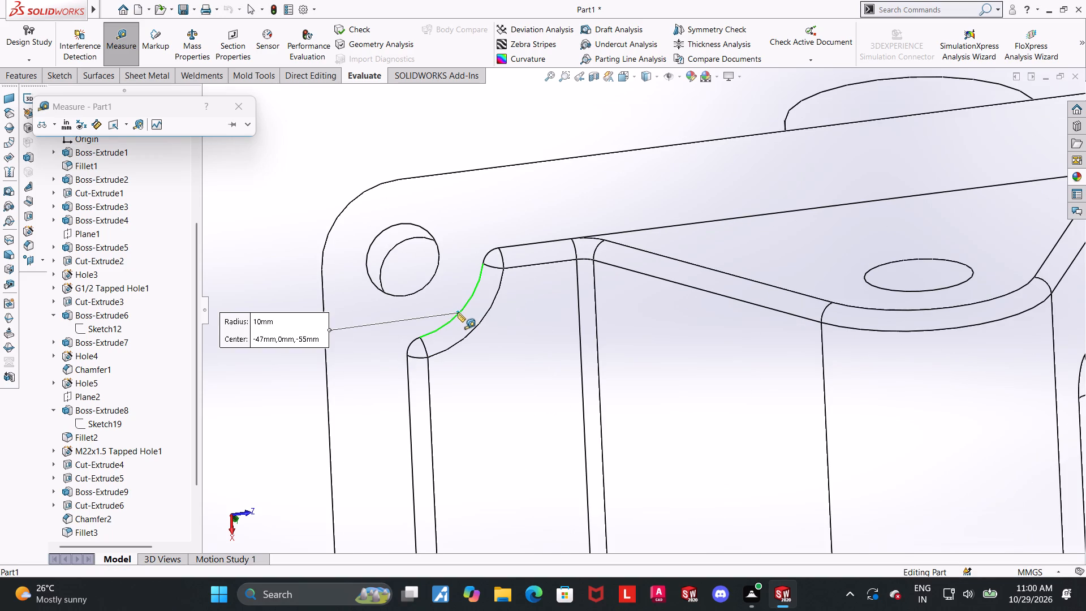
scroll(458, 315, up, 2)
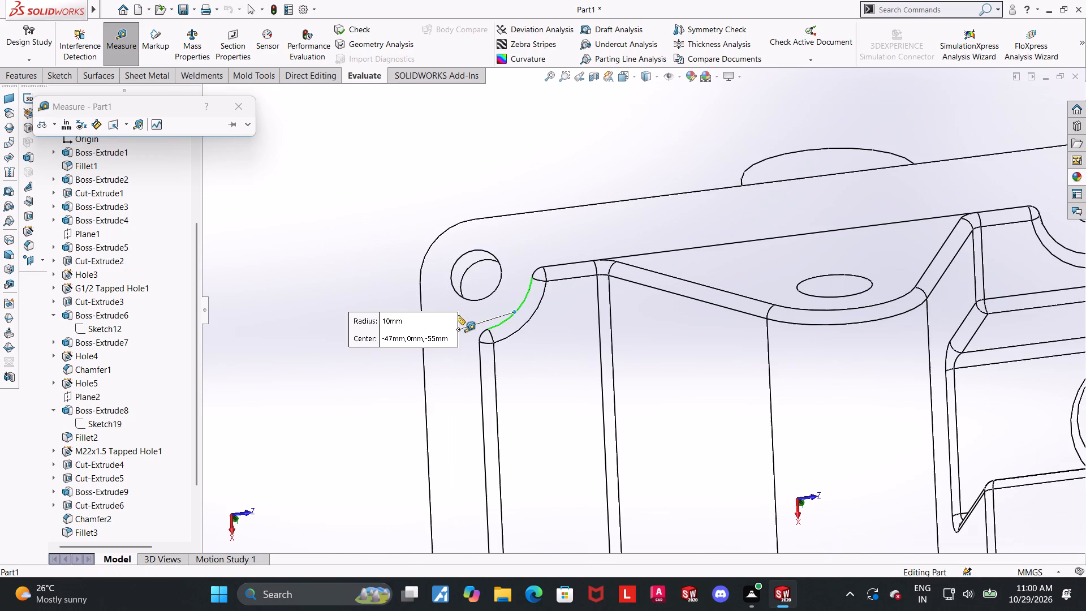
key(Escape)
Return the housing to the Isometric view and display it as Shaded With Edges.
scroll(558, 329, up, 3)
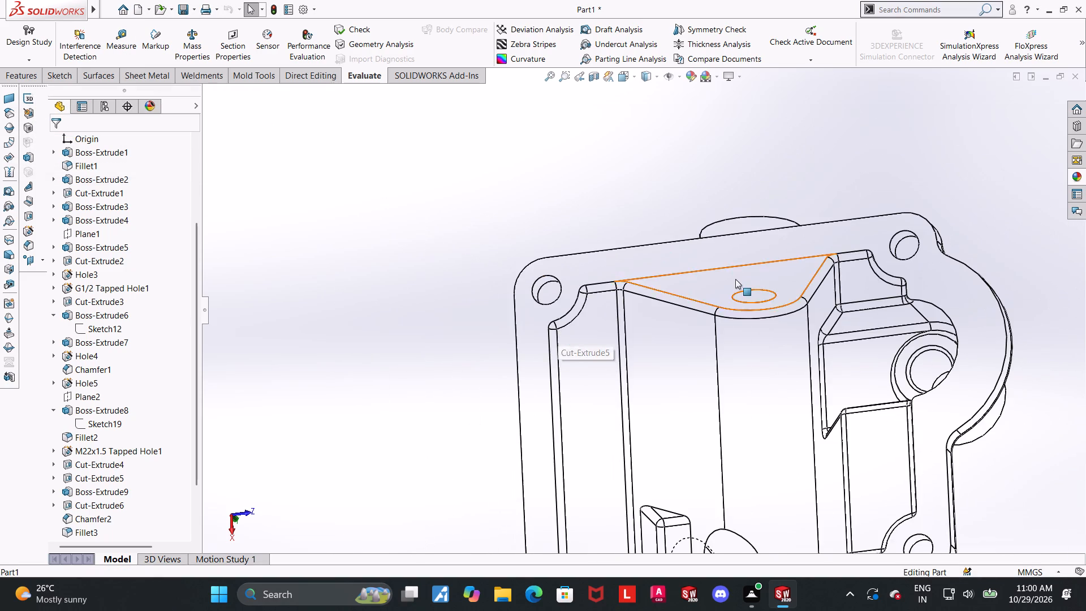
scroll(735, 285, down, 2)
scroll(758, 317, up, 6)
scroll(862, 386, down, 2)
middle_drag(643, 395, 692, 419)
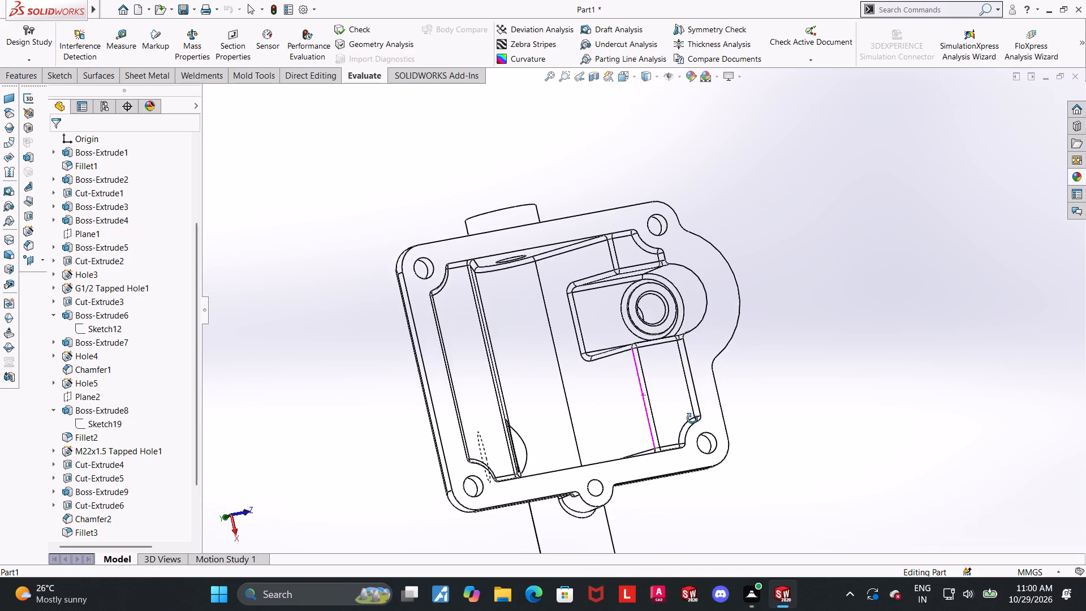
middle_drag(692, 419, 729, 523)
middle_drag(685, 323, 762, 444)
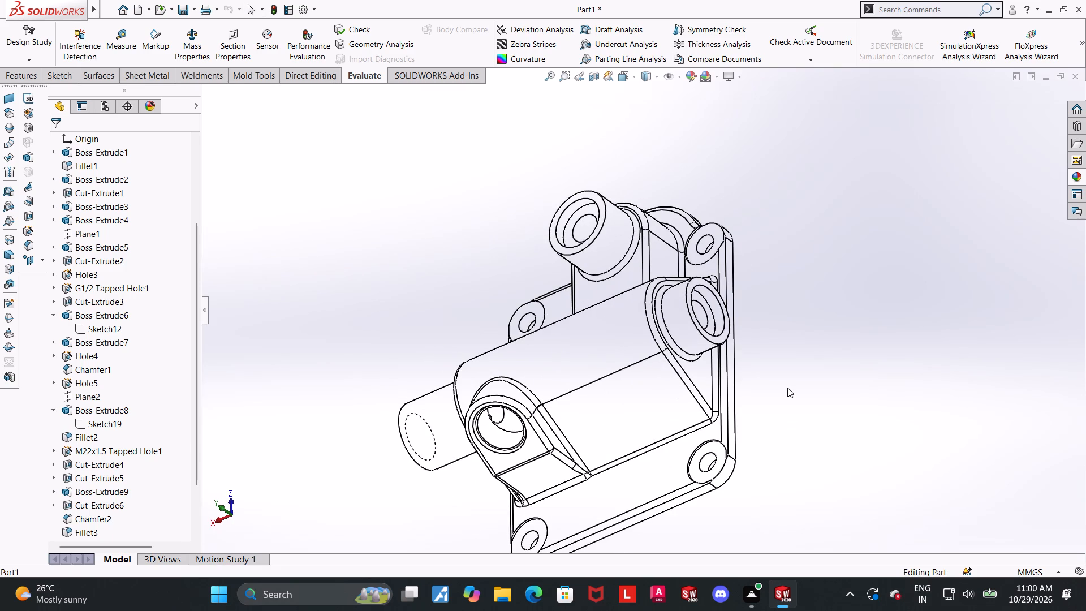
key(ctrl+7)
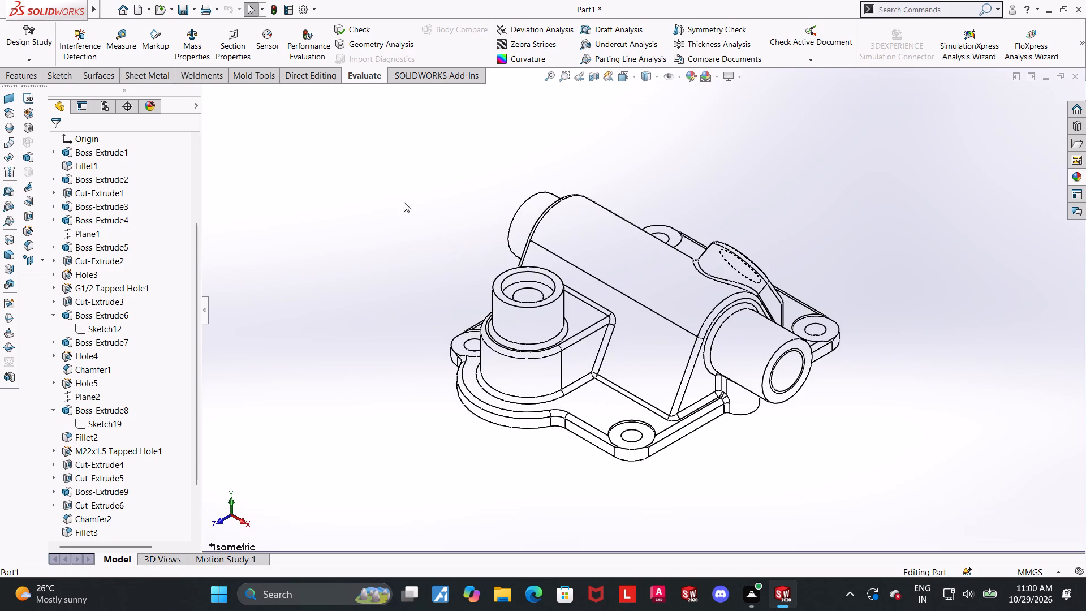
click(650, 78)
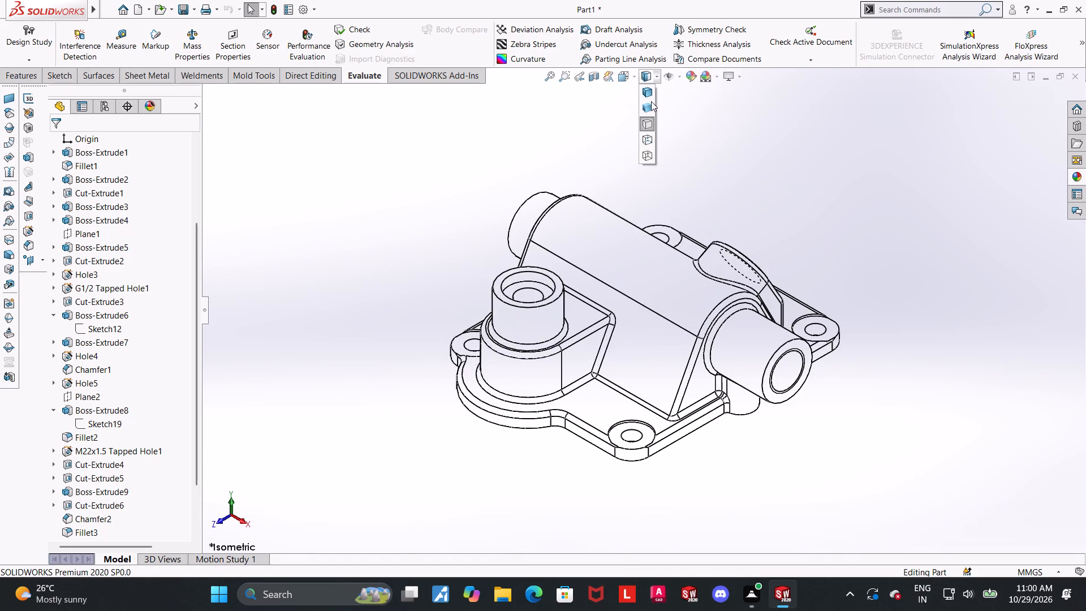
click(648, 94)
click(745, 134)
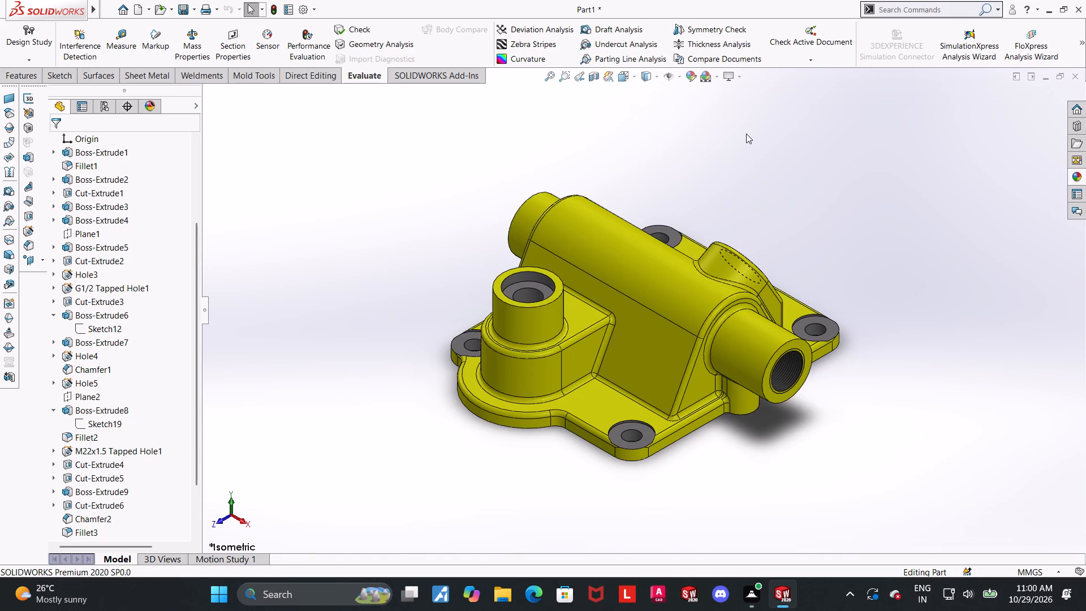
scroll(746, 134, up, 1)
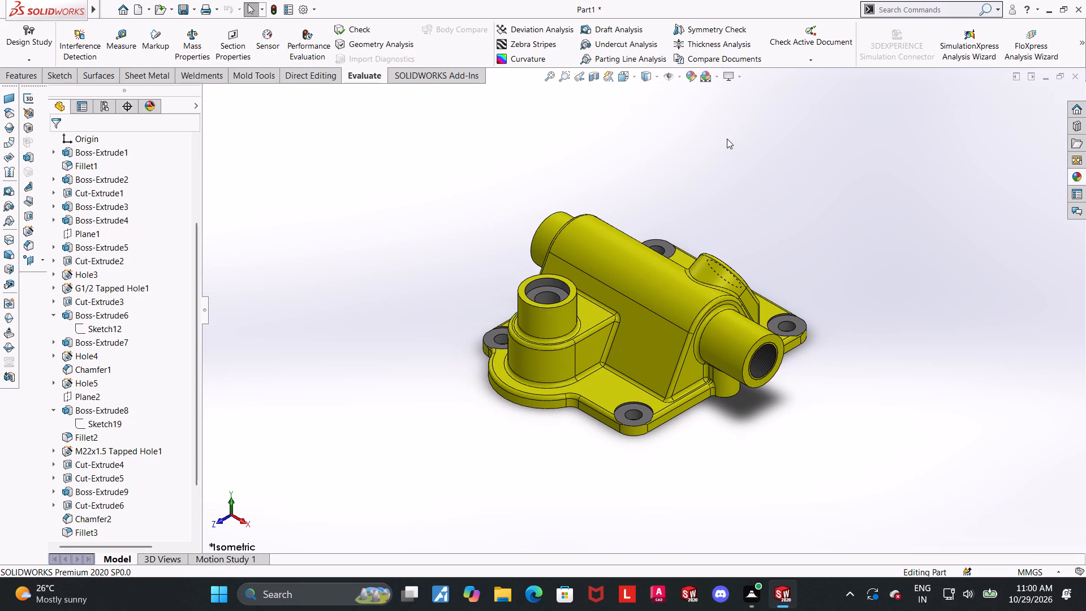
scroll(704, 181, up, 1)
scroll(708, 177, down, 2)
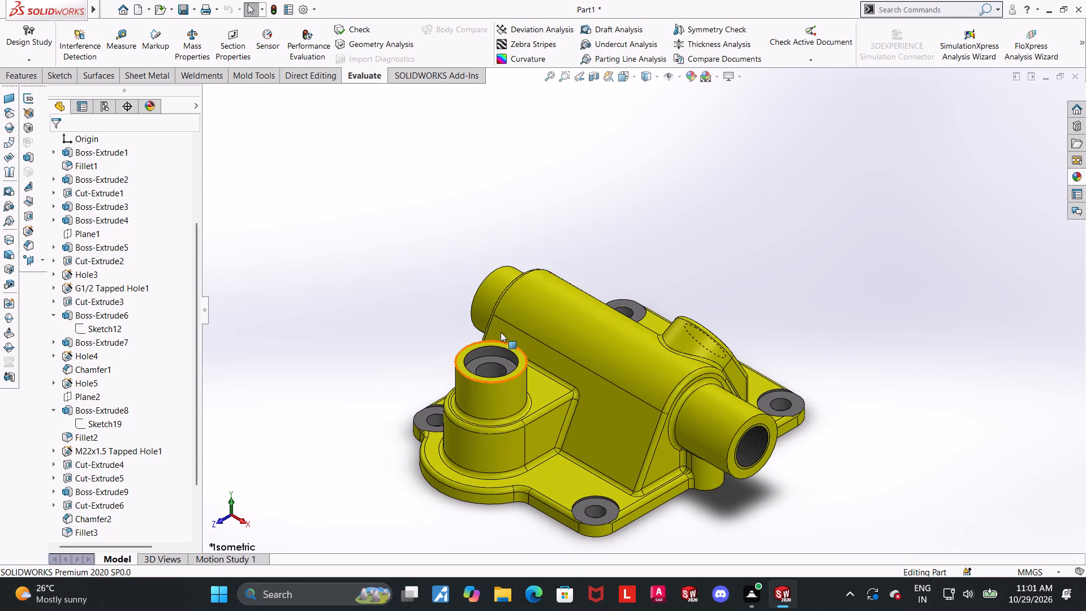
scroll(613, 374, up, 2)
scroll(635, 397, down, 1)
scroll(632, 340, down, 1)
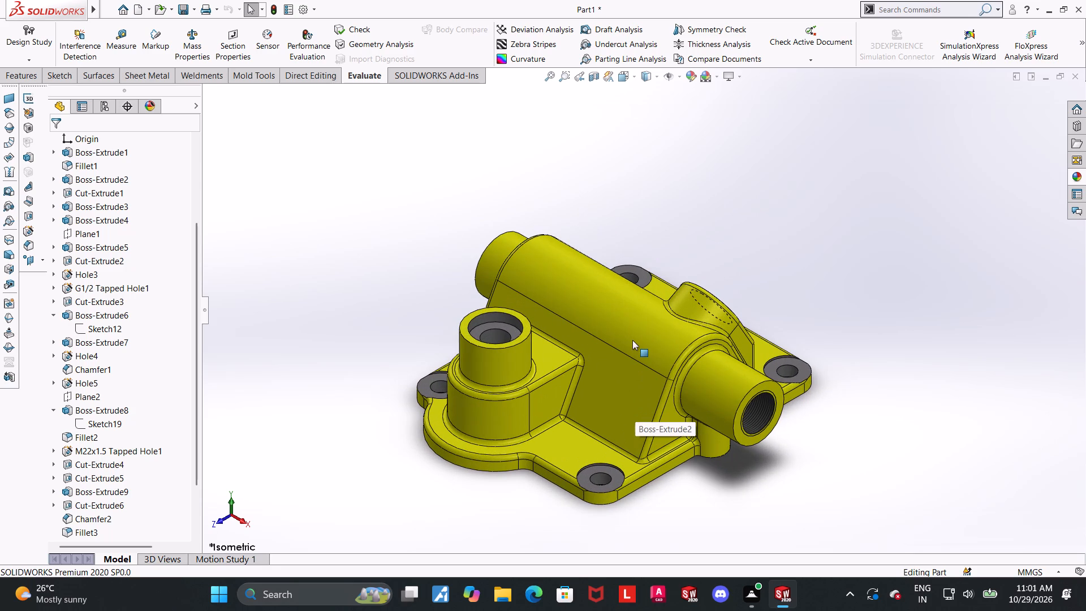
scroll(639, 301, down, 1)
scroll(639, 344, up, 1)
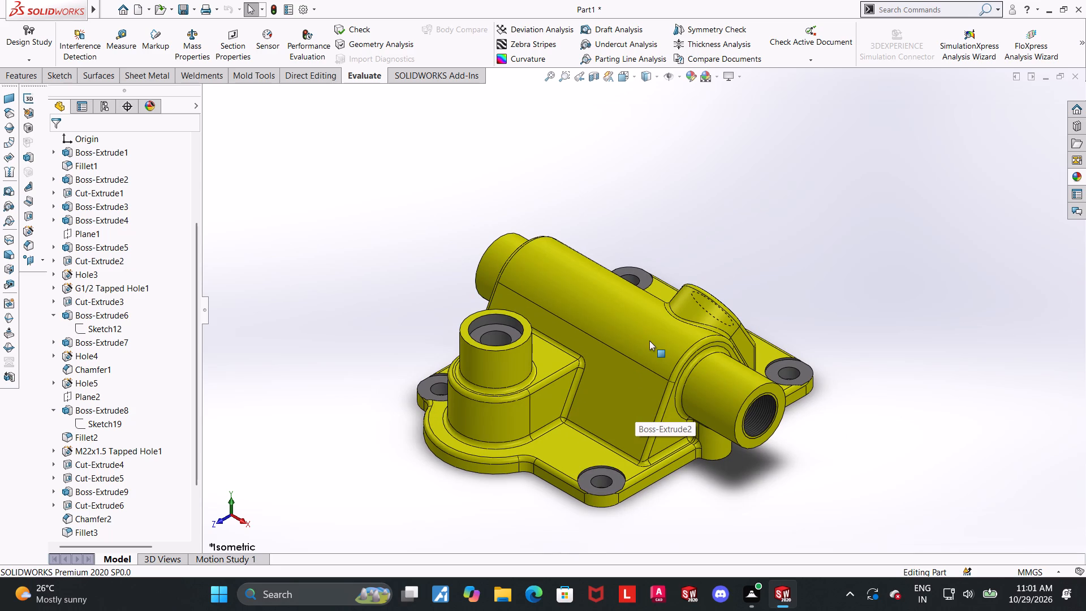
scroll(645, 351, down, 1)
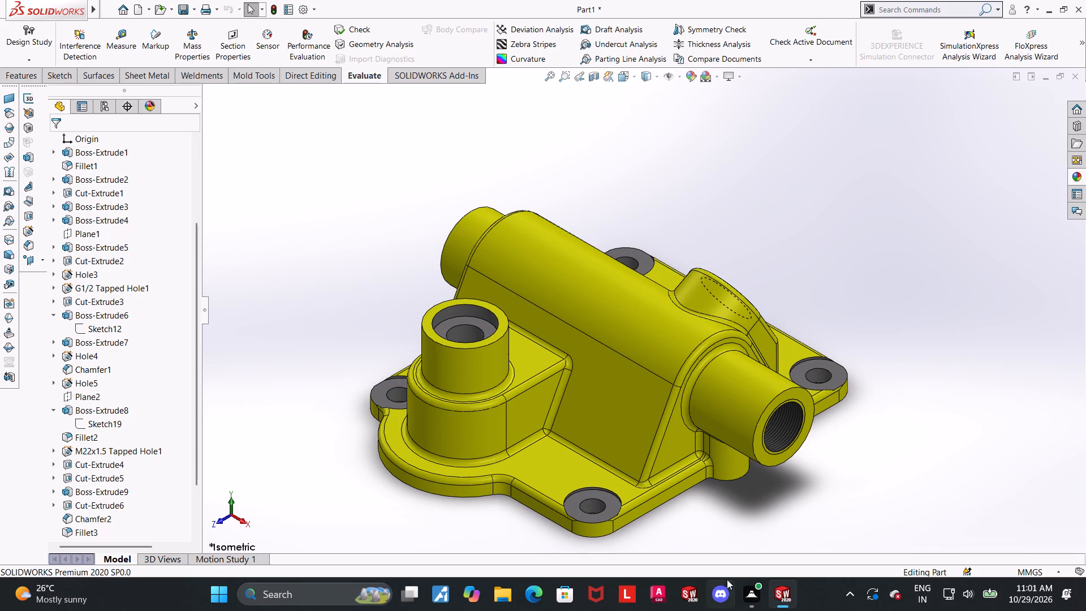
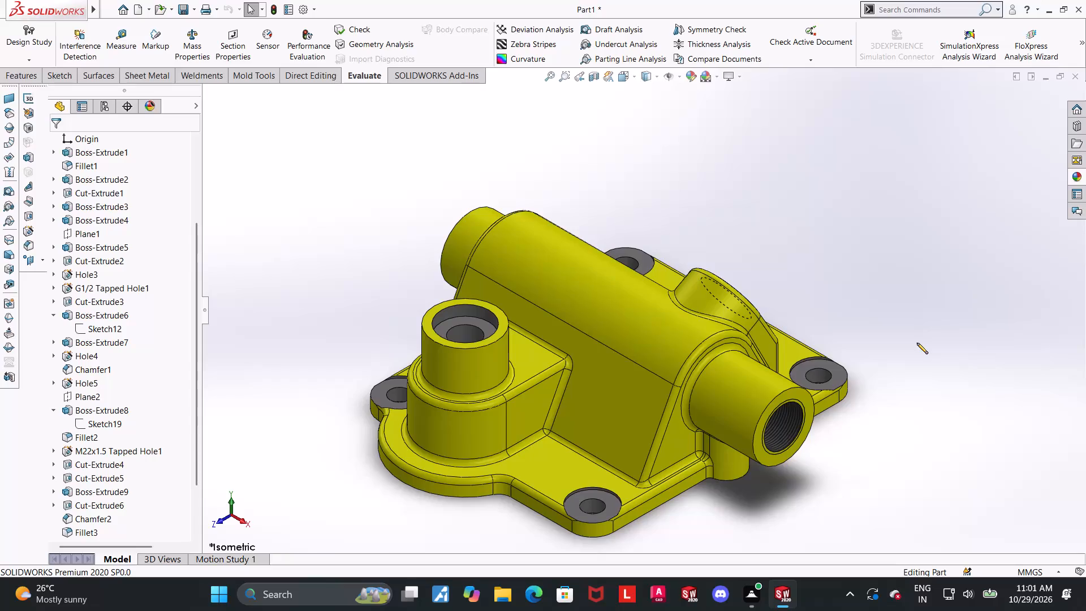
Examine the housing from the threaded boss end, its open underside cavity, and its exterior from the short boss side.
scroll(897, 334, up, 1)
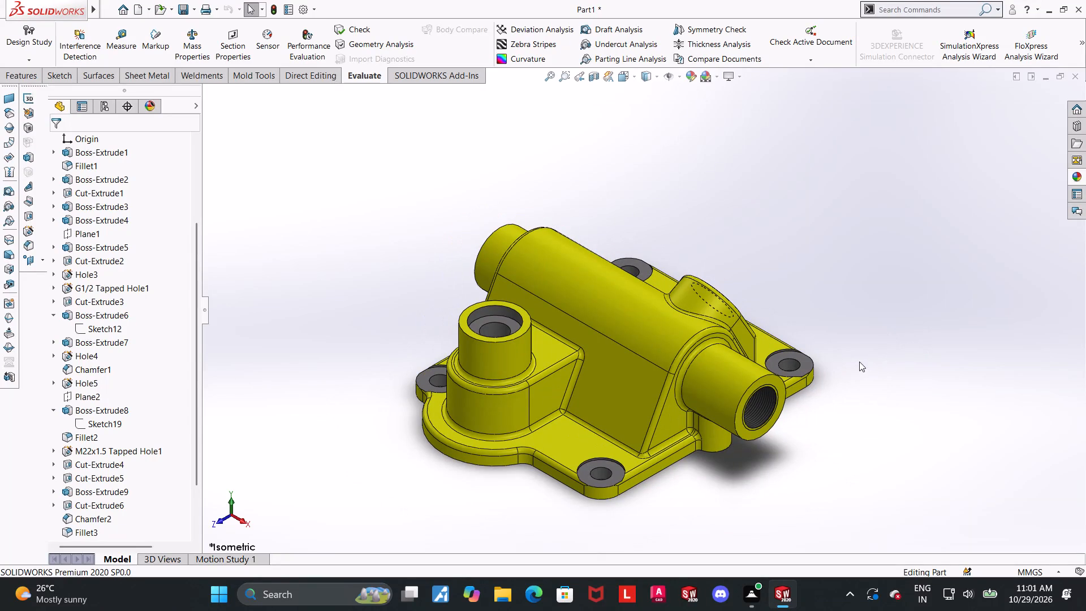
scroll(693, 374, up, 1)
scroll(710, 391, down, 1)
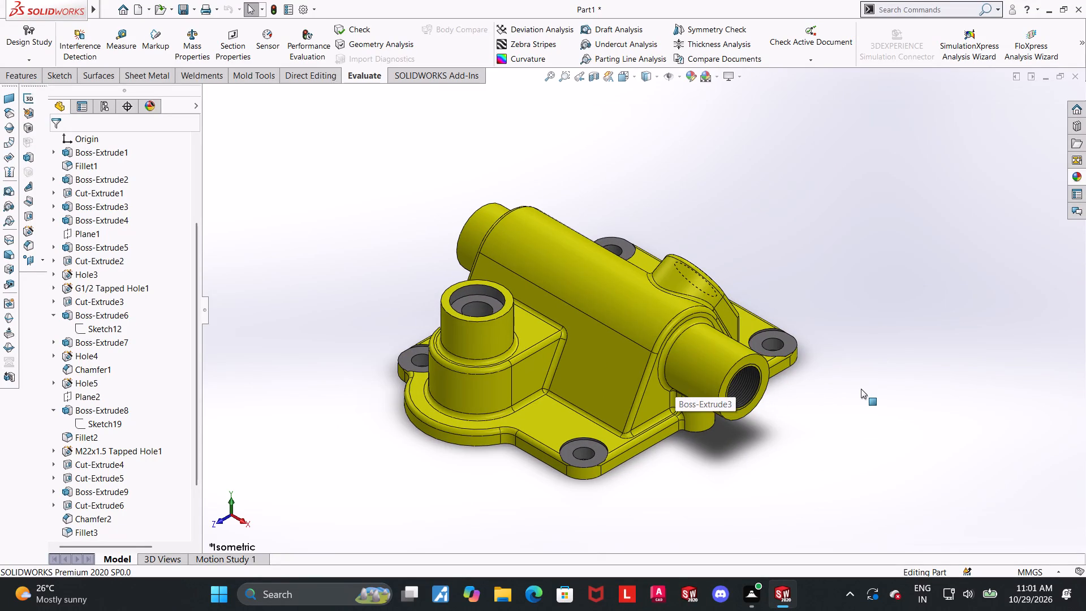
scroll(864, 374, up, 1)
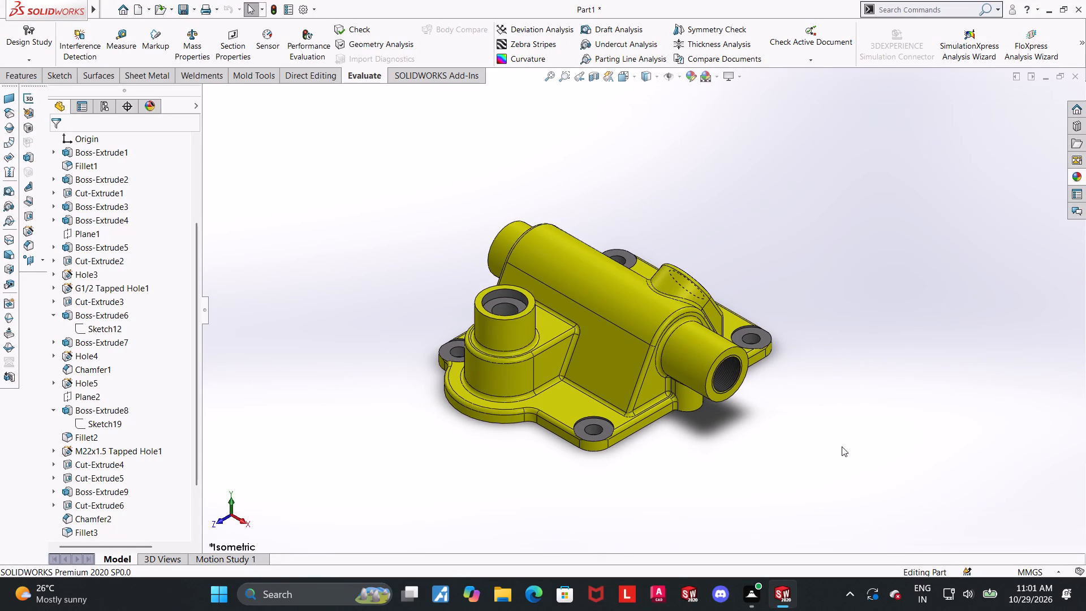
middle_drag(855, 419, 804, 364)
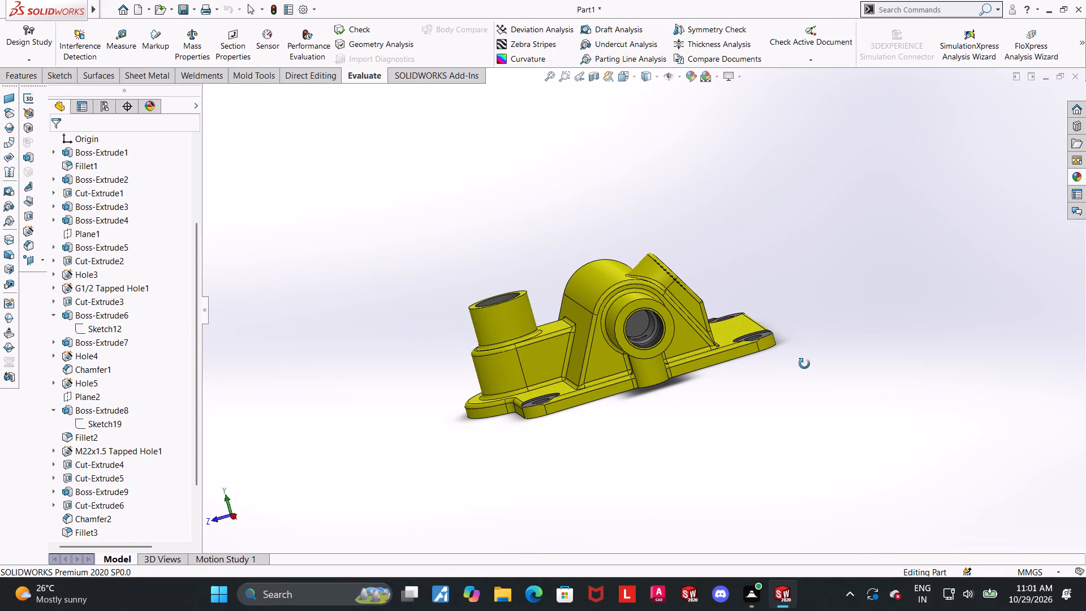
middle_drag(804, 364, 805, 374)
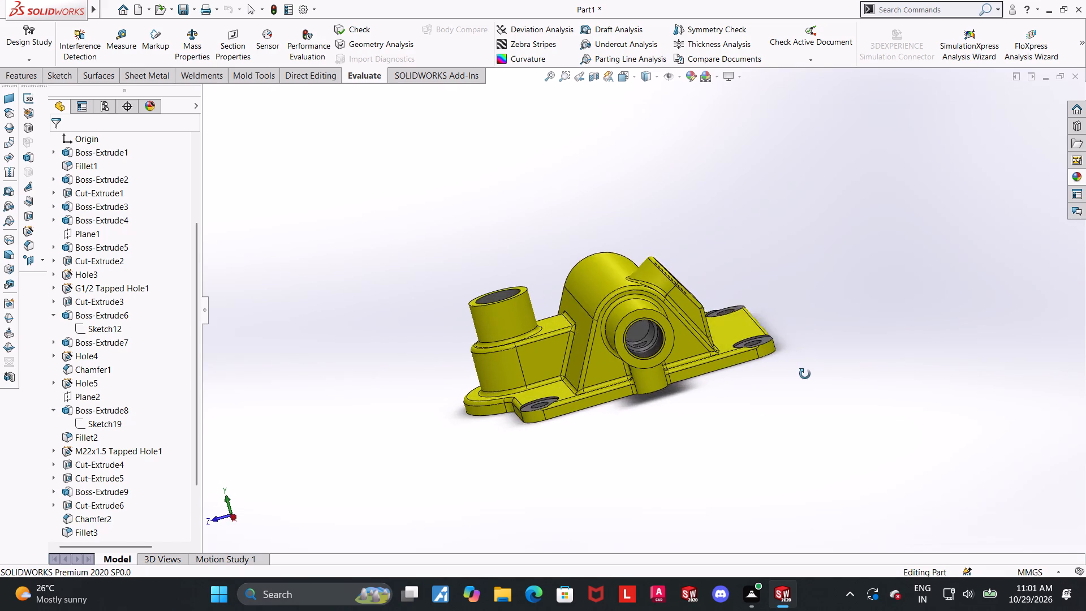
middle_drag(805, 374, 785, 219)
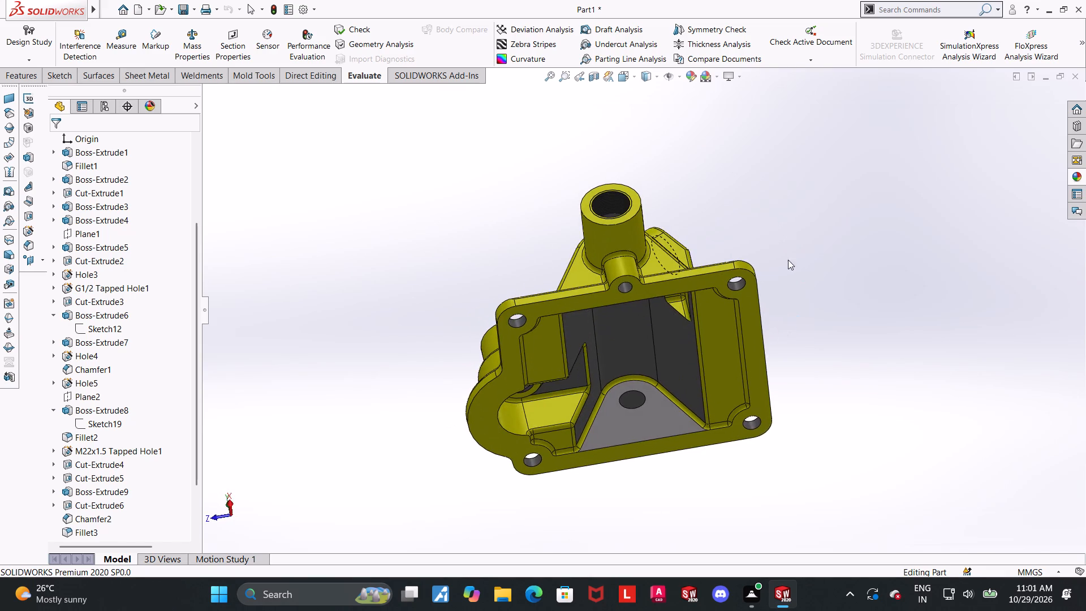
middle_drag(802, 382, 816, 303)
scroll(755, 337, down, 2)
scroll(661, 314, down, 1)
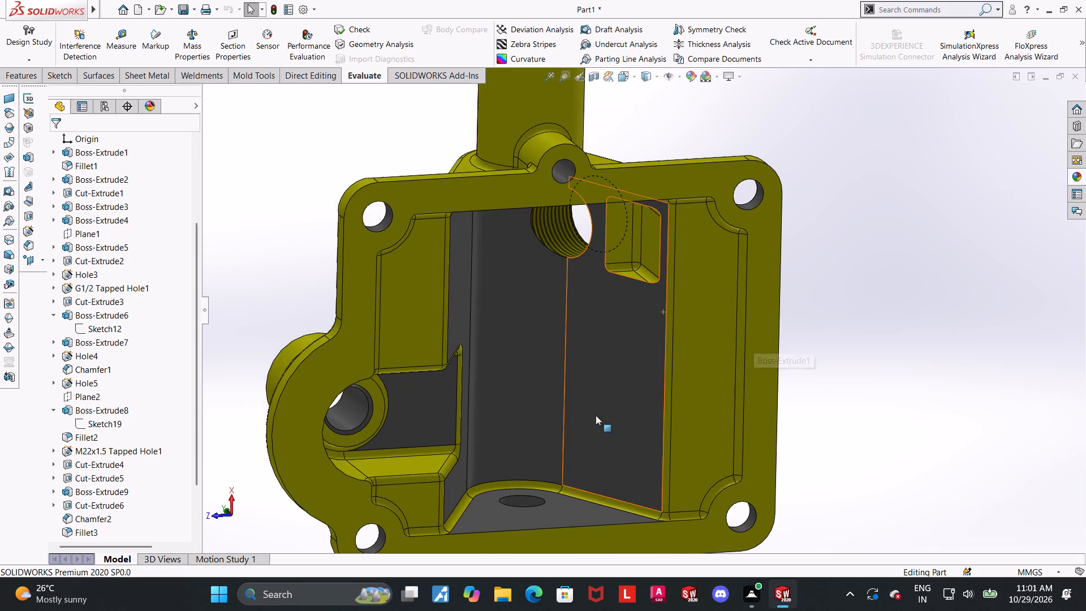
scroll(577, 434, up, 2)
middle_drag(572, 433, 726, 517)
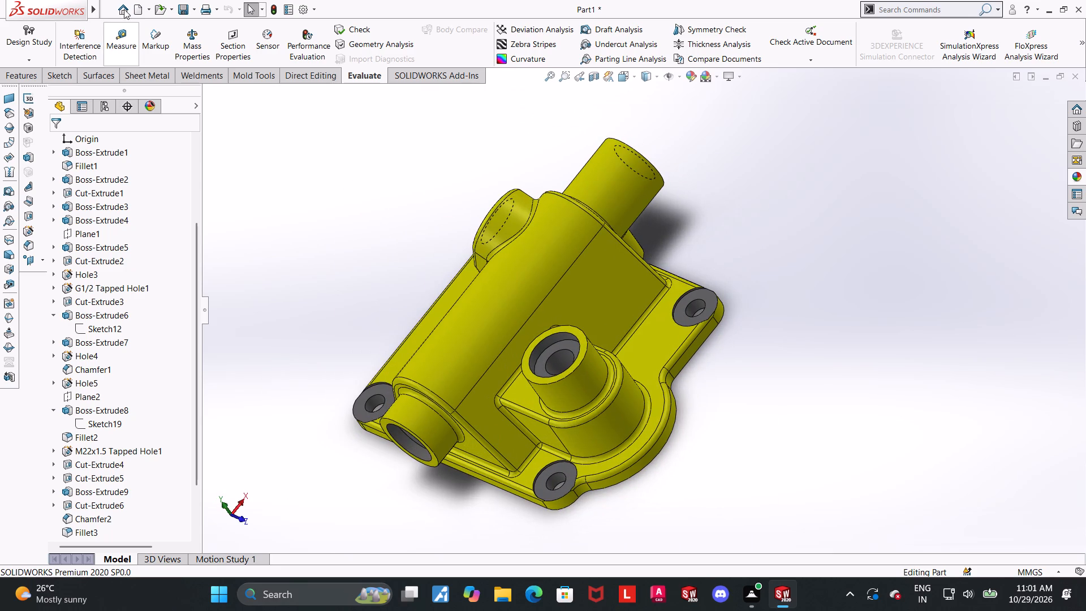
Measure the radius of the main body's cylindrical outer surface.
click(116, 42)
click(471, 317)
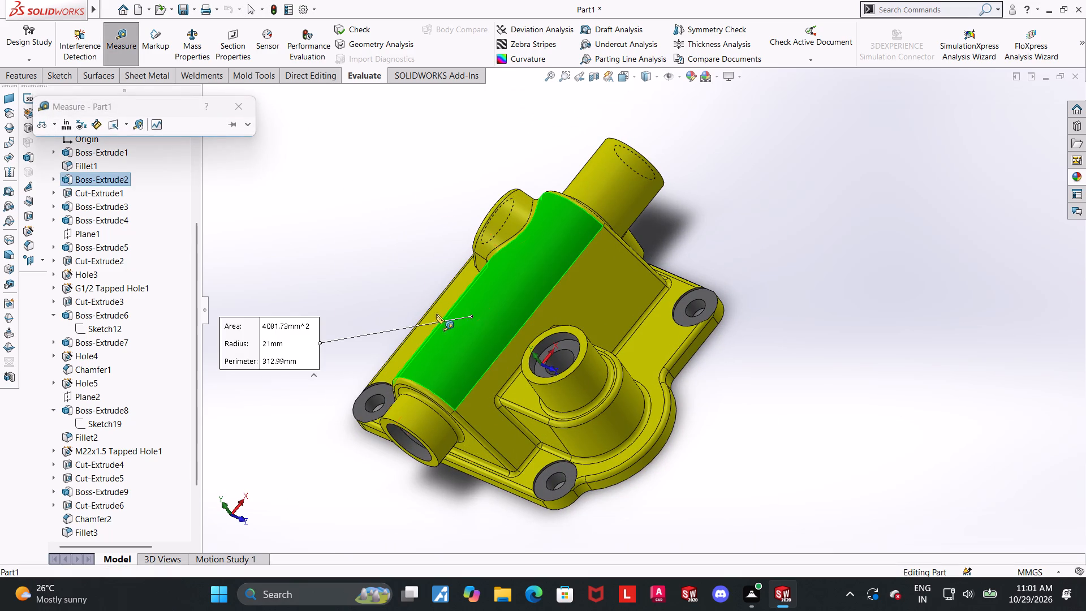
key(Escape)
Measure the distance between the body's end wall and the end face of the short horizontal boss.
click(114, 35)
middle_drag(650, 302, 680, 289)
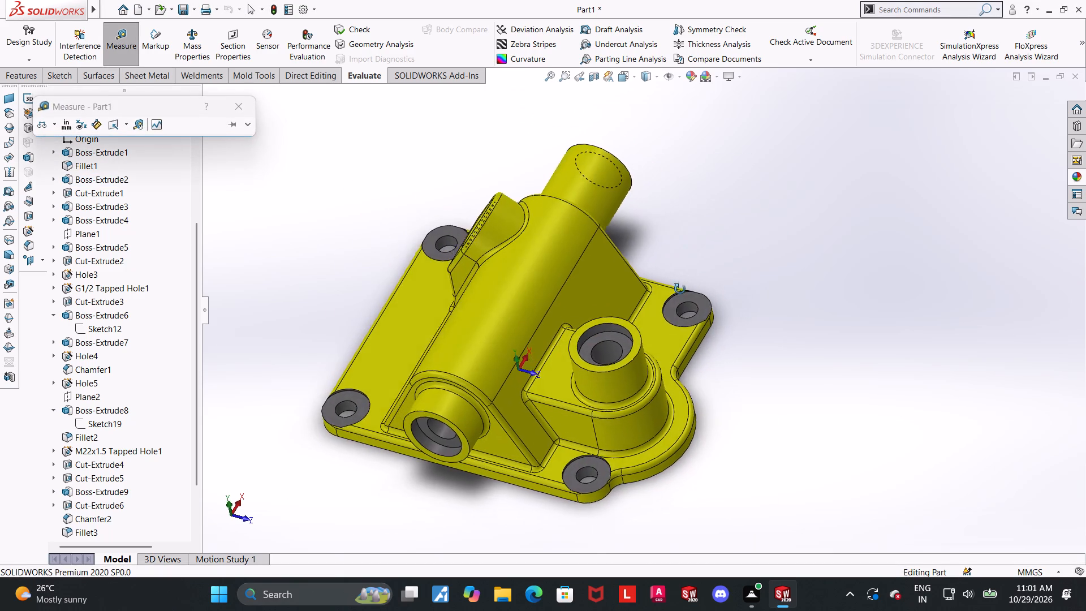
middle_drag(680, 289, 649, 199)
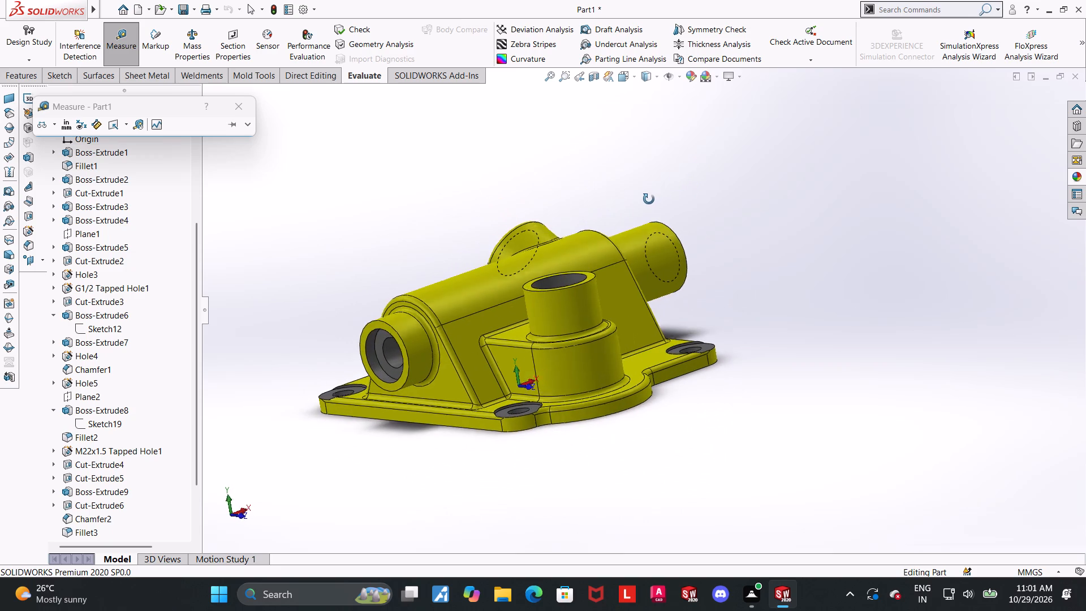
middle_drag(649, 199, 645, 203)
scroll(369, 377, down, 3)
middle_drag(427, 353, 472, 348)
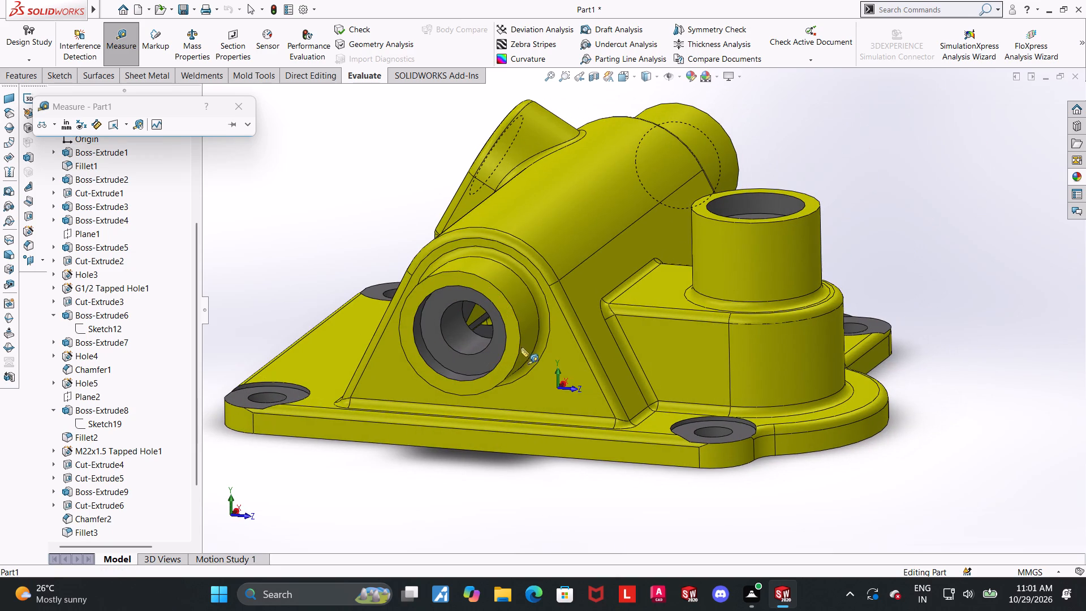
click(569, 359)
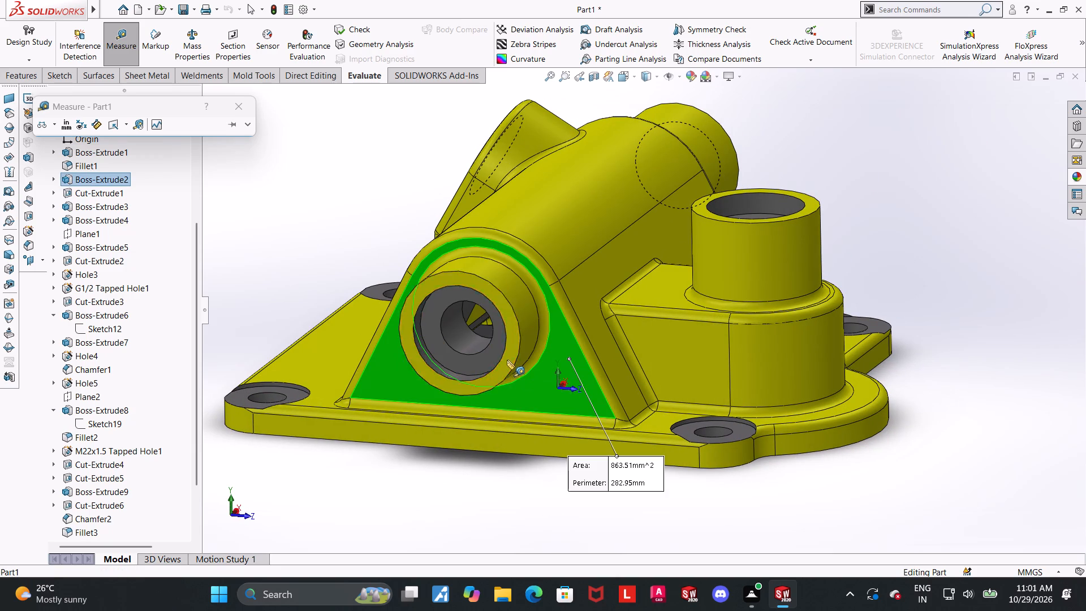
click(507, 360)
key(Escape)
Measure the normal distance between the threaded horizontal boss's end face and the adjoining body end wall.
click(137, 50)
middle_drag(1041, 114, 861, 270)
click(760, 324)
click(797, 317)
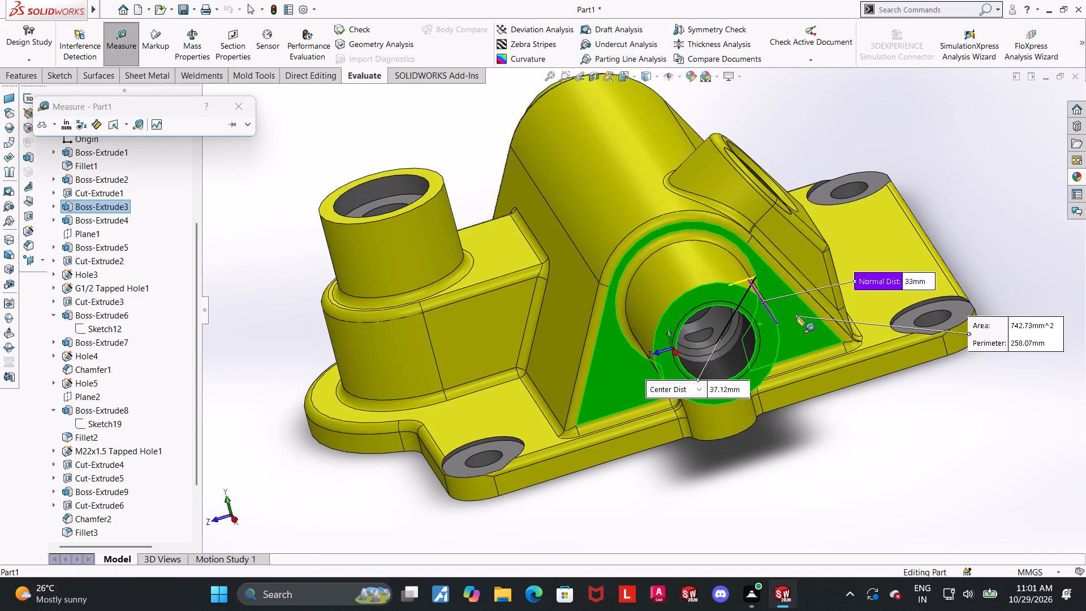
key(Escape)
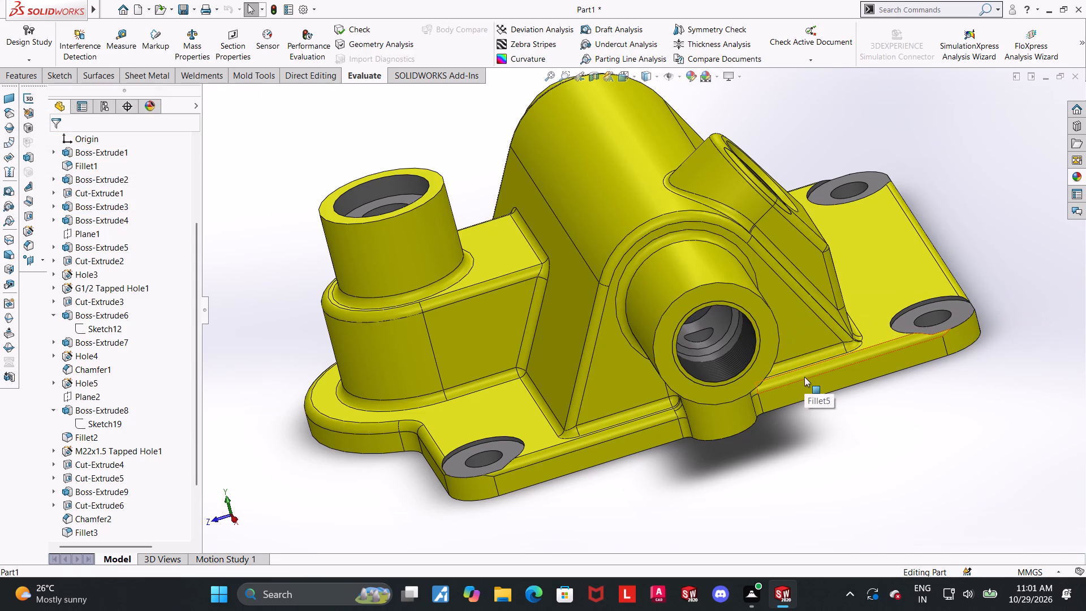
Return the housing to the Isometric view and measure the flange's rounded outer edge around the vertical boss.
scroll(798, 364, up, 1)
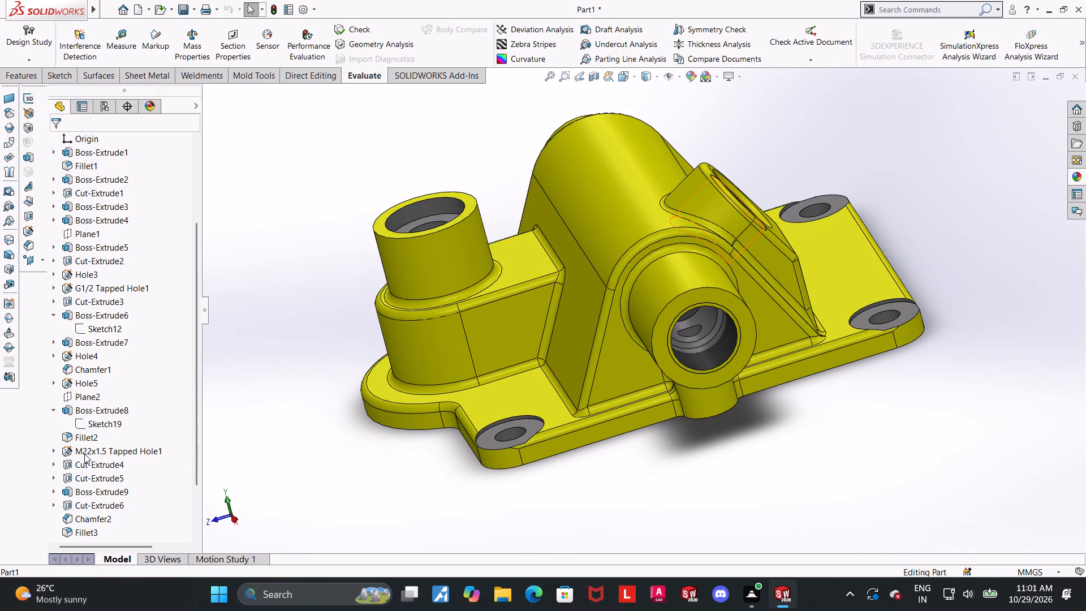
click(84, 454)
key(Escape)
key(ctrl+7)
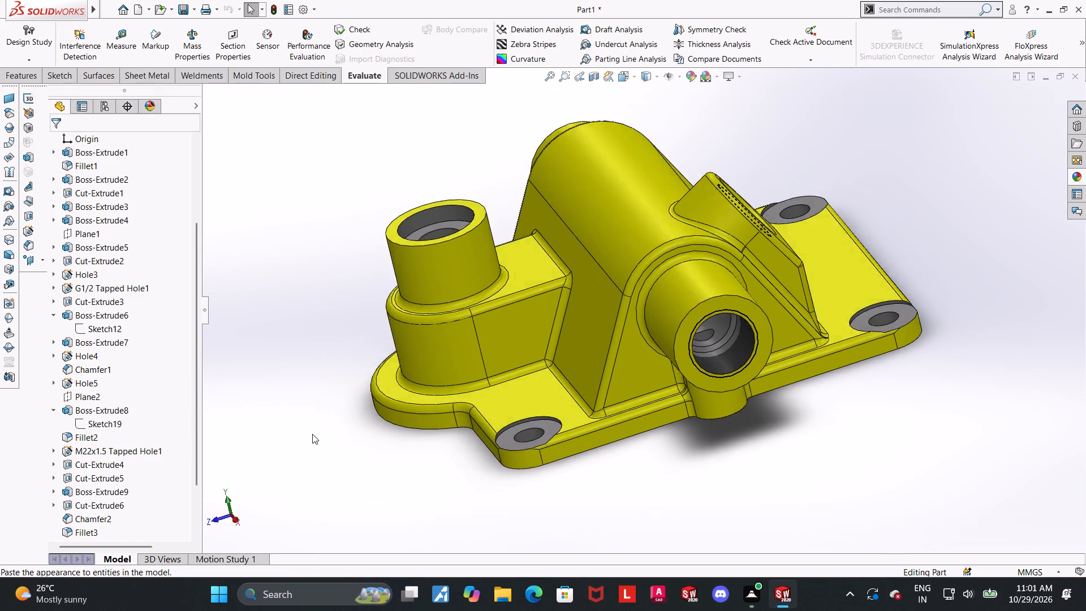
scroll(593, 415, down, 2)
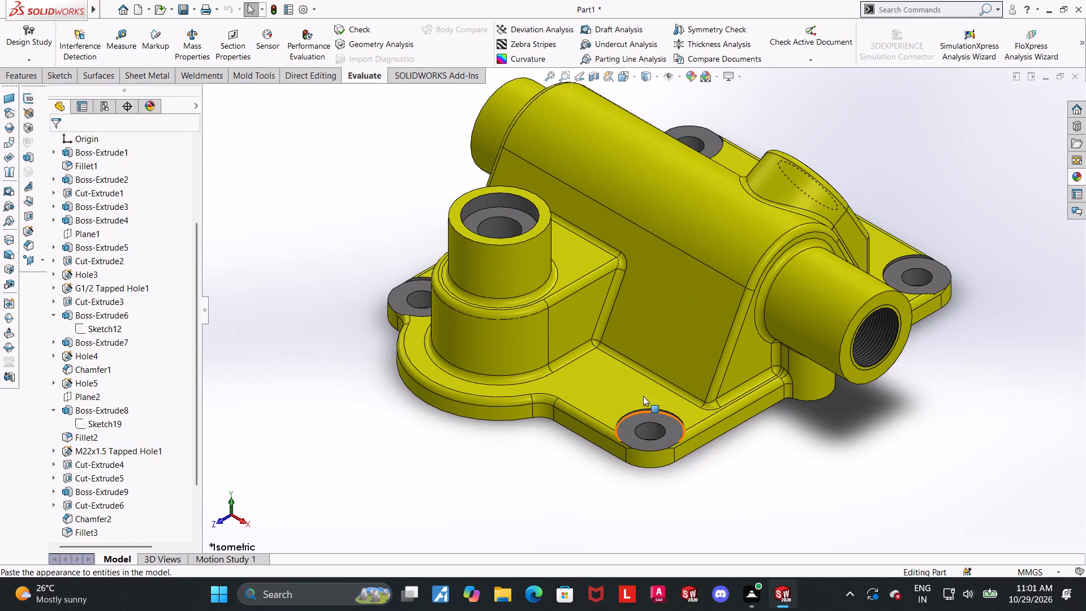
click(134, 35)
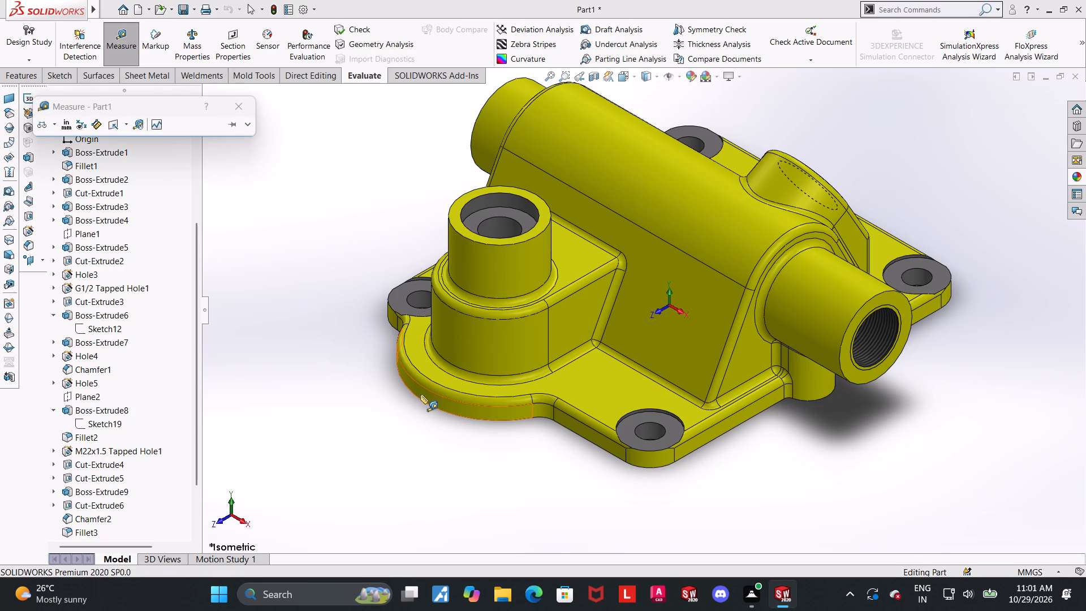
click(420, 394)
key(Escape)
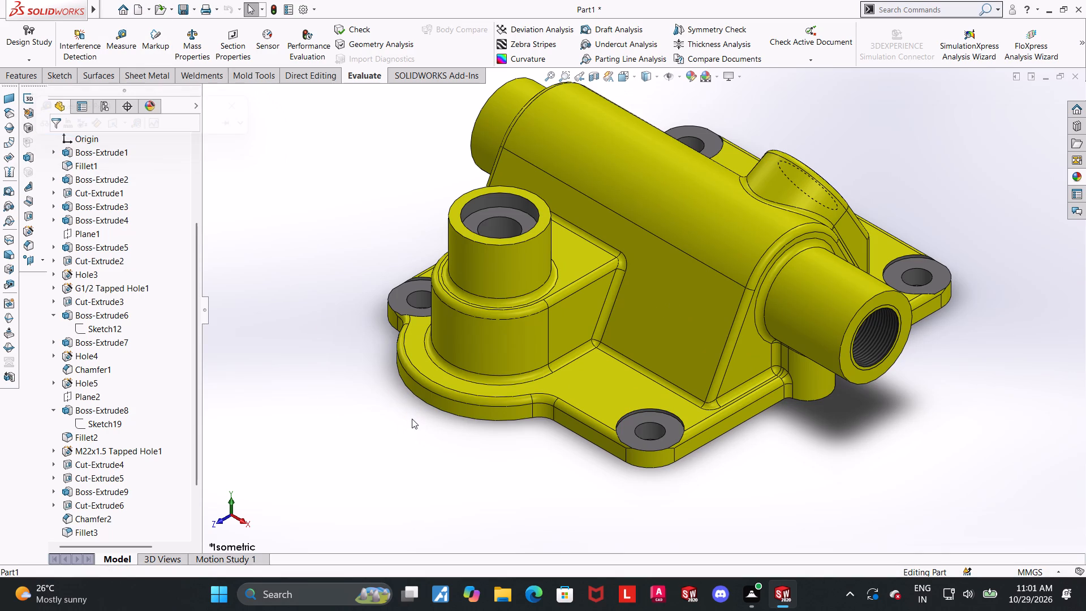
Examine the housing's exterior in the Isometric view, including the vertical boss, threaded boss, body fillets and flange holes.
scroll(423, 435, up, 1)
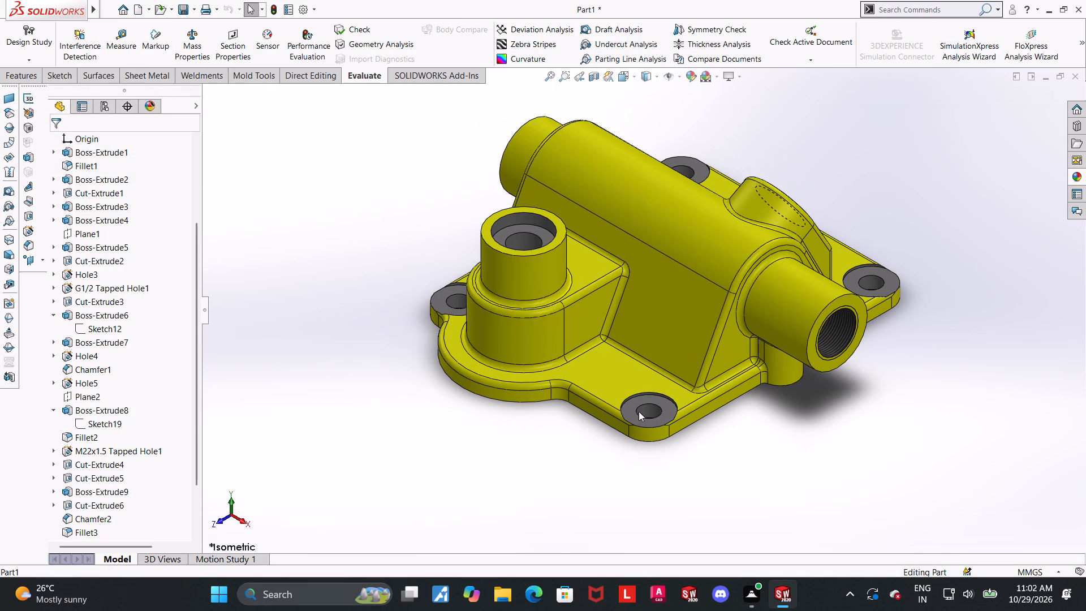
scroll(656, 404, up, 2)
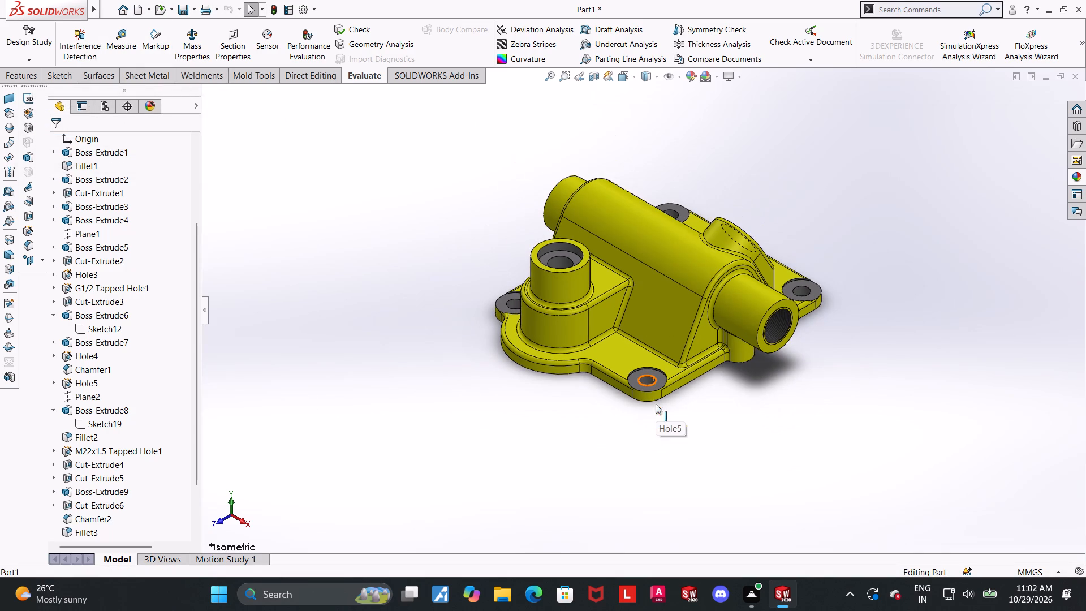
scroll(759, 272, down, 1)
scroll(235, 312, down, 1)
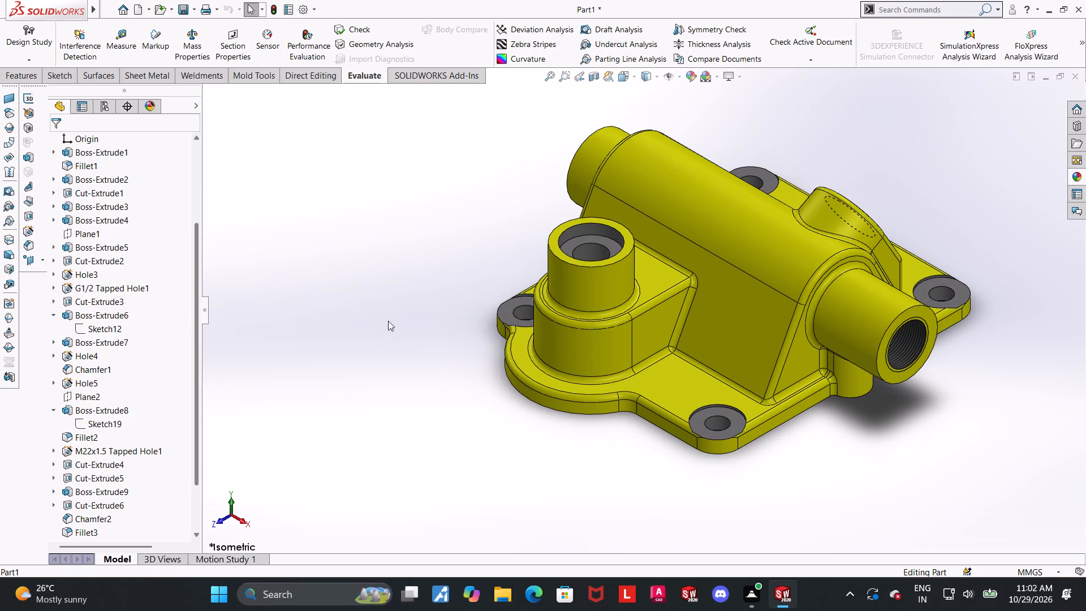
scroll(831, 316, down, 1)
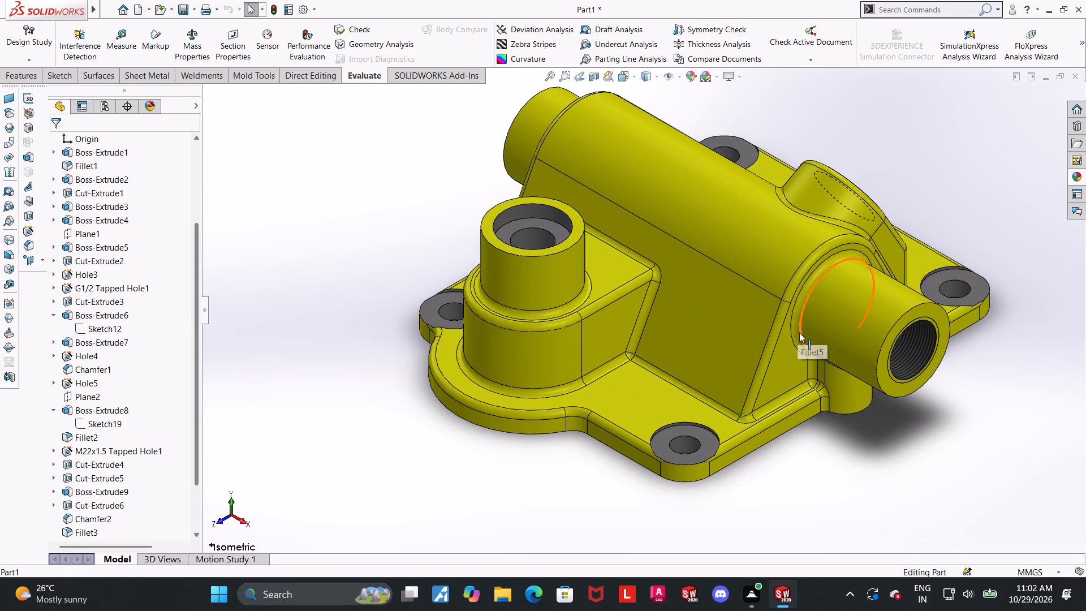
scroll(894, 358, up, 1)
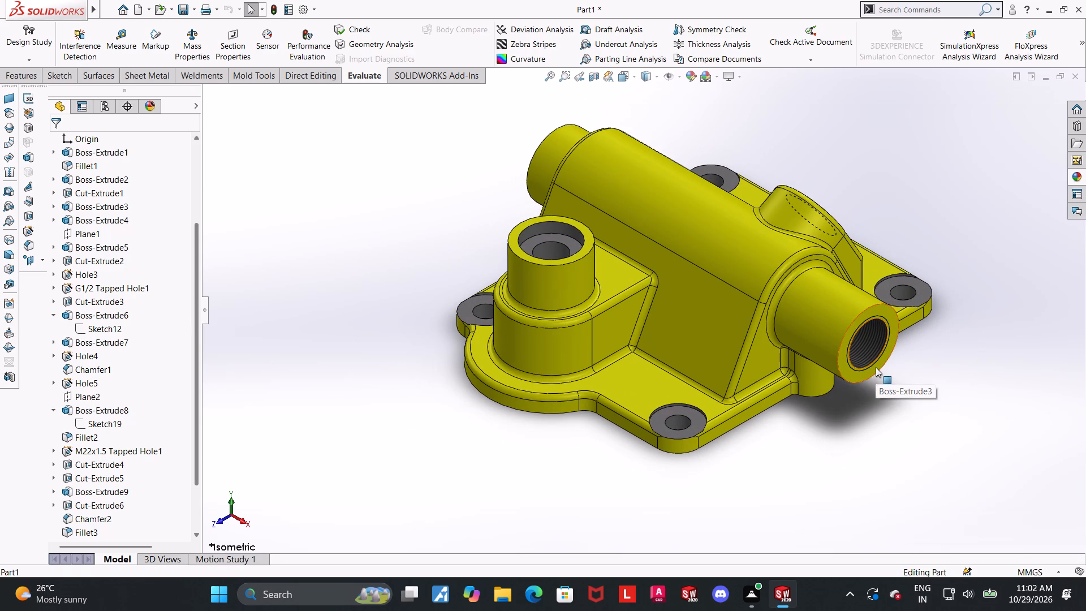
scroll(876, 367, up, 1)
scroll(787, 312, down, 2)
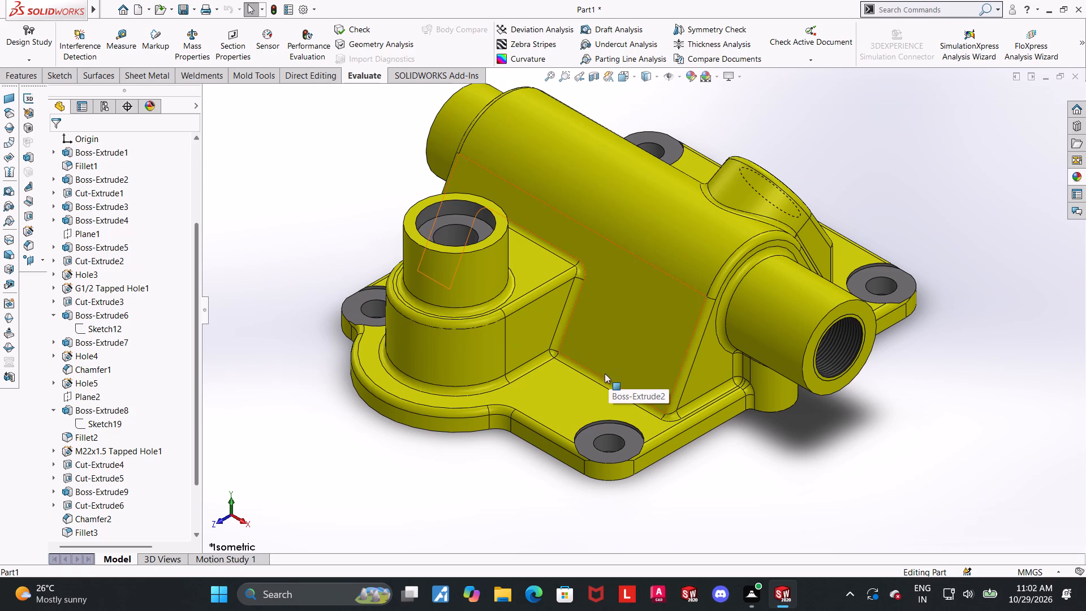
scroll(589, 376, up, 1)
scroll(589, 376, down, 1)
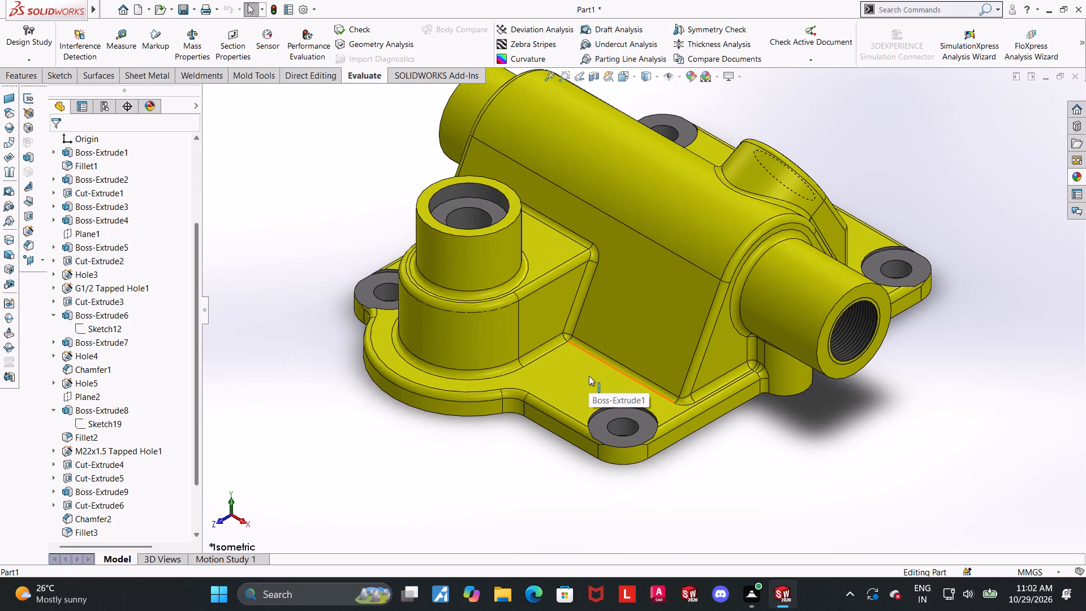
scroll(589, 376, up, 1)
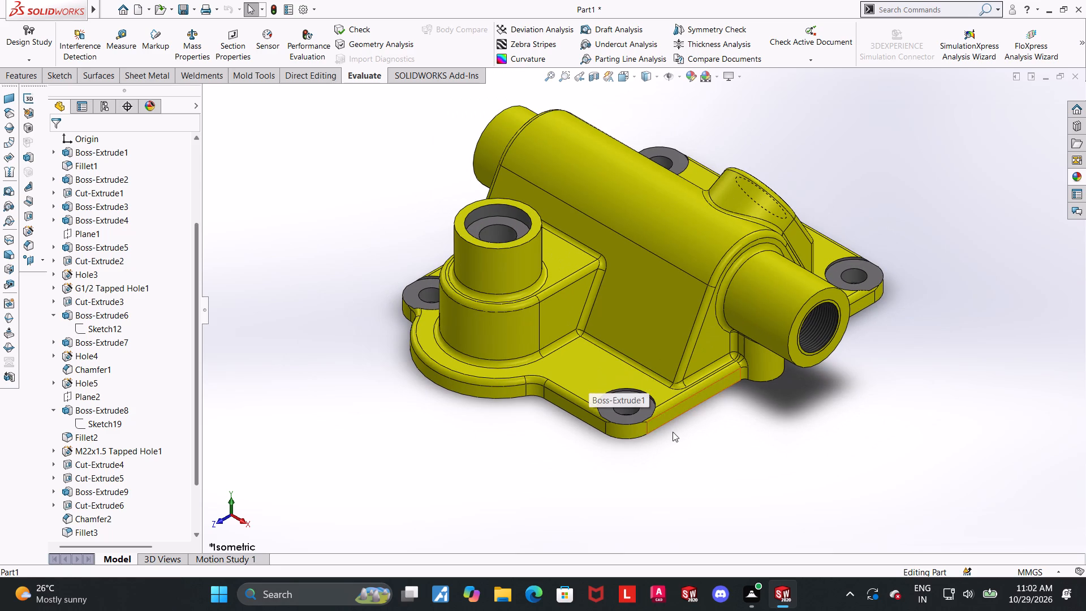
Examine the housing's open underside in the Bottom standard view, including the cavity, threaded port, side pocket and flange holes.
middle_drag(674, 431, 637, 136)
click(626, 71)
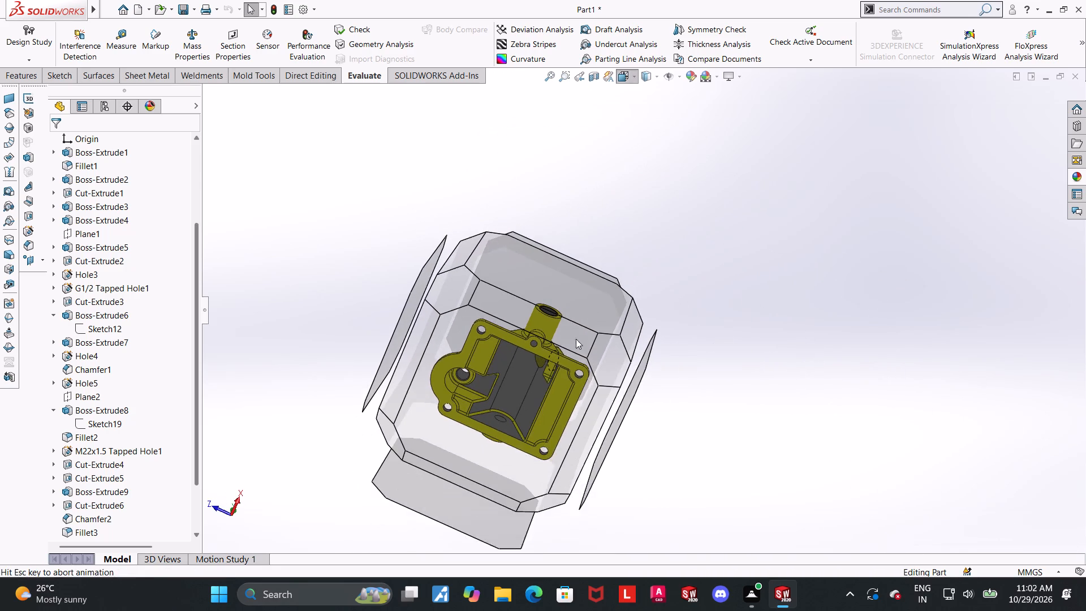
click(549, 363)
scroll(646, 335, up, 1)
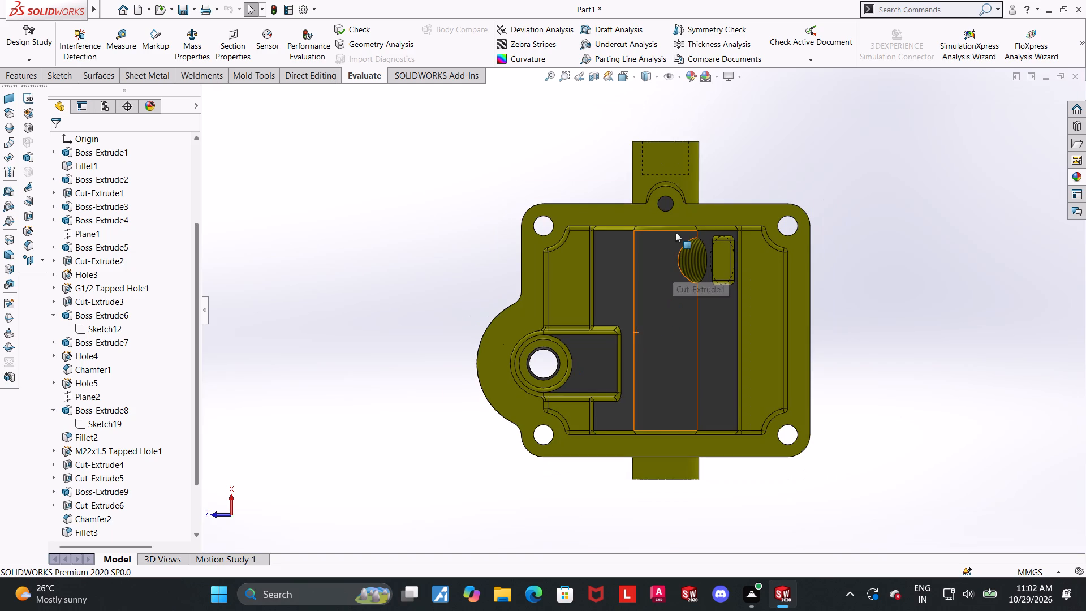
scroll(675, 230, down, 2)
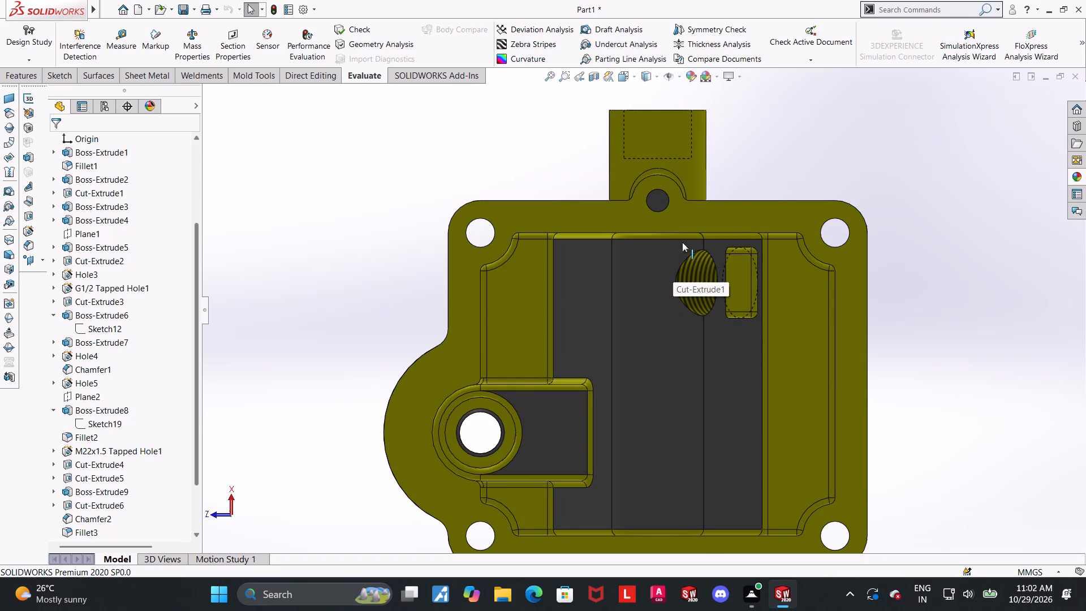
scroll(690, 252, up, 1)
scroll(720, 379, up, 2)
scroll(745, 402, down, 1)
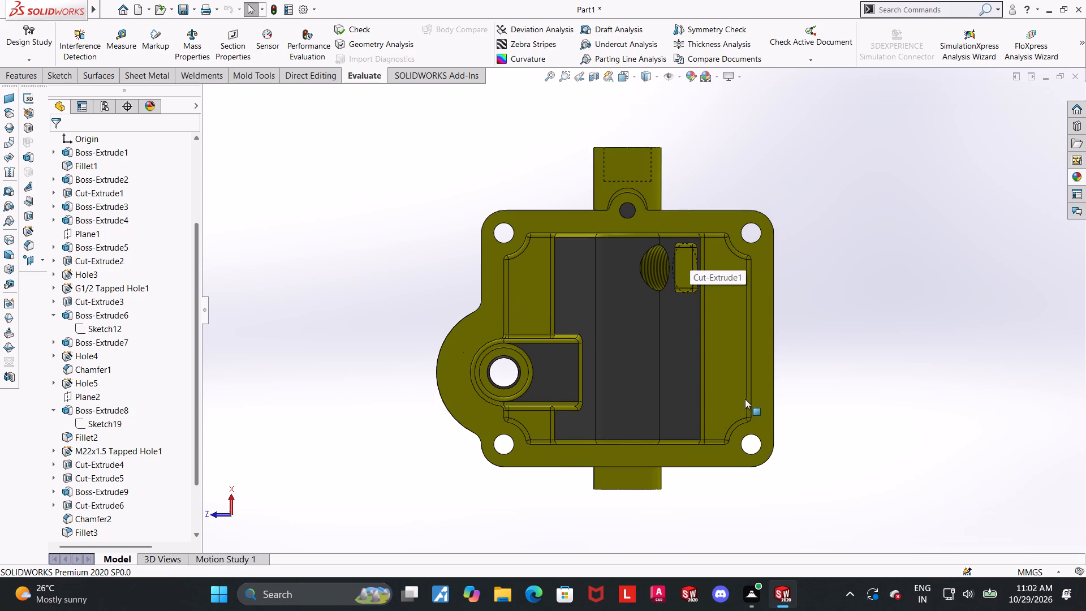
Measure the distance between the two opposite inner side walls of the pocket beneath the vertical boss.
click(123, 38)
middle_drag(852, 416, 844, 449)
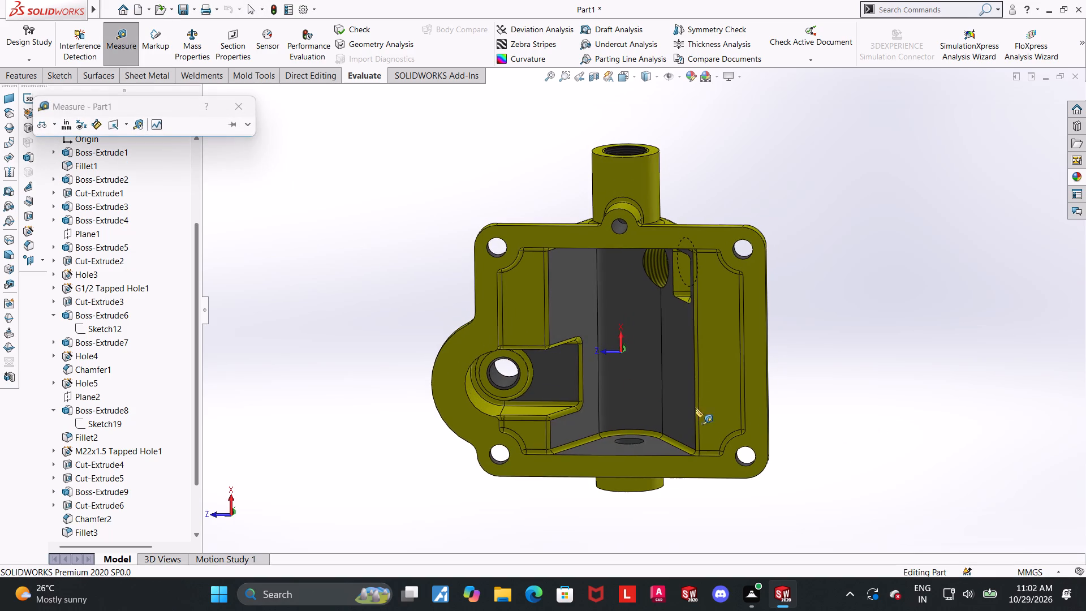
scroll(540, 386, down, 3)
middle_drag(545, 392, 557, 444)
click(557, 438)
middle_drag(588, 437, 576, 274)
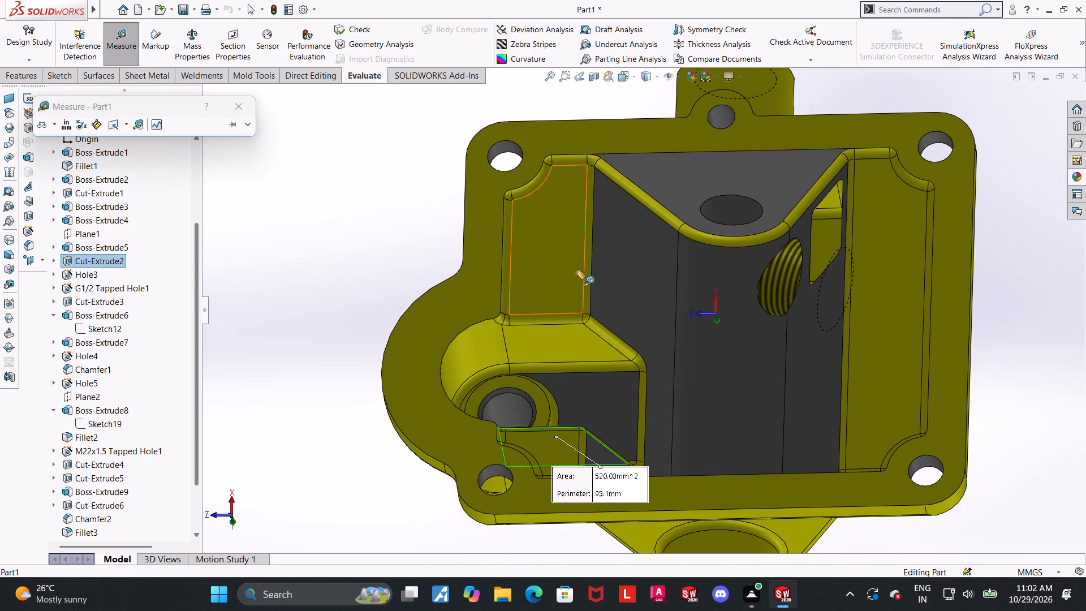
click(575, 341)
key(Escape)
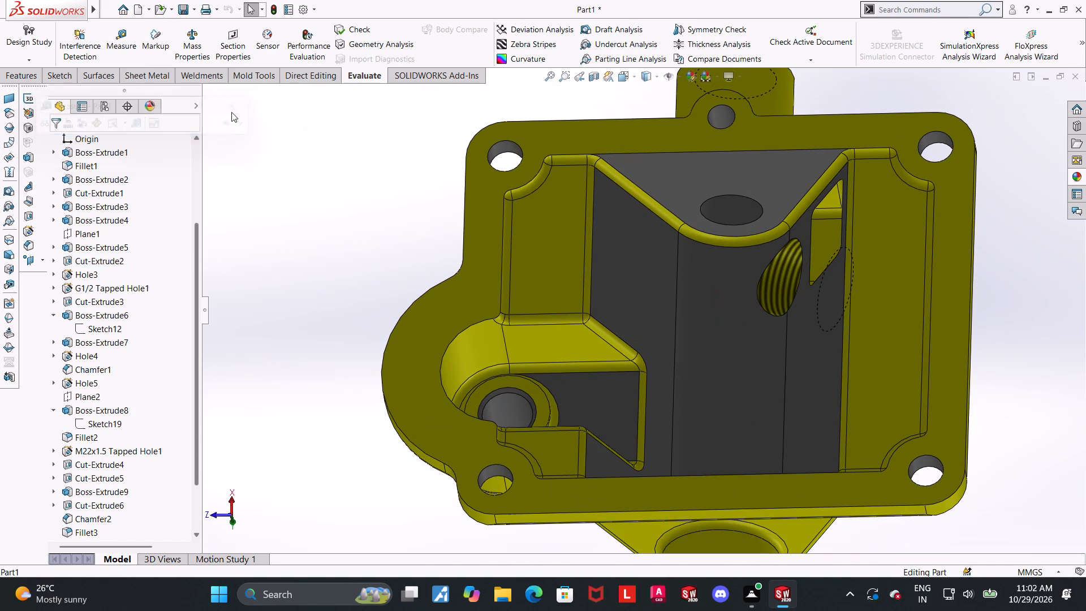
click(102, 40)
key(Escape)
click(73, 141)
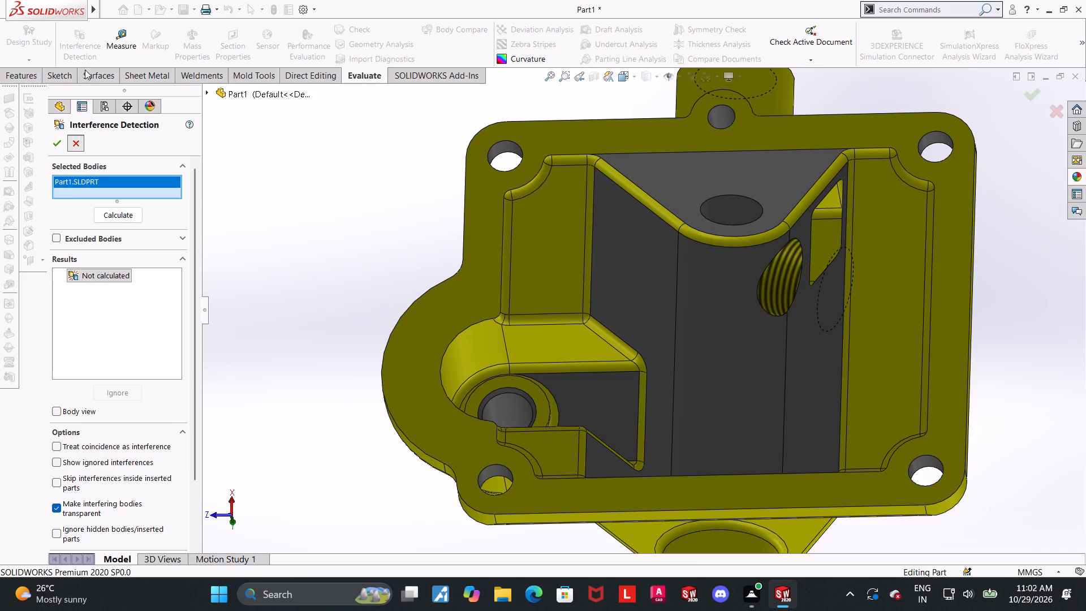
Measure the radius of the rounded inner wall of the pocket beneath the vertical boss.
click(107, 42)
middle_drag(532, 233, 496, 246)
click(480, 347)
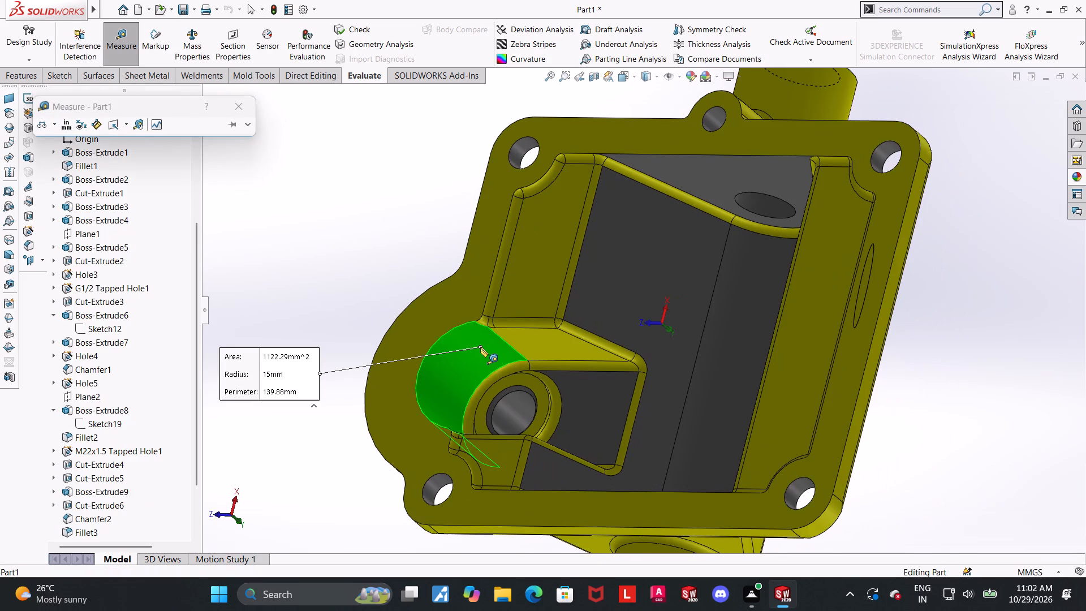
key(Escape)
Measure the distance between the outer and inner long edges of the recessed ledge beside the pocket in the underside cavity.
click(126, 34)
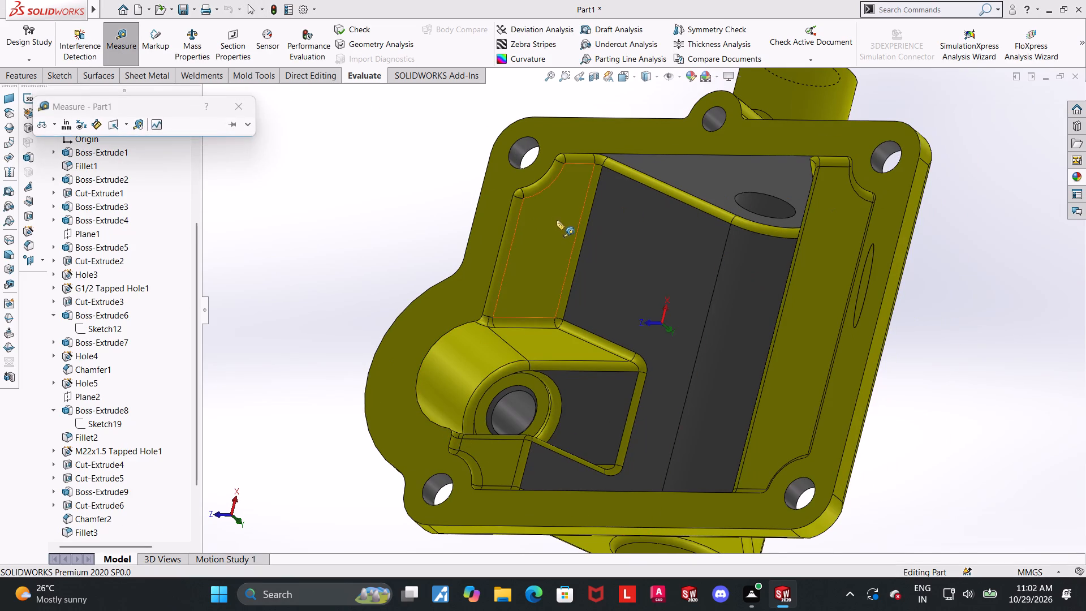
middle_drag(558, 220, 561, 241)
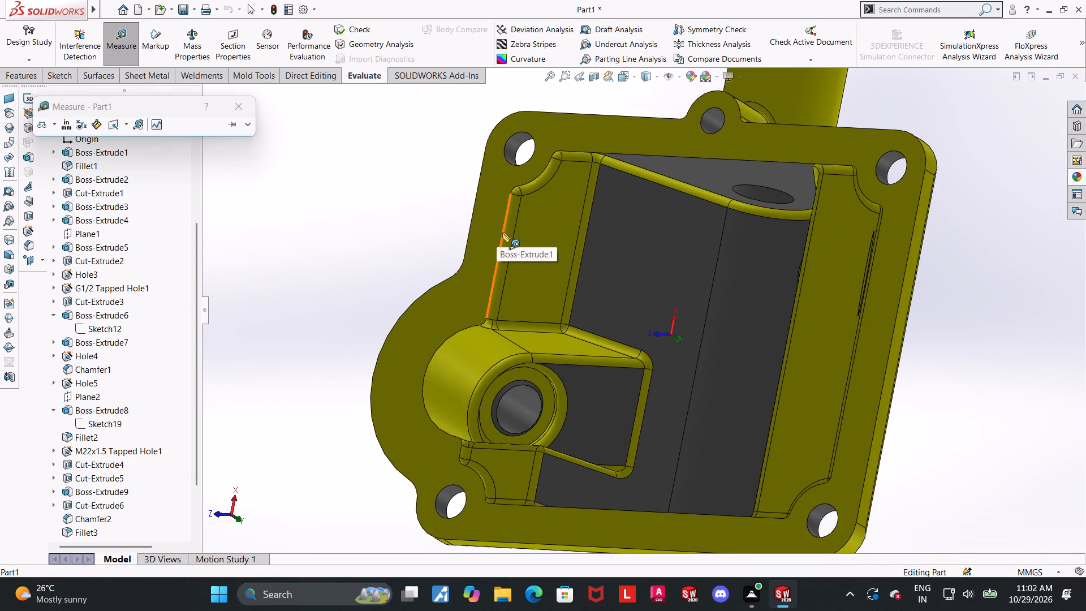
click(502, 233)
click(583, 249)
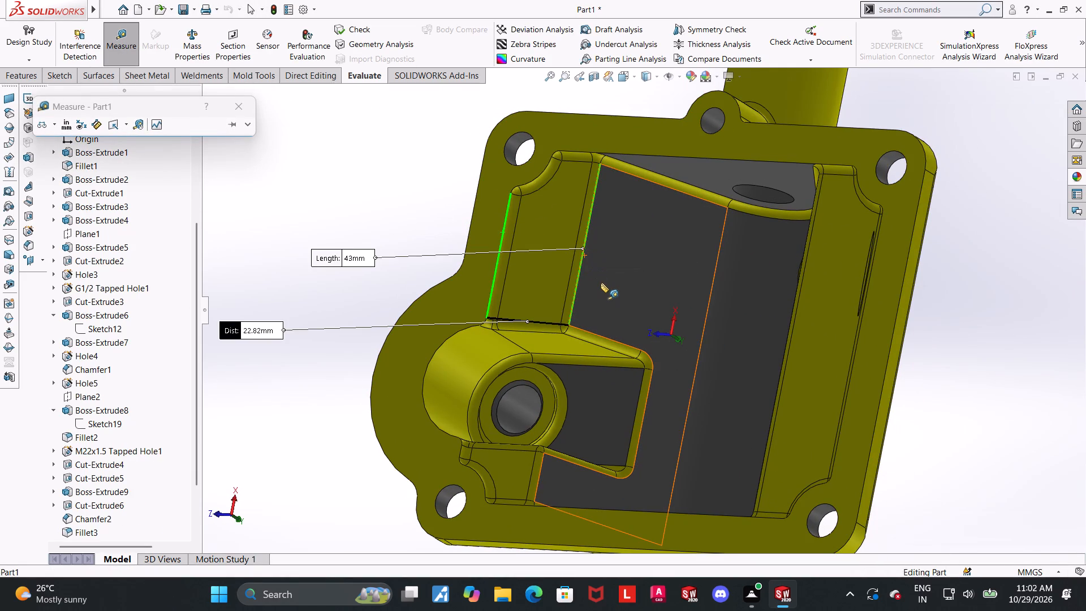
key(Escape)
Measure the distance between the two opposite end faces of the small side pocket next to the threaded port inside the cavity.
scroll(601, 283, up, 3)
middle_drag(937, 285, 1021, 311)
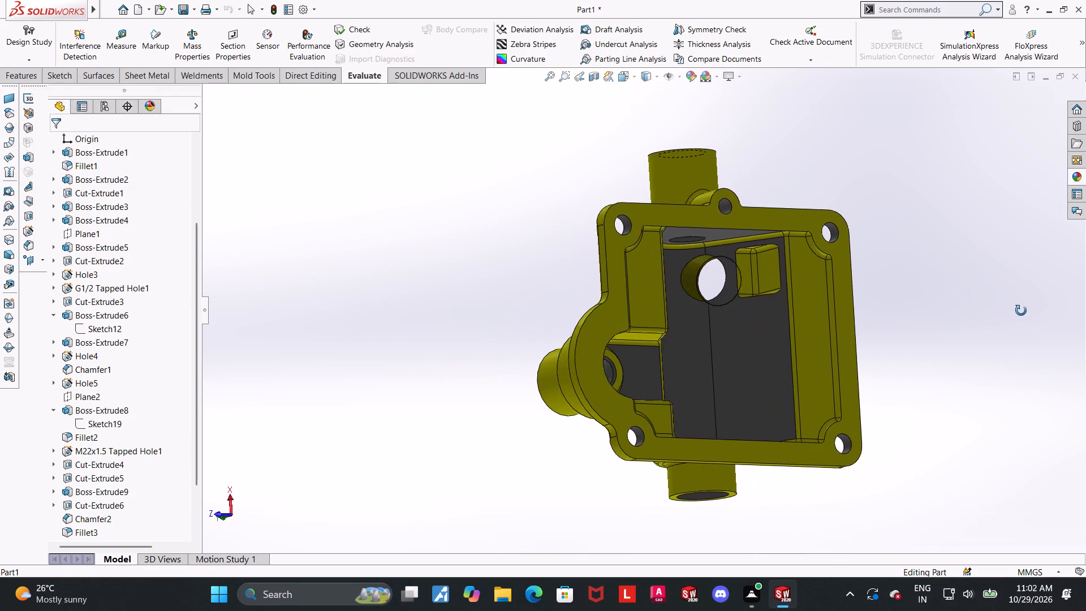
middle_drag(1021, 311, 1017, 315)
middle_drag(811, 273, 833, 389)
scroll(781, 289, down, 5)
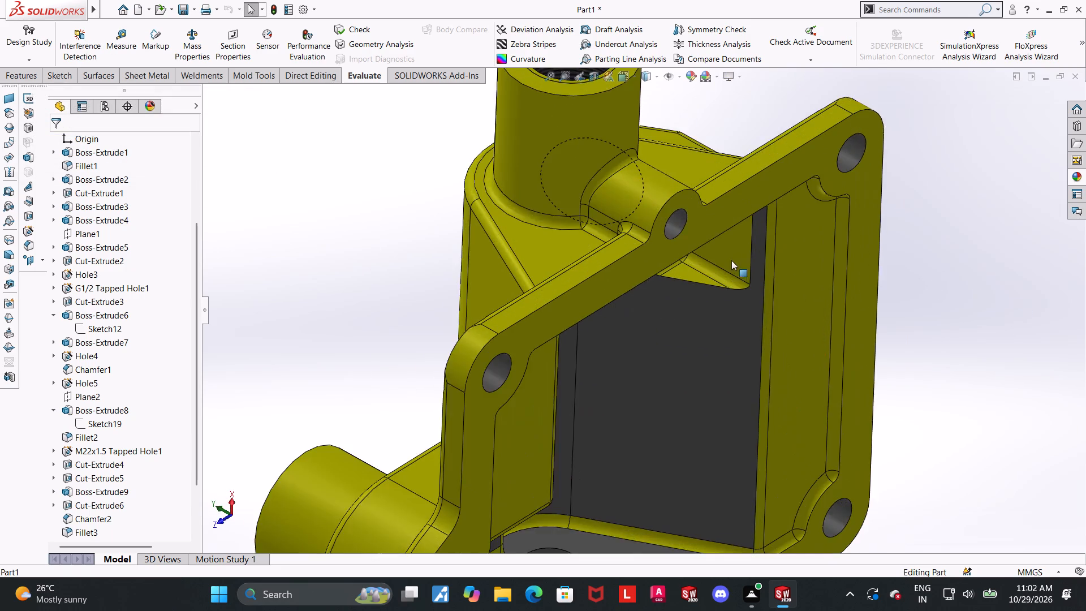
middle_drag(721, 261, 694, 236)
click(124, 44)
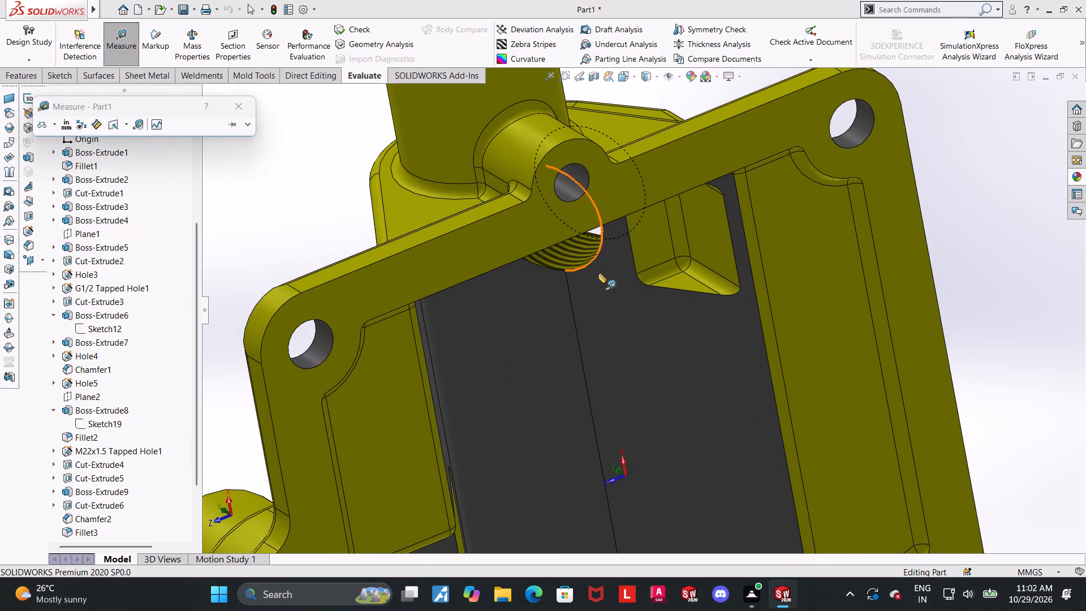
click(670, 281)
middle_drag(759, 353, 752, 196)
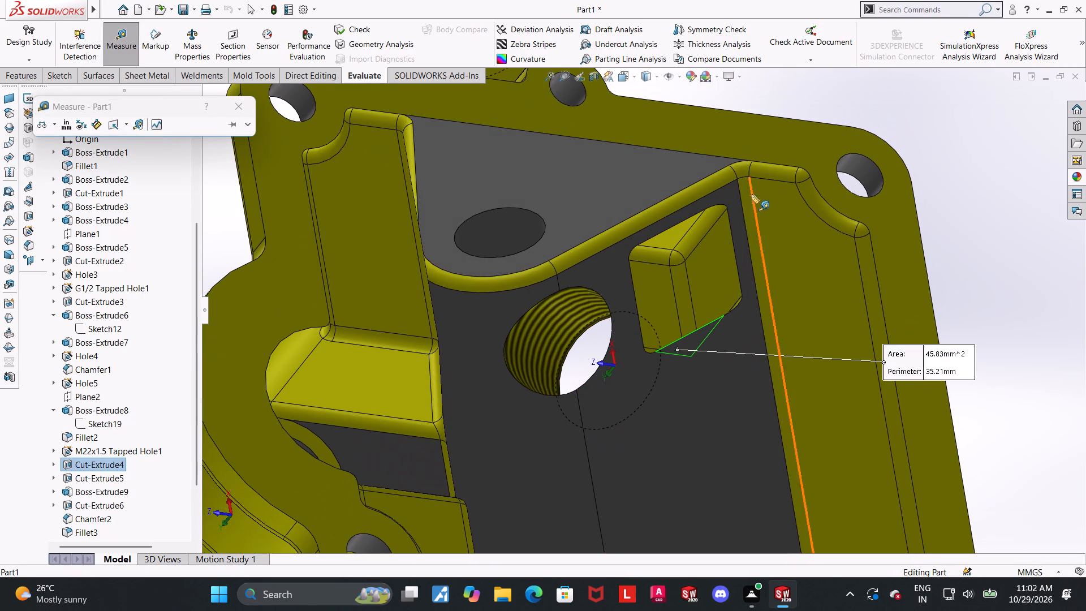
click(668, 236)
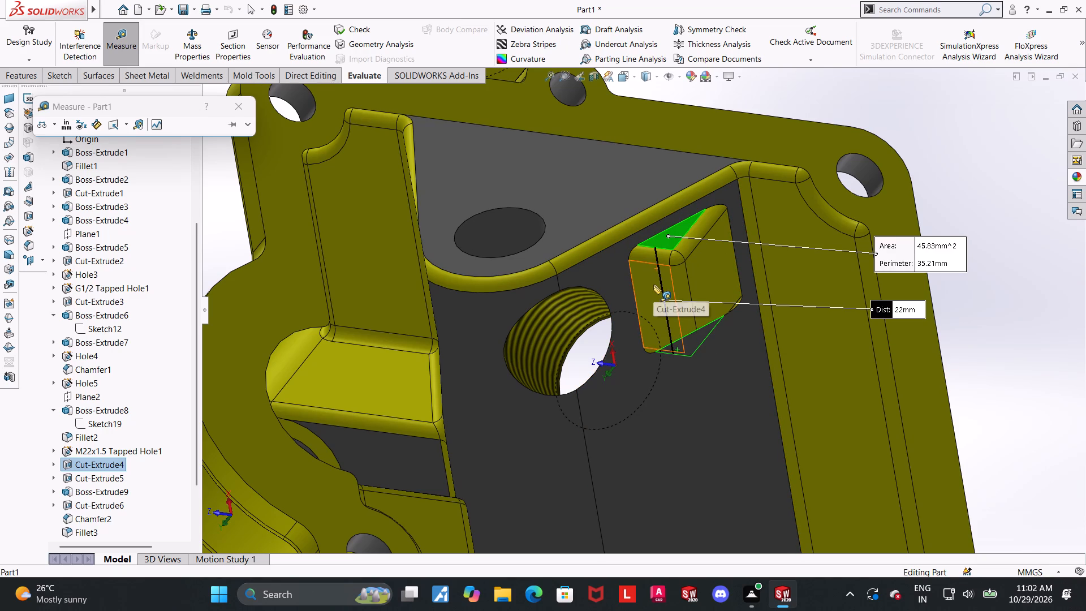
scroll(653, 285, up, 3)
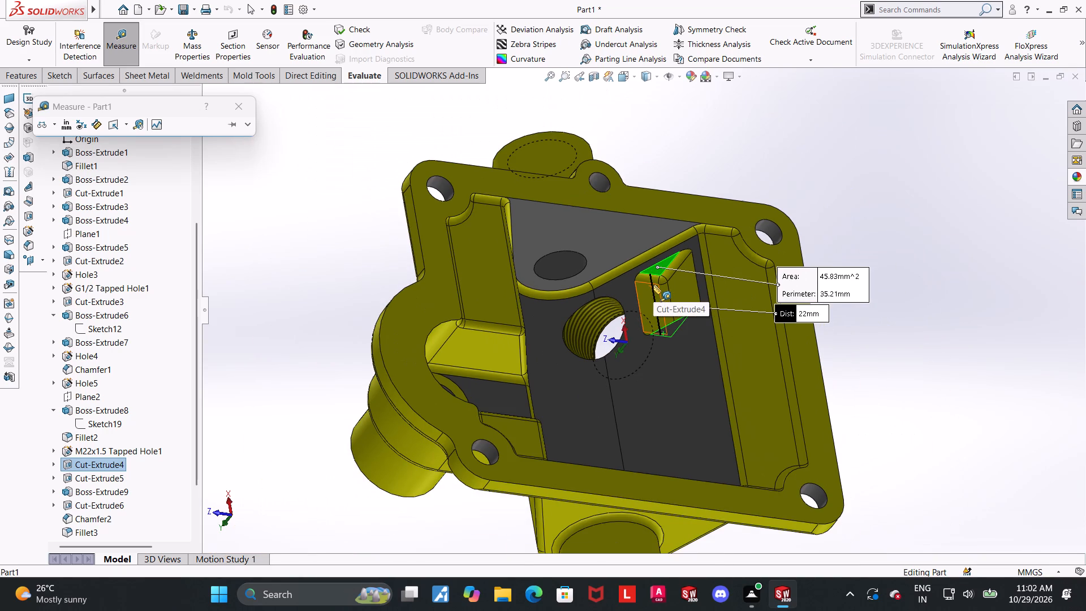
key(Escape)
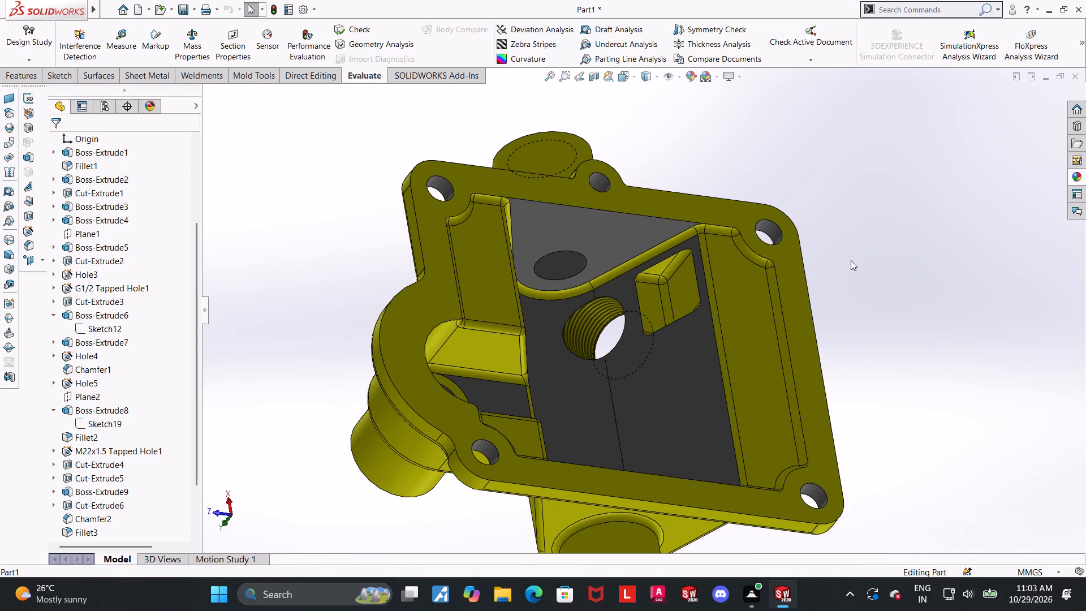
Measure the diameter of the small hole in the flange's rounded edge tab.
scroll(843, 260, up, 1)
scroll(648, 269, down, 2)
middle_drag(587, 276, 577, 265)
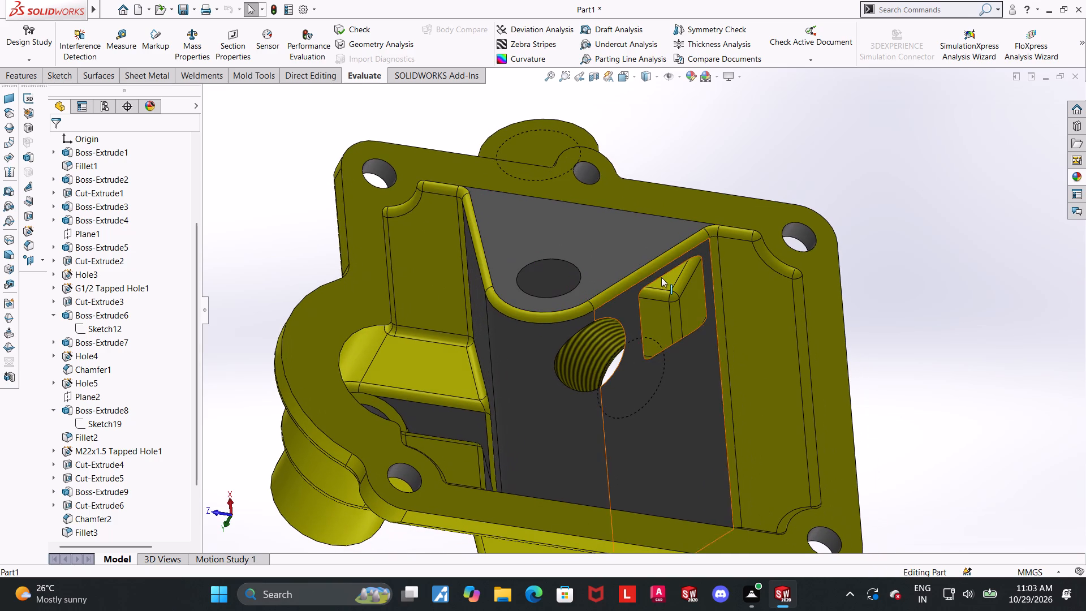
click(119, 49)
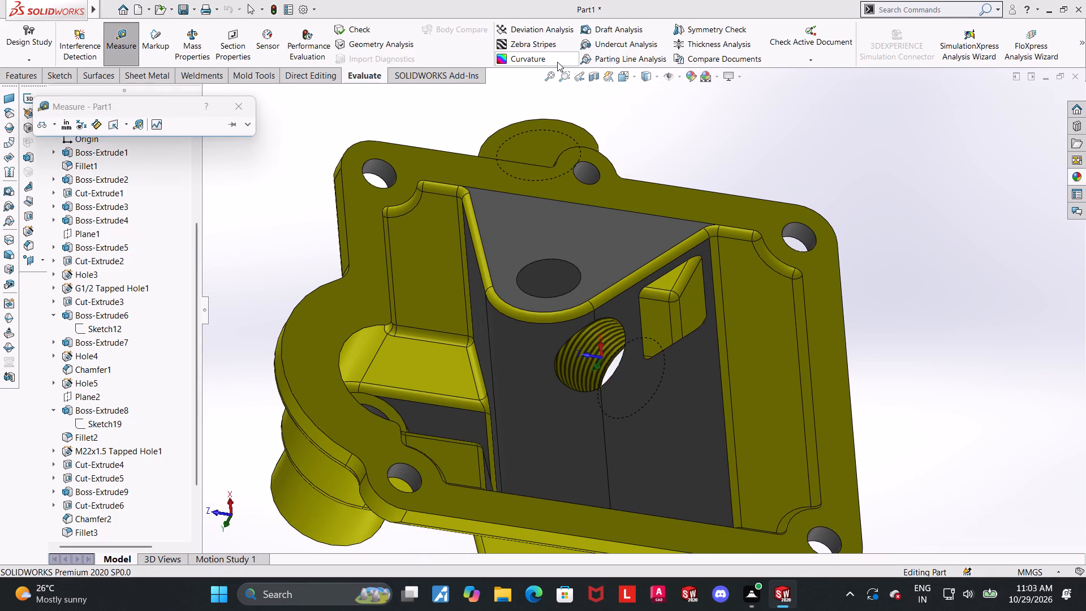
click(585, 170)
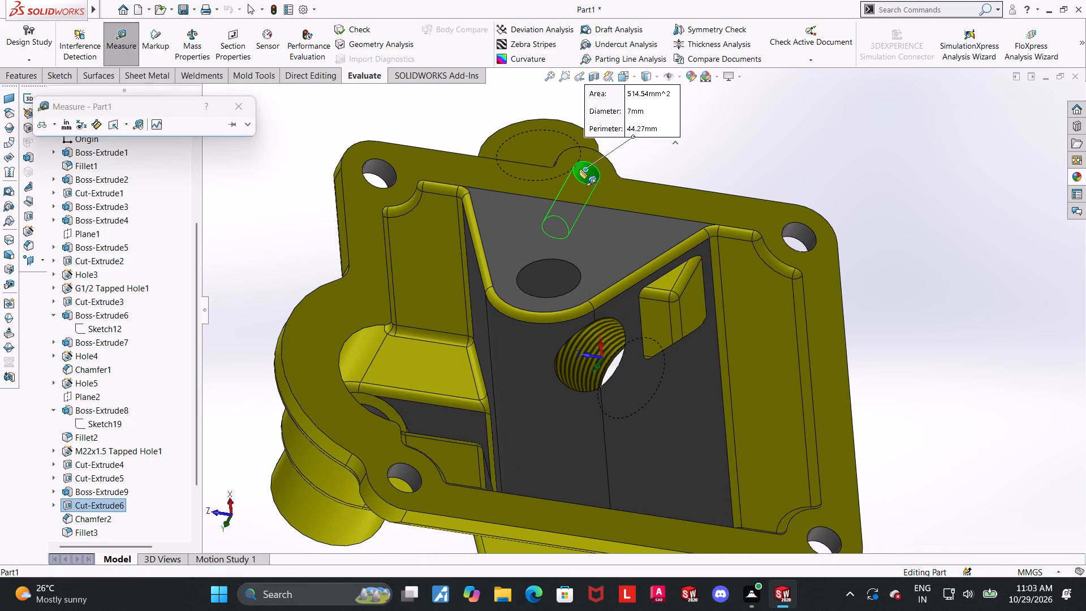
scroll(575, 170, up, 1)
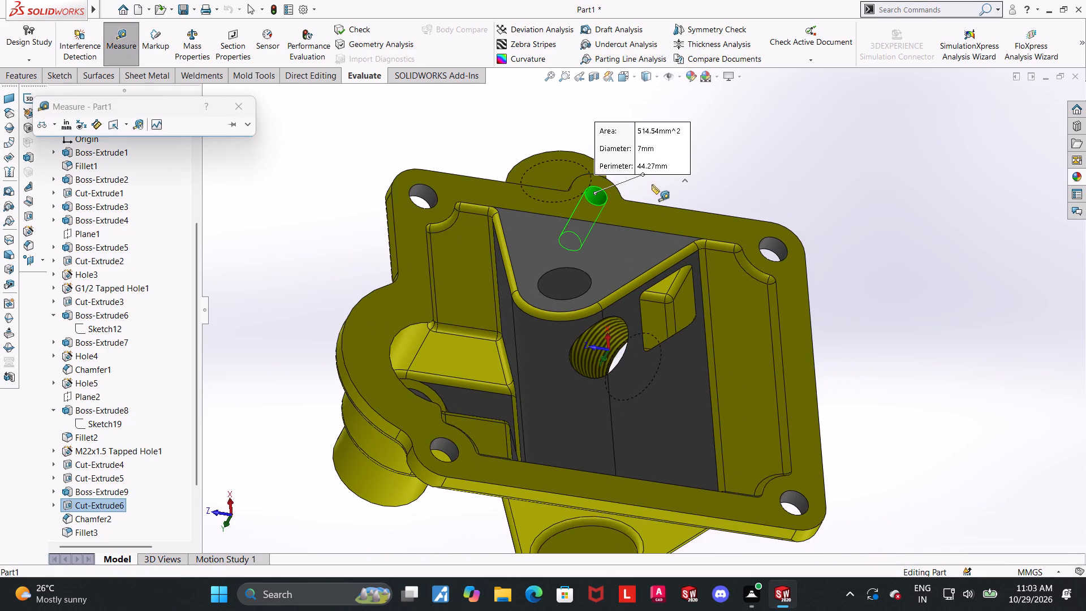
key(Escape)
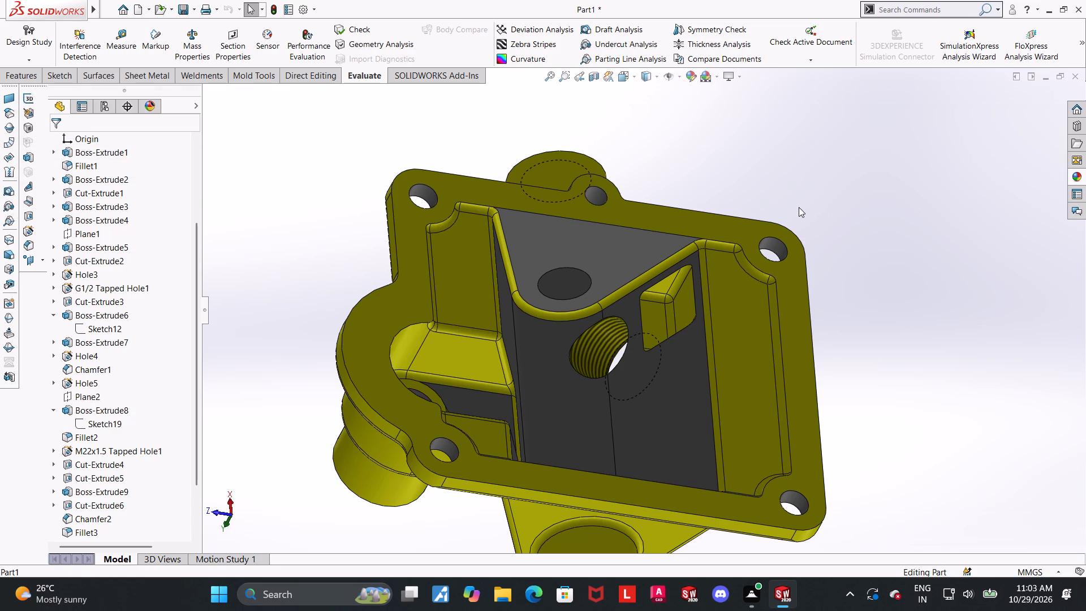
Measure the flange's thickness between its top face and its underside, starting from the Isometric view.
key(ctrl+7)
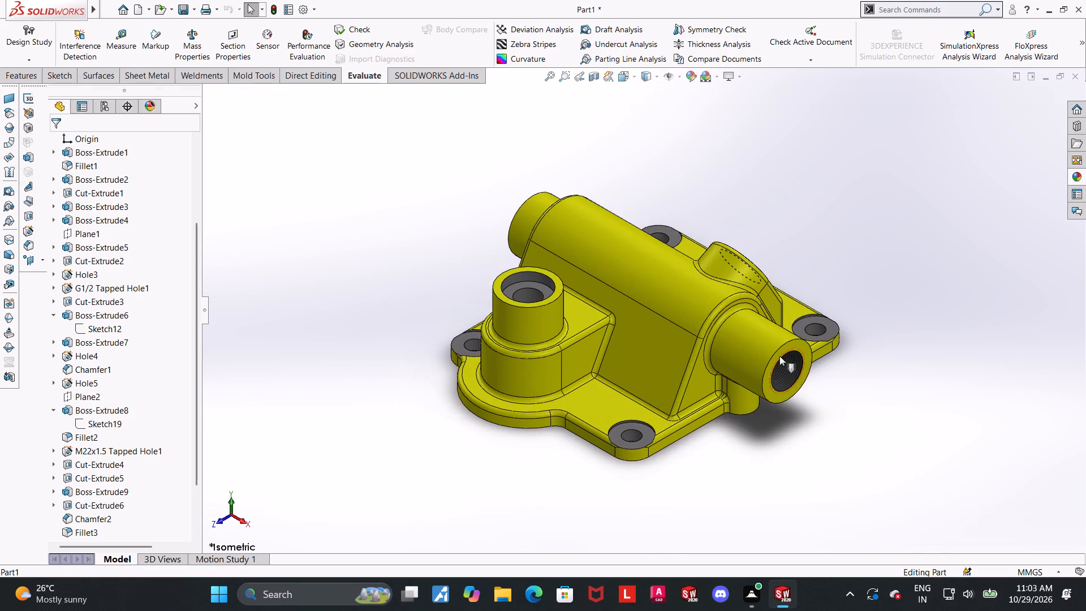
scroll(770, 364, down, 6)
middle_drag(720, 474, 709, 341)
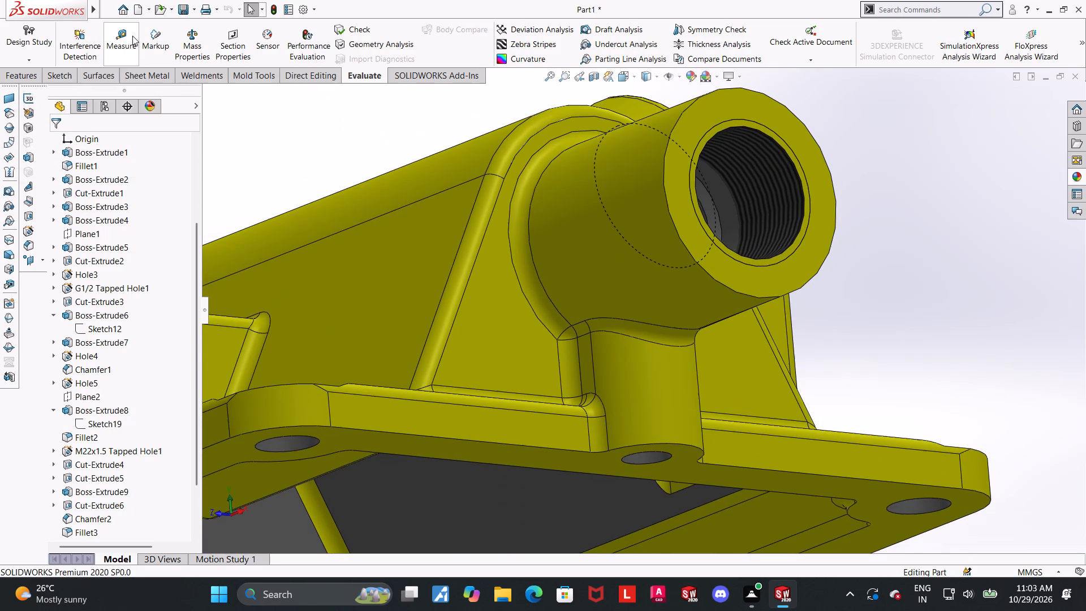
click(122, 35)
middle_drag(589, 382, 610, 458)
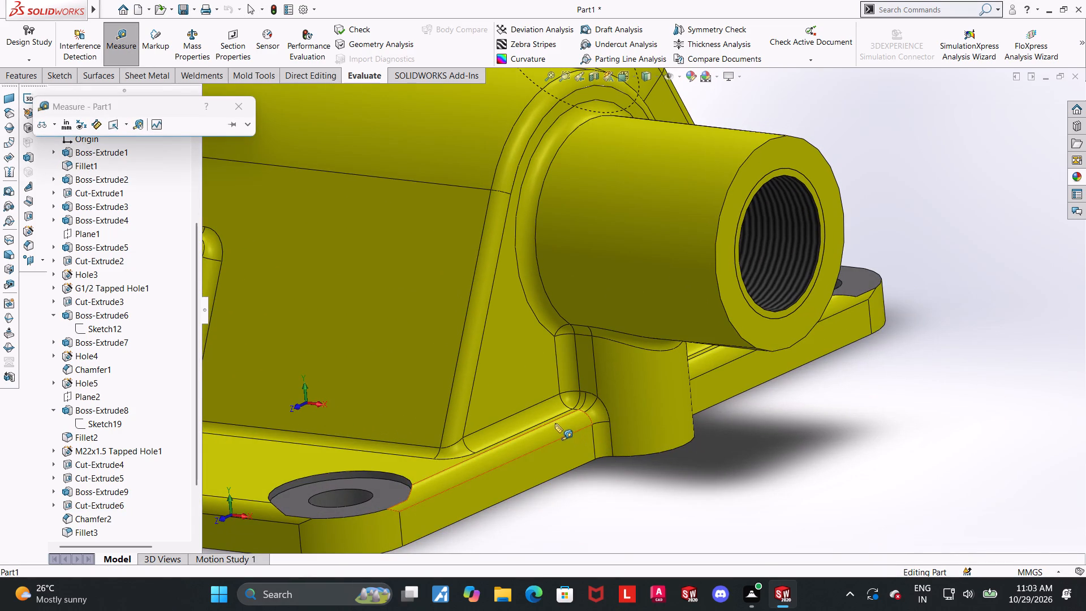
click(399, 459)
middle_drag(614, 488, 607, 346)
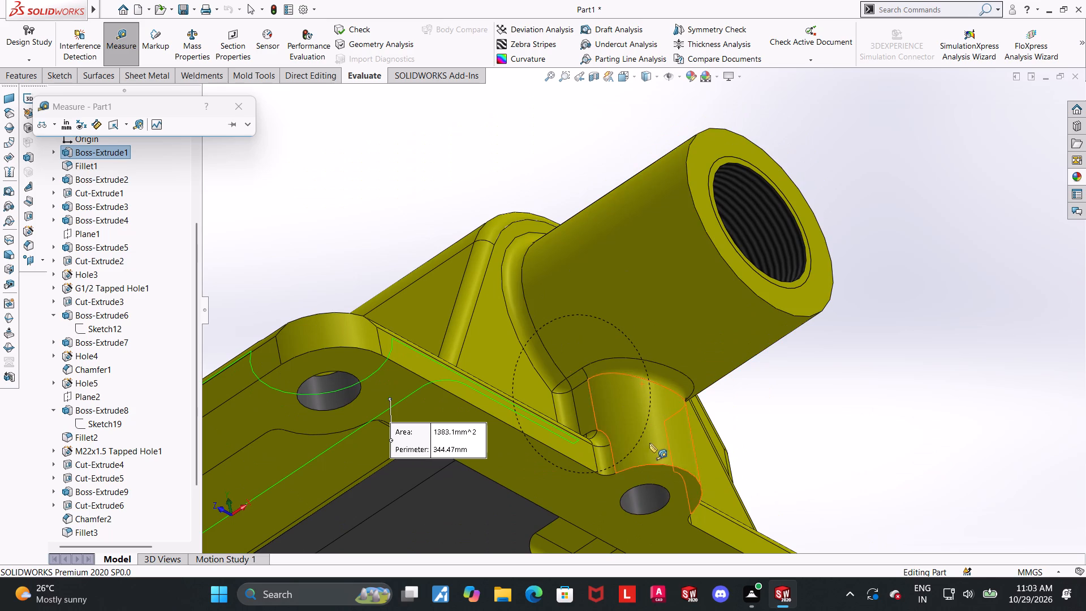
click(679, 484)
key(Escape)
scroll(826, 344, up, 3)
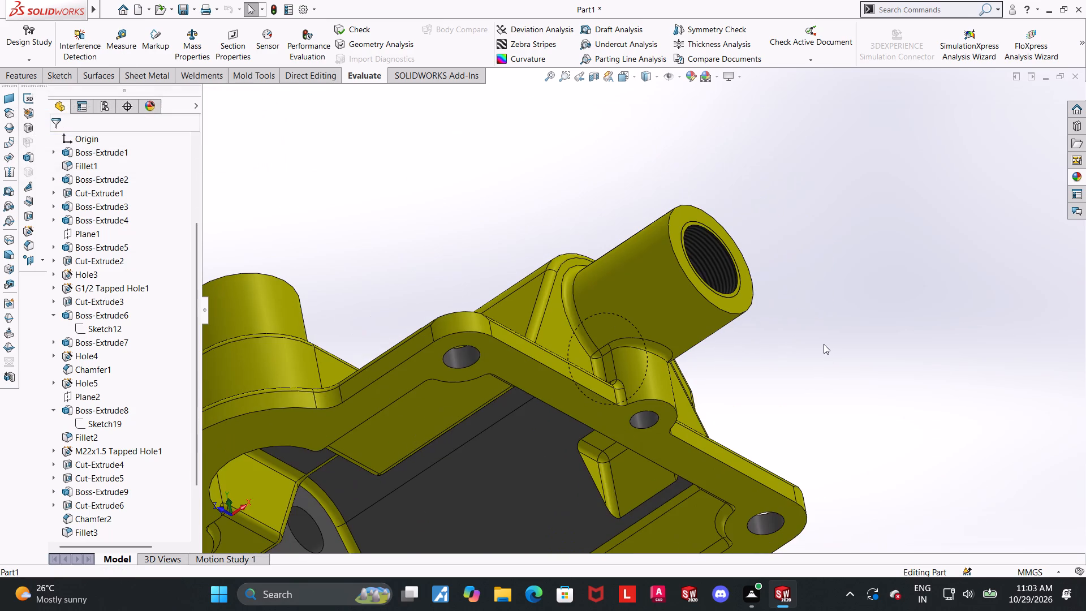
click(113, 46)
click(549, 381)
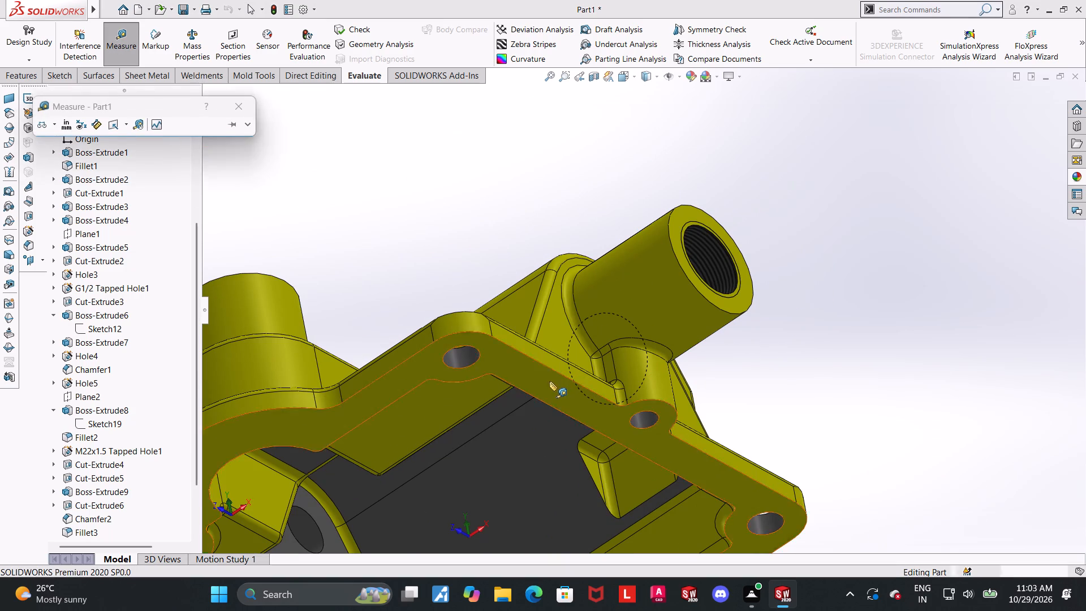
middle_drag(542, 313, 553, 484)
click(489, 391)
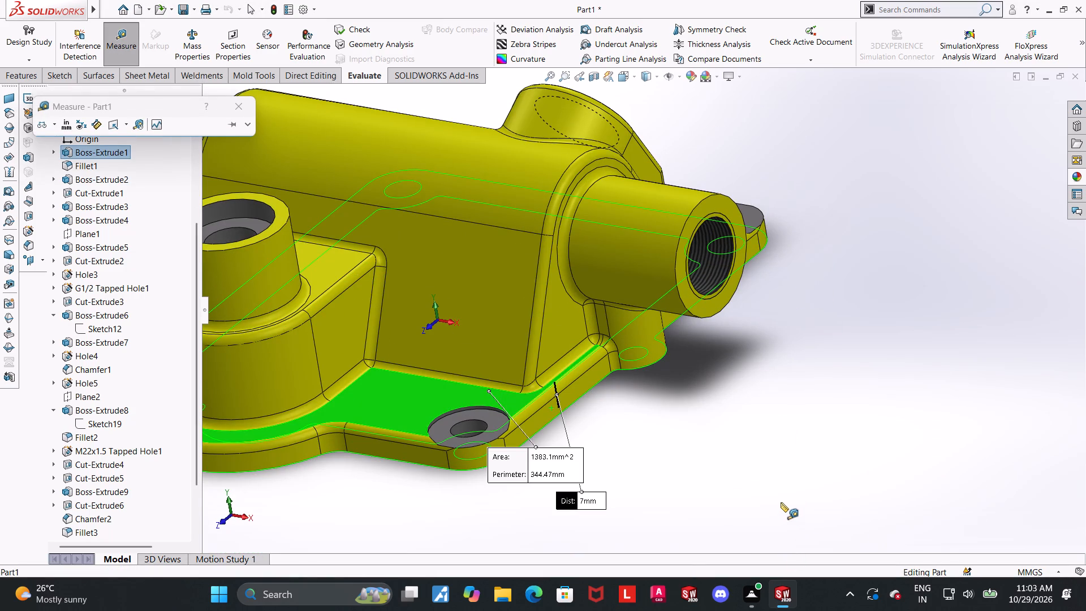
key(Escape)
Measure the distance between the two opposite outer side walls of the block beneath the vertical boss.
scroll(729, 484, up, 2)
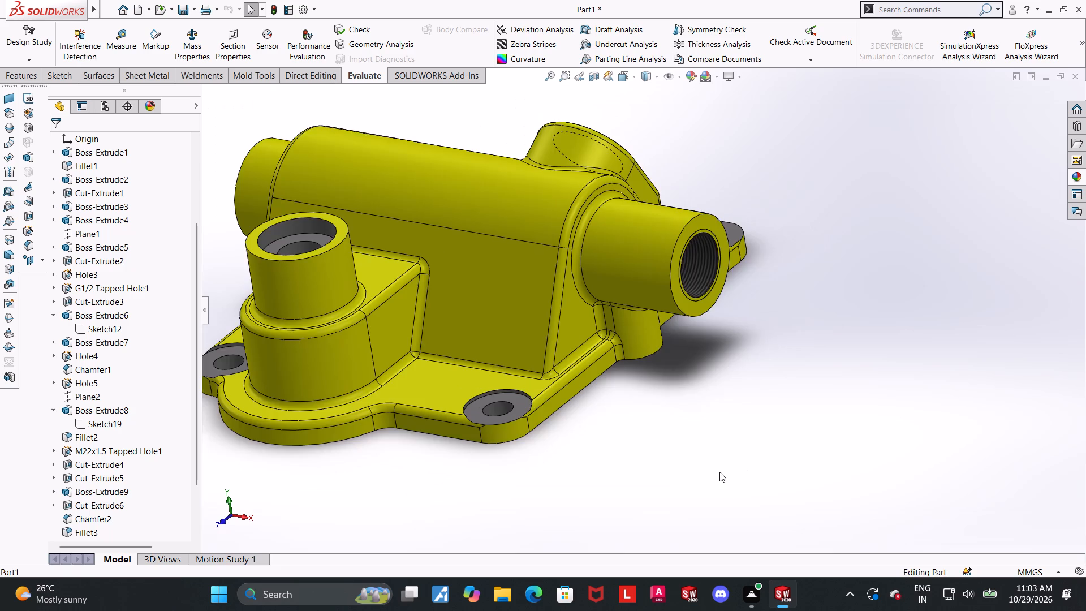
scroll(719, 472, up, 1)
scroll(594, 223, down, 2)
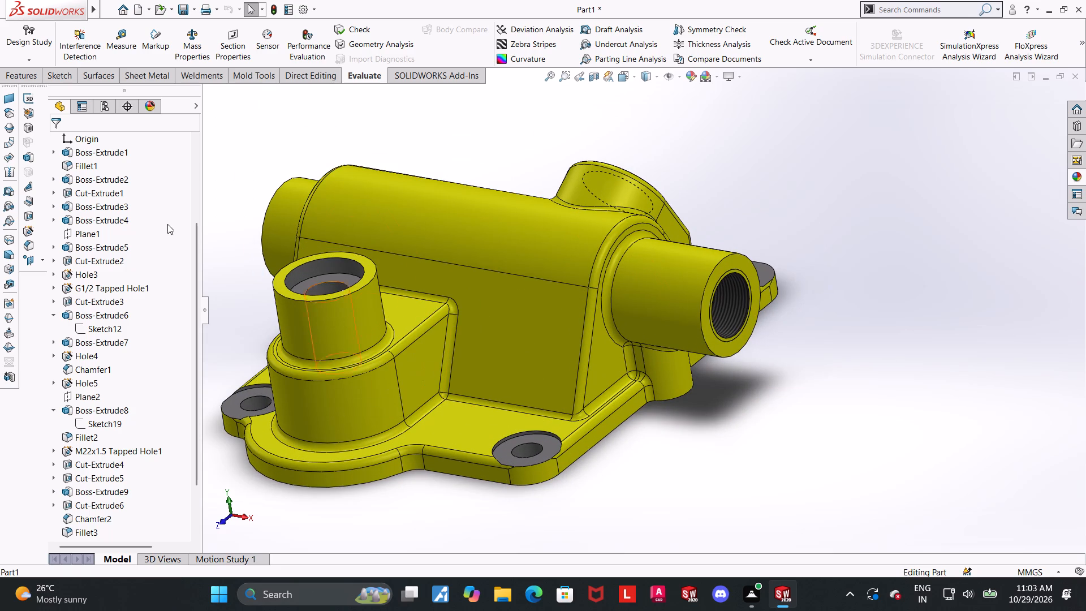
click(122, 37)
click(398, 364)
middle_drag(214, 388, 335, 402)
click(482, 364)
key(Escape)
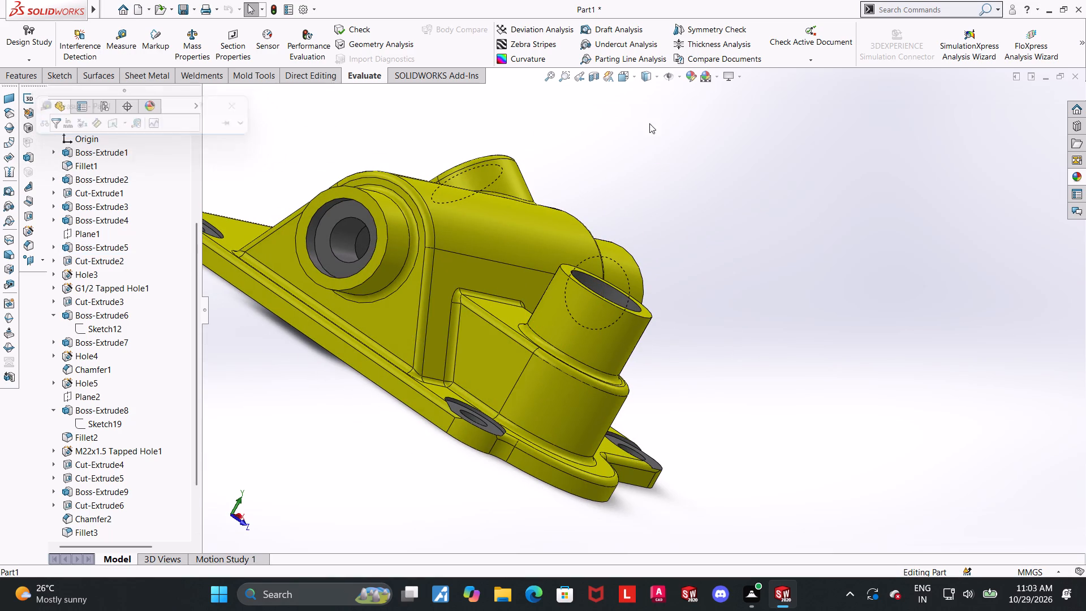
View the housing from above and set its display style to Hidden Lines Visible.
click(624, 80)
click(584, 295)
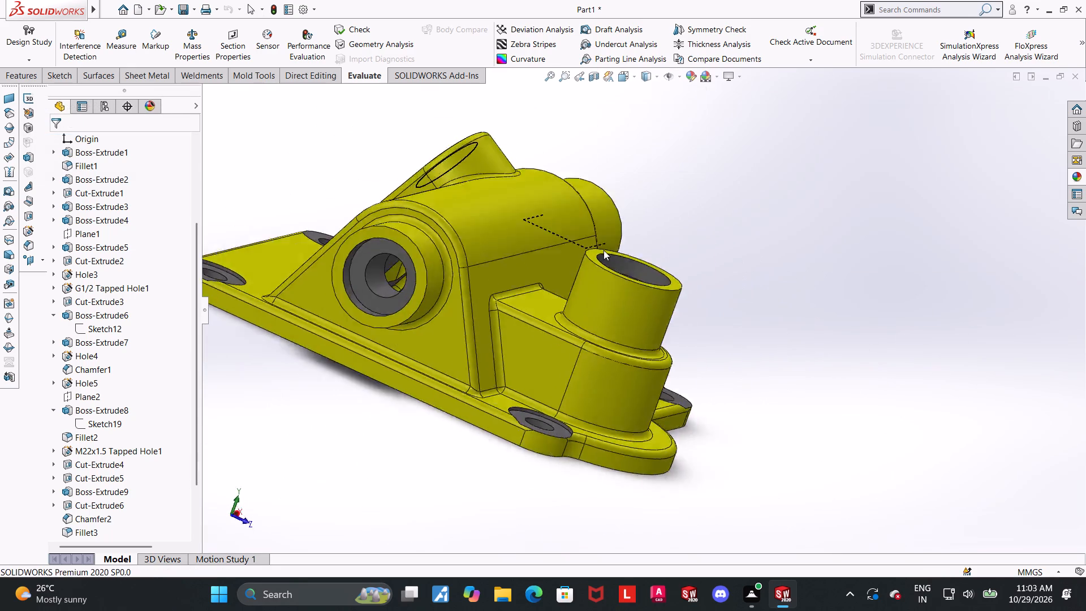
click(652, 84)
click(655, 79)
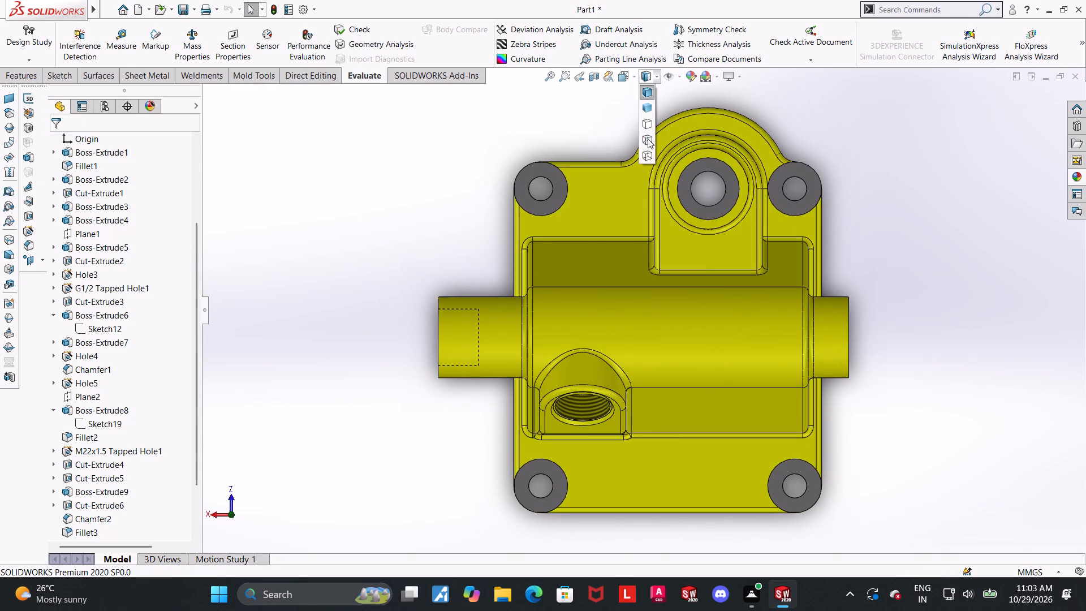
click(648, 139)
scroll(965, 376, down, 1)
scroll(963, 376, up, 1)
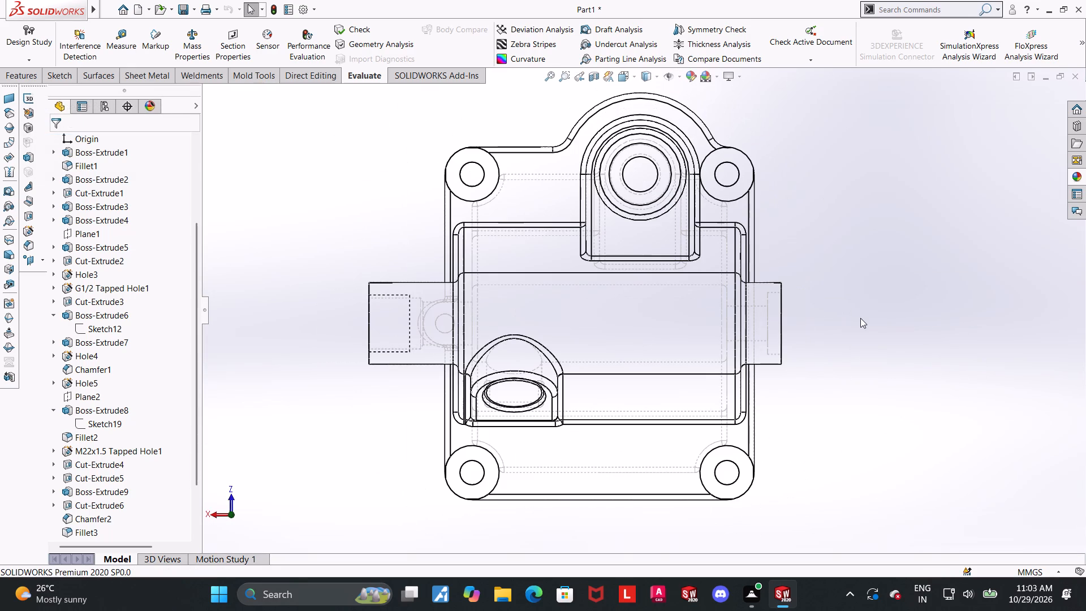
scroll(856, 319, down, 1)
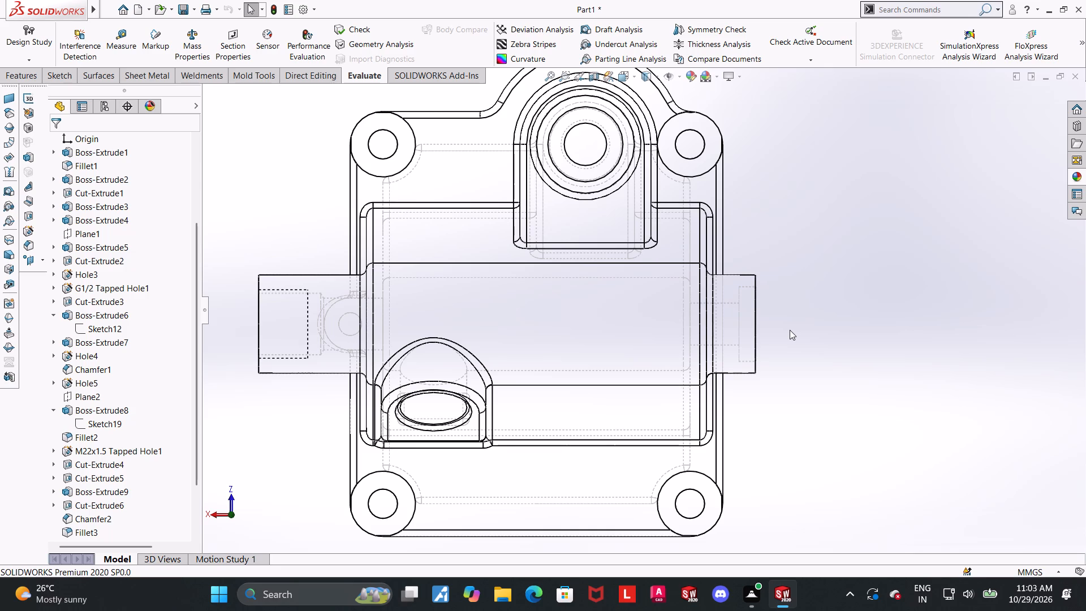
scroll(675, 334, up, 2)
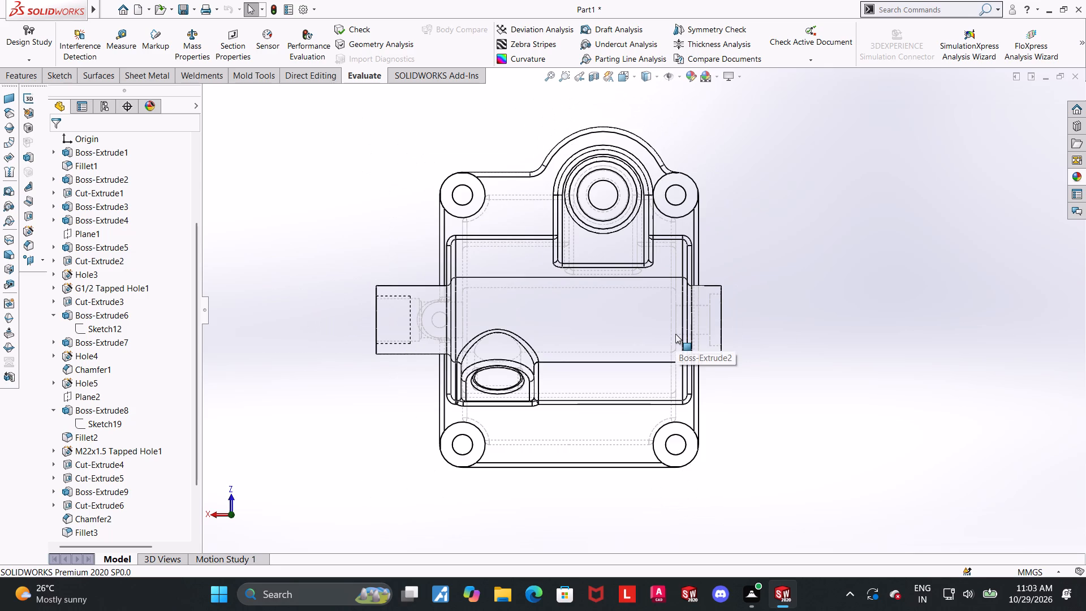
Examine the housing's hidden-line profile in the Right standard view.
middle_drag(631, 368, 738, 208)
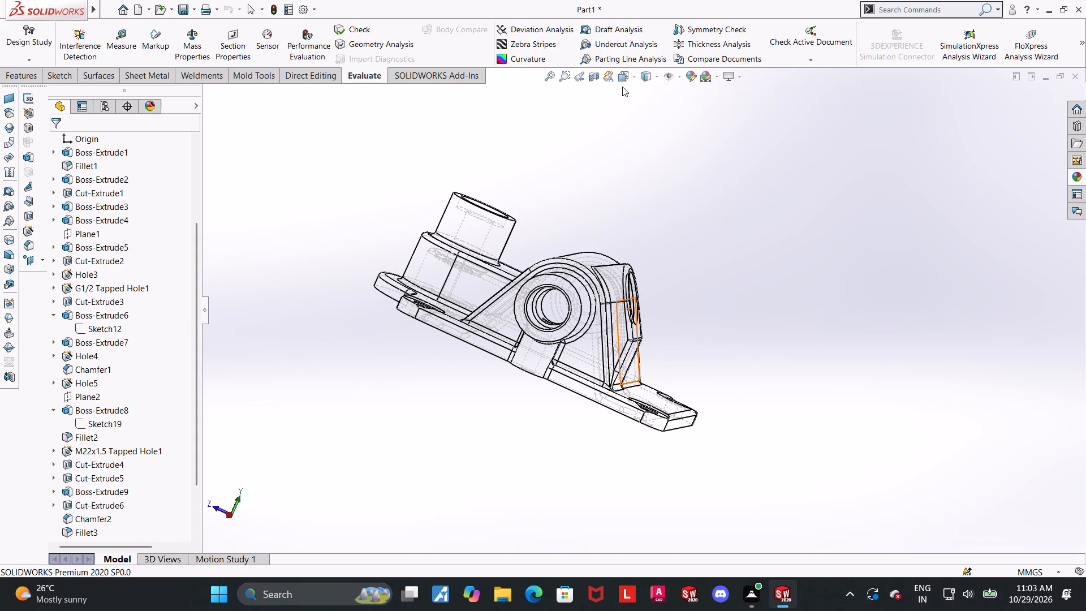
click(622, 81)
click(454, 375)
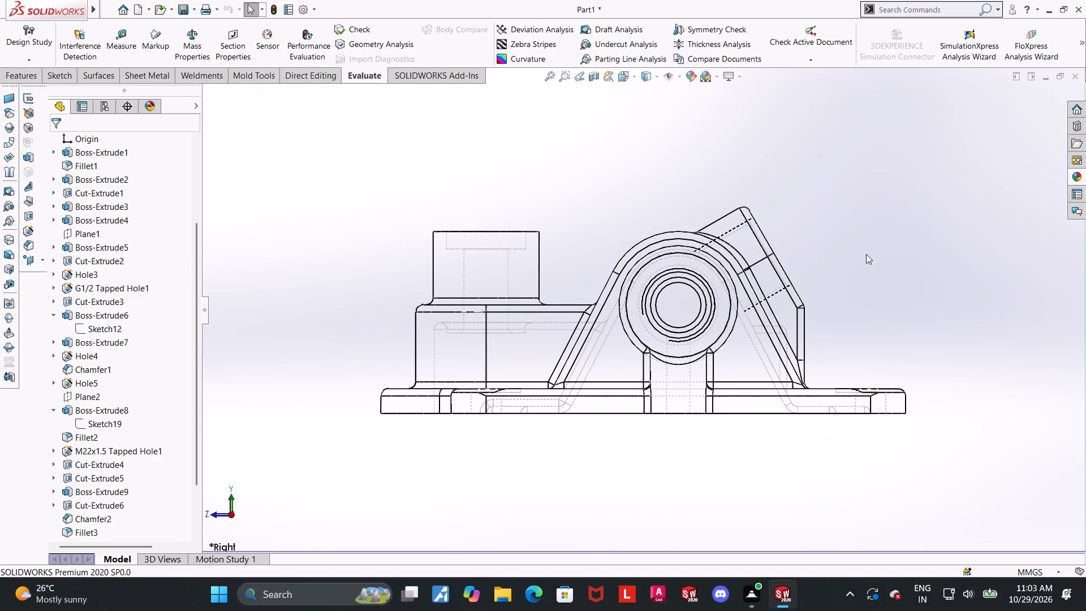
scroll(808, 248, down, 1)
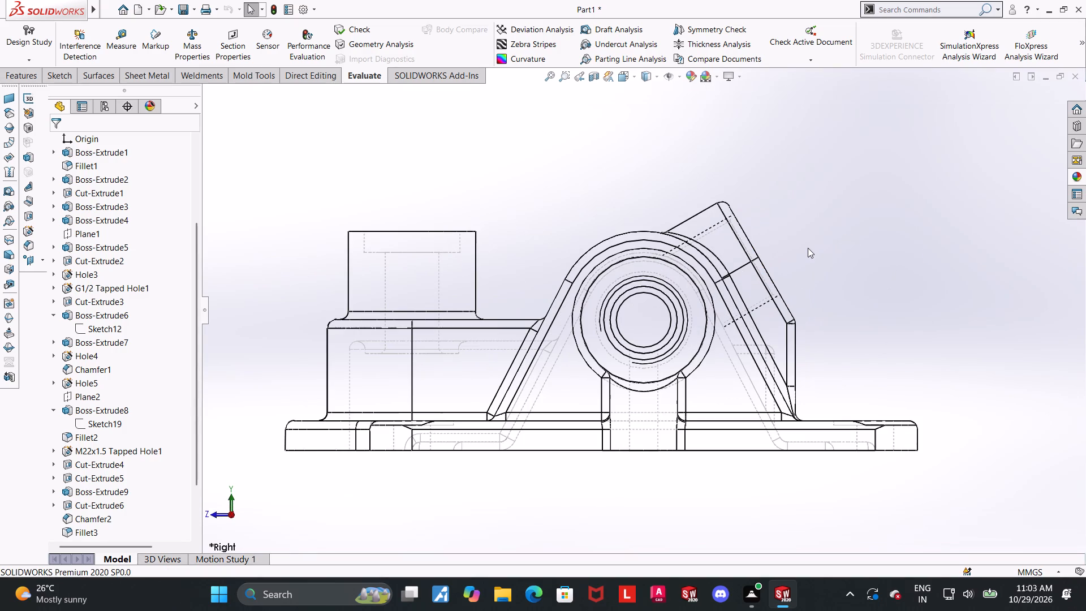
Examine the housing's underside, open cavity and flange holes in hidden-line display, looking squarely at the flange's bottom face.
middle_drag(839, 283, 811, 102)
middle_drag(759, 298, 834, 264)
scroll(834, 259, up, 4)
click(626, 83)
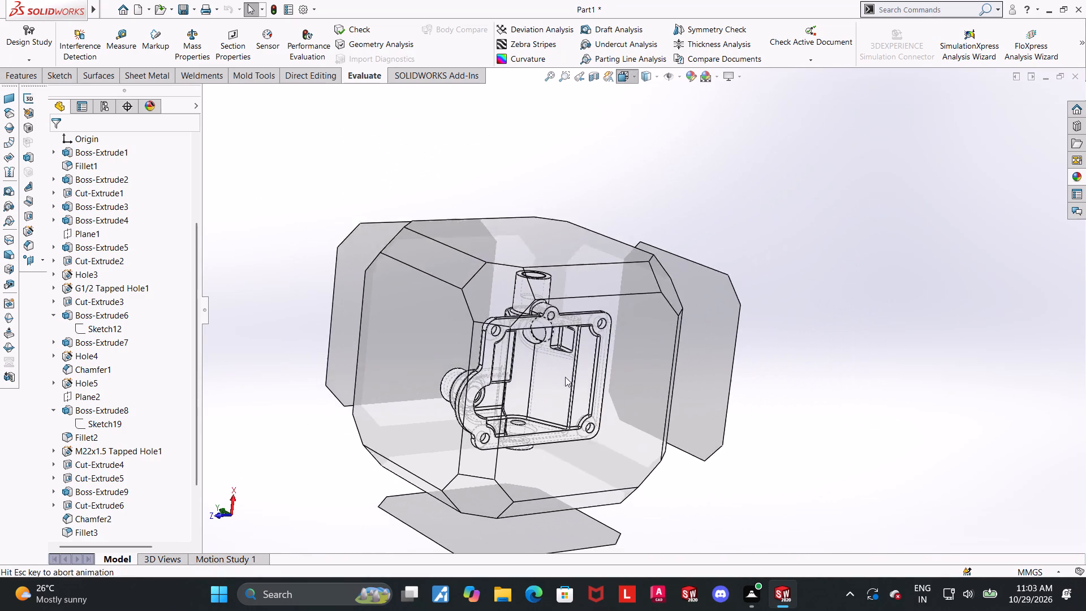
click(544, 398)
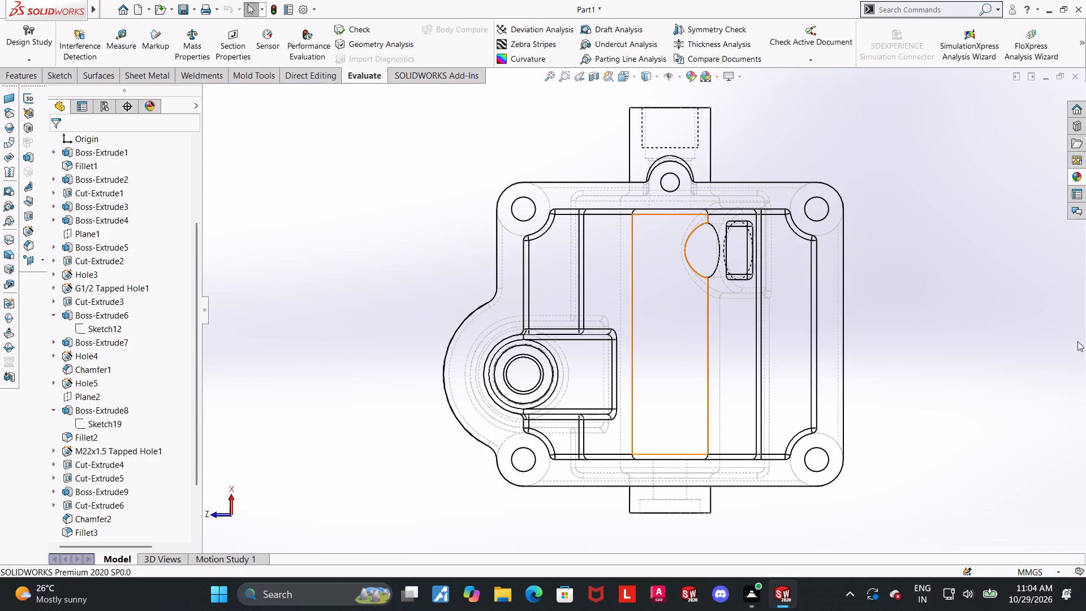
Examine the housing's hidden-line profile in the Left standard view.
middle_drag(963, 345, 878, 244)
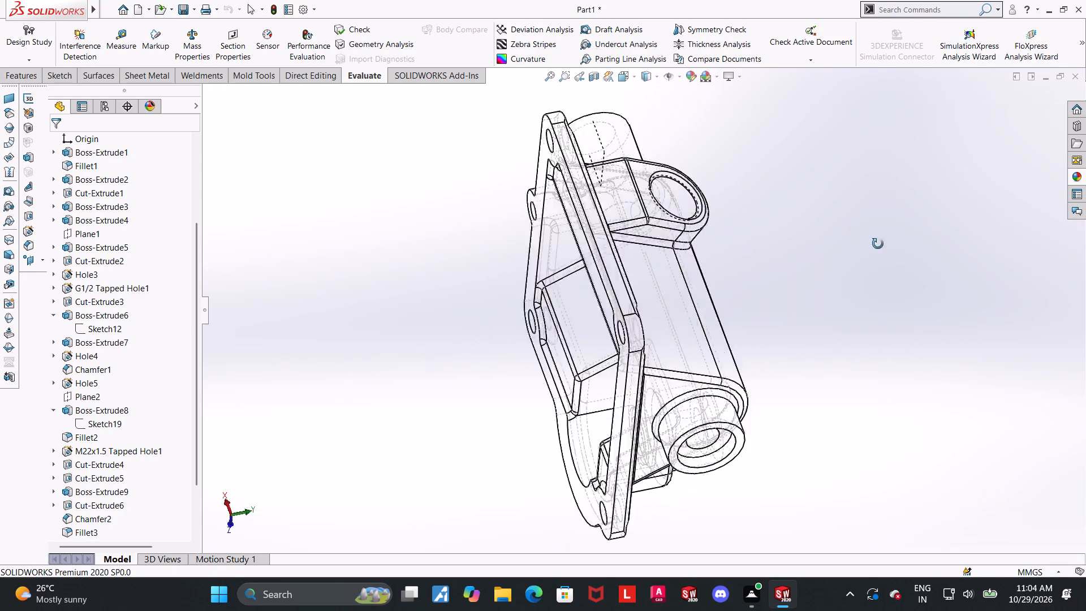
middle_drag(878, 244, 813, 547)
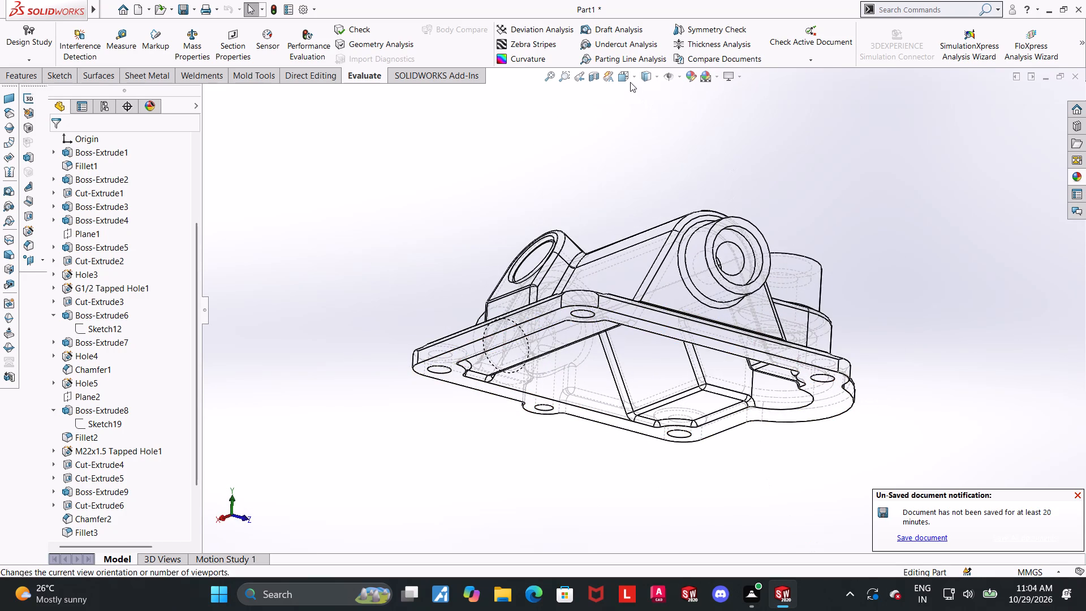
click(625, 77)
click(575, 321)
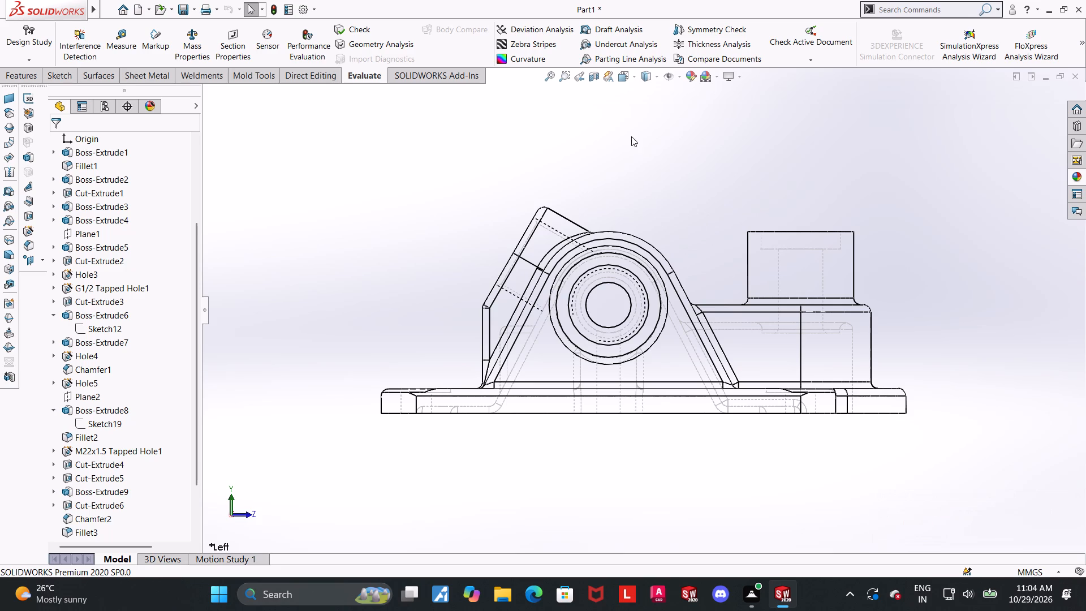
Set the housing's display style back to Shaded With Edges and show it in the Isometric view.
click(652, 78)
click(651, 97)
middle_drag(614, 193, 697, 266)
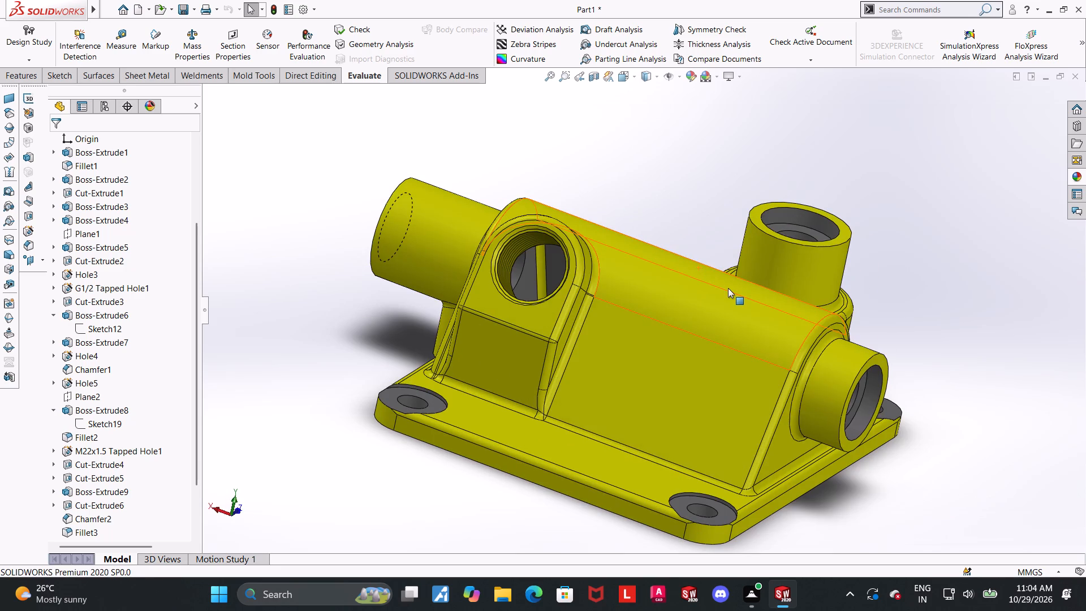
key(ctrl+7)
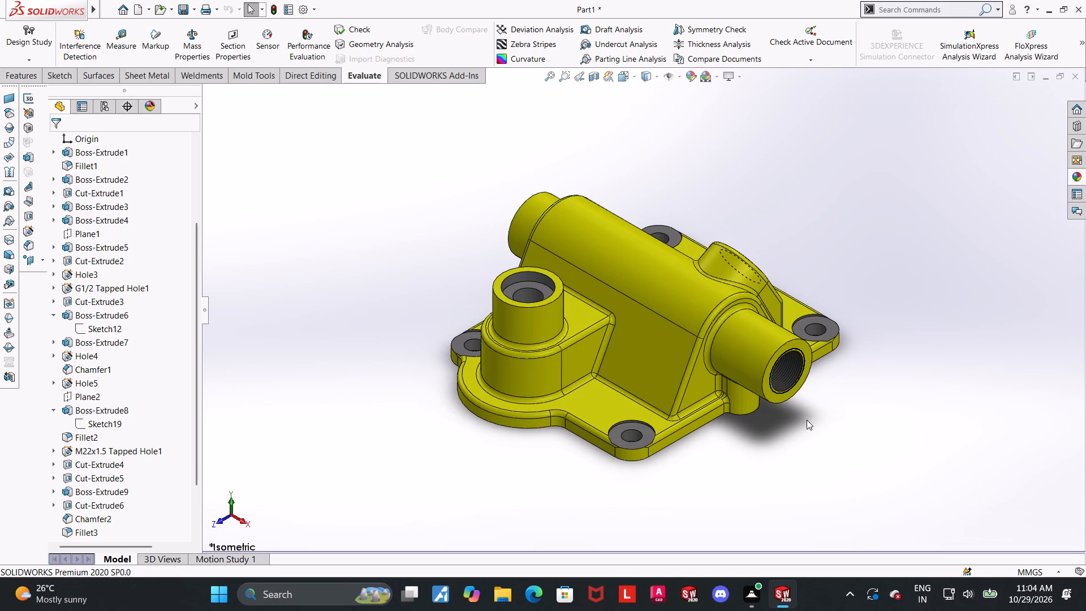
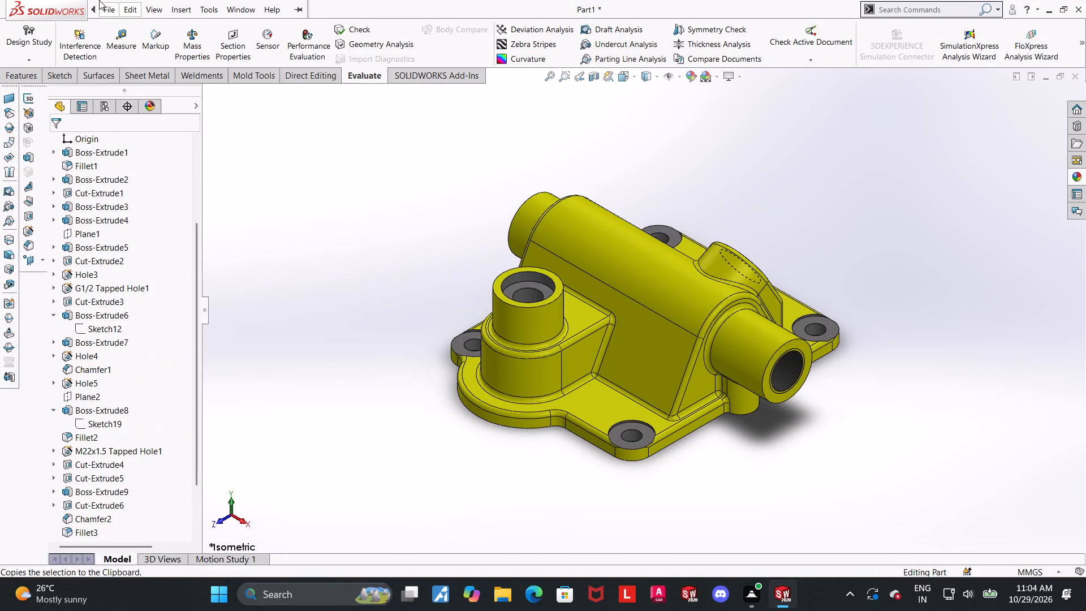
Save the part in the Downloads folder as a SOLIDWORKS Part named "valve transmission cabinet".
click(141, 157)
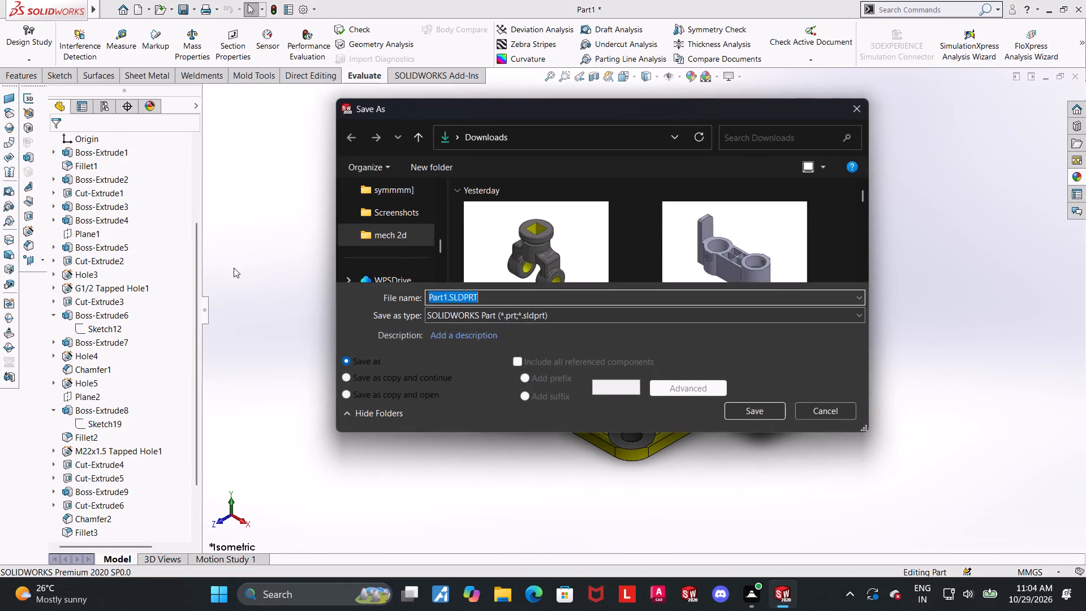
text(vaalv)
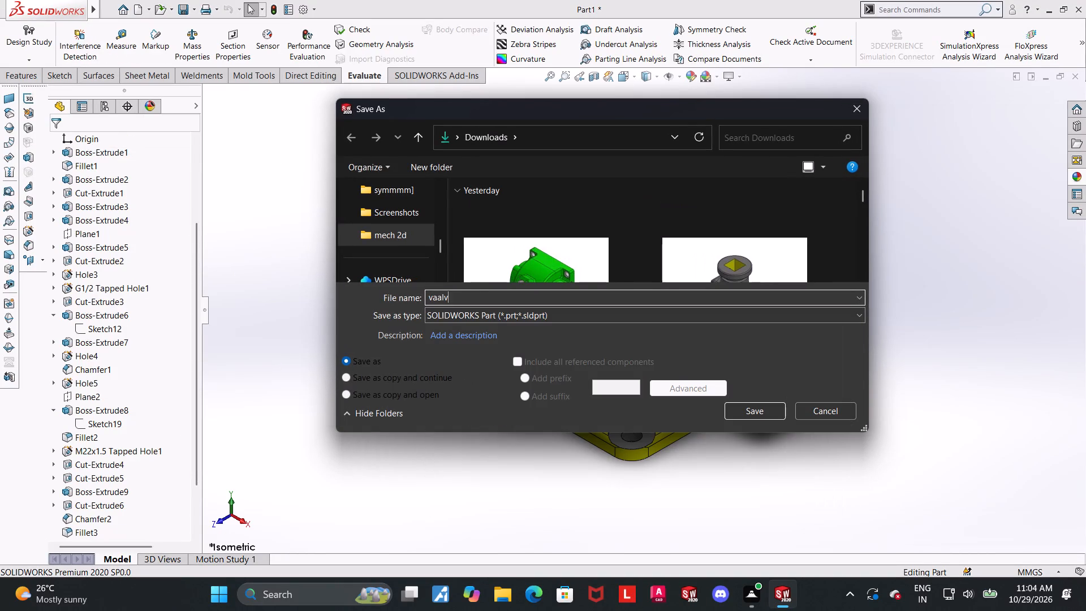
key(BackSpace)
key(BackSpace)
key(BackSpace)
text(lve transmission cabinet)
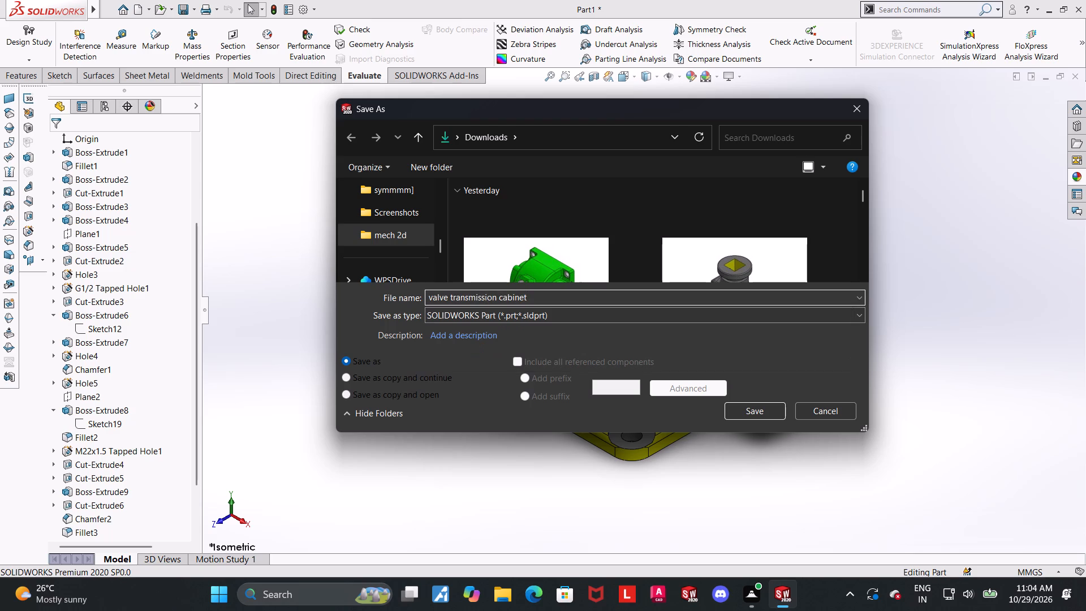
key(Return)
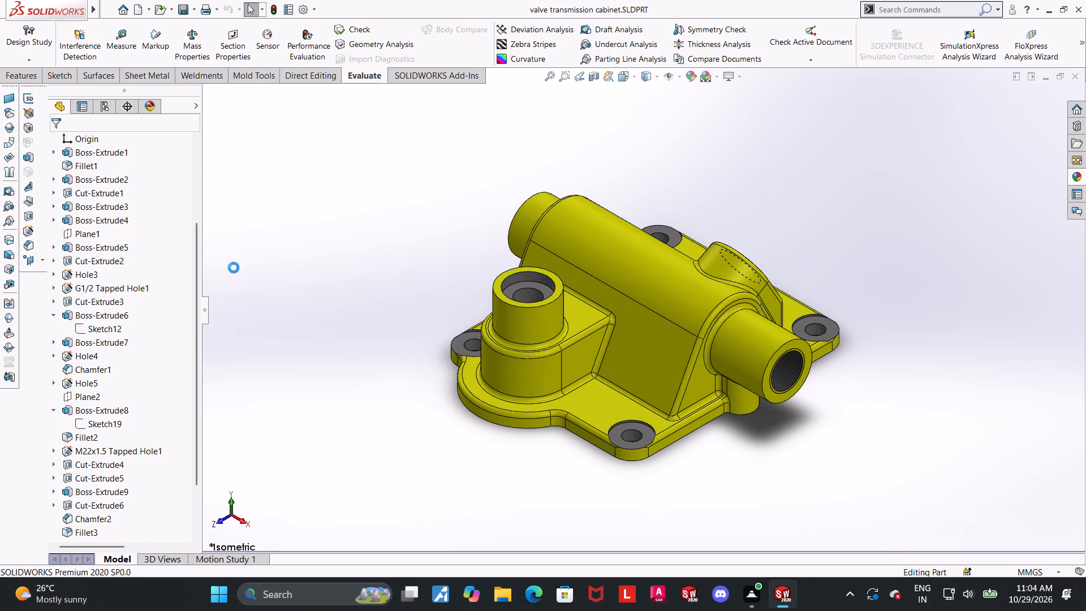
Save a copy of the part in Adobe Portable Document Format (*.pdf) as "valve transmission cabinet.pdf" in the Downloads folder.
click(150, 157)
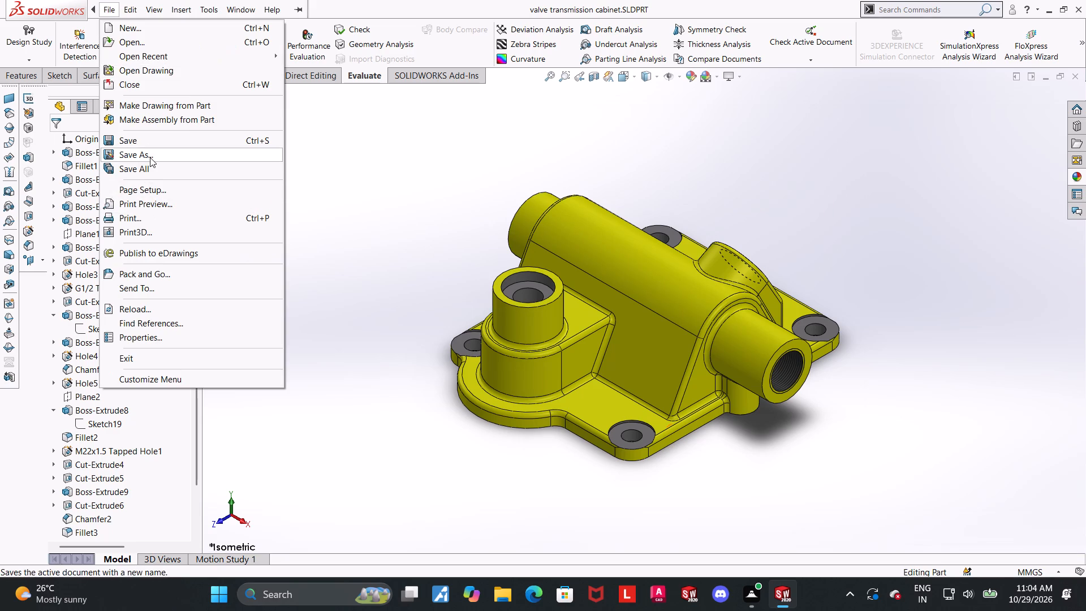
click(462, 317)
click(553, 87)
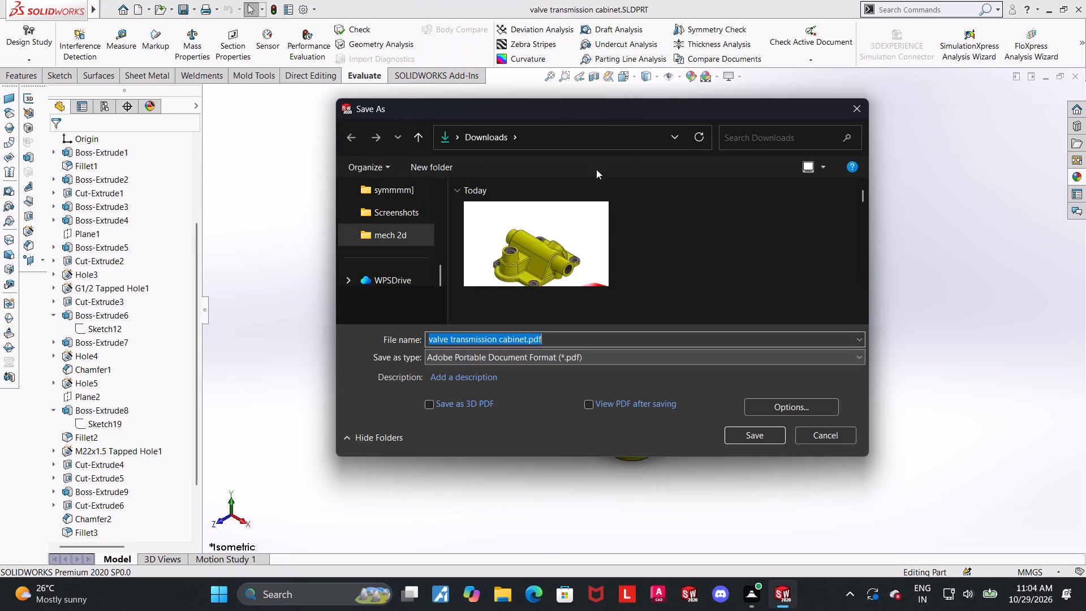
click(770, 442)
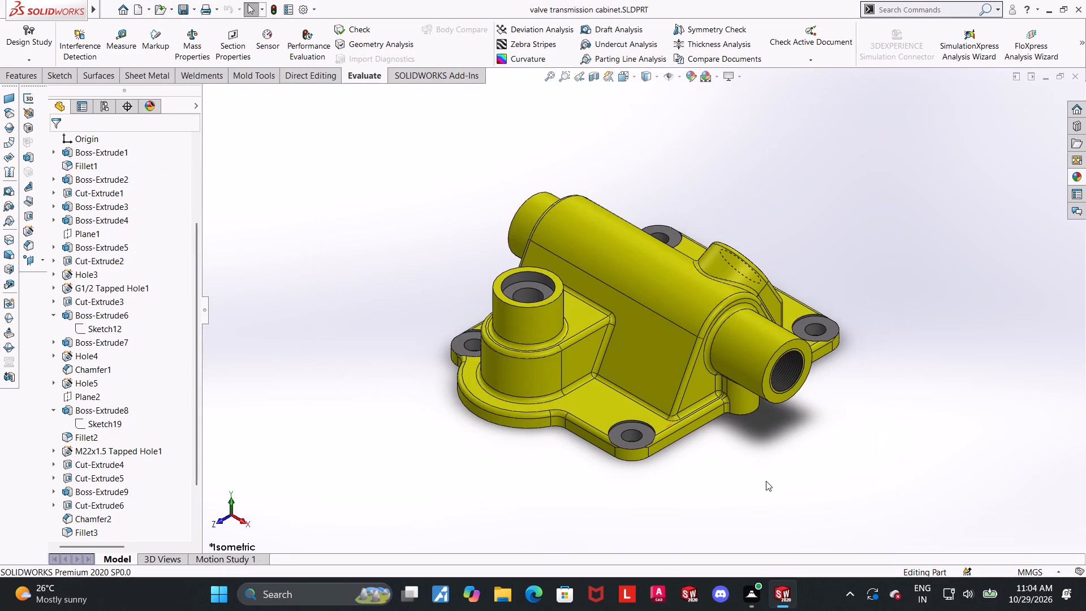